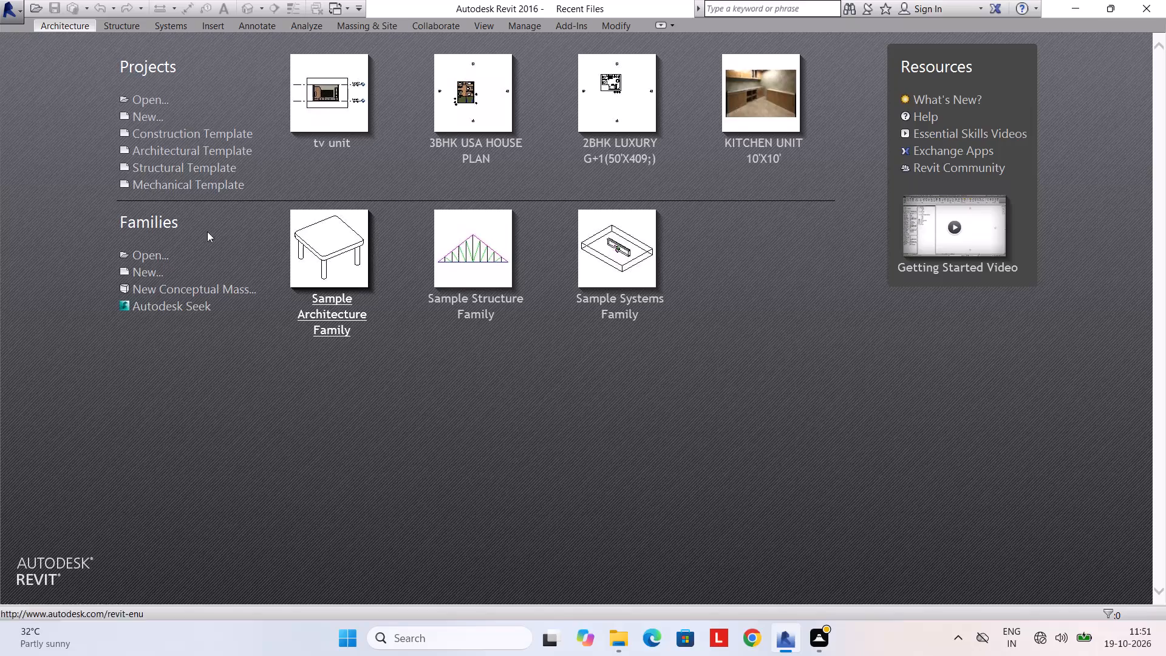
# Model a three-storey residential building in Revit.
# Create a new project from the US Imperial "default" architectural template file.
pyautogui.click(141, 114)
pyautogui.click(561, 292)
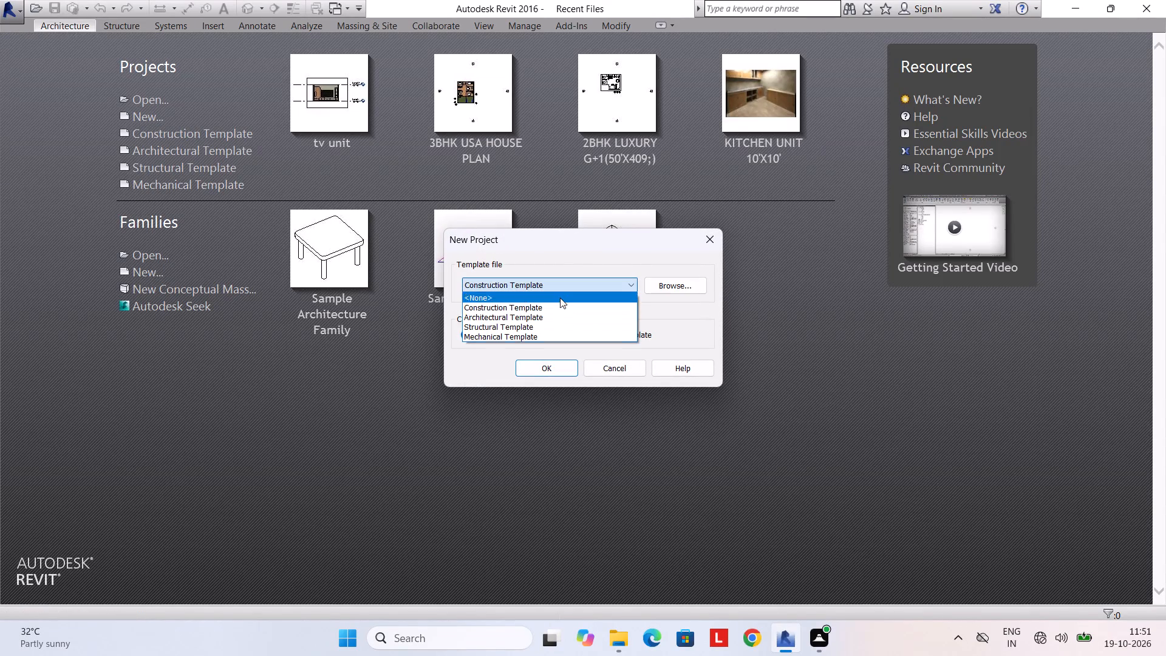
pyautogui.click(558, 319)
pyautogui.click(689, 288)
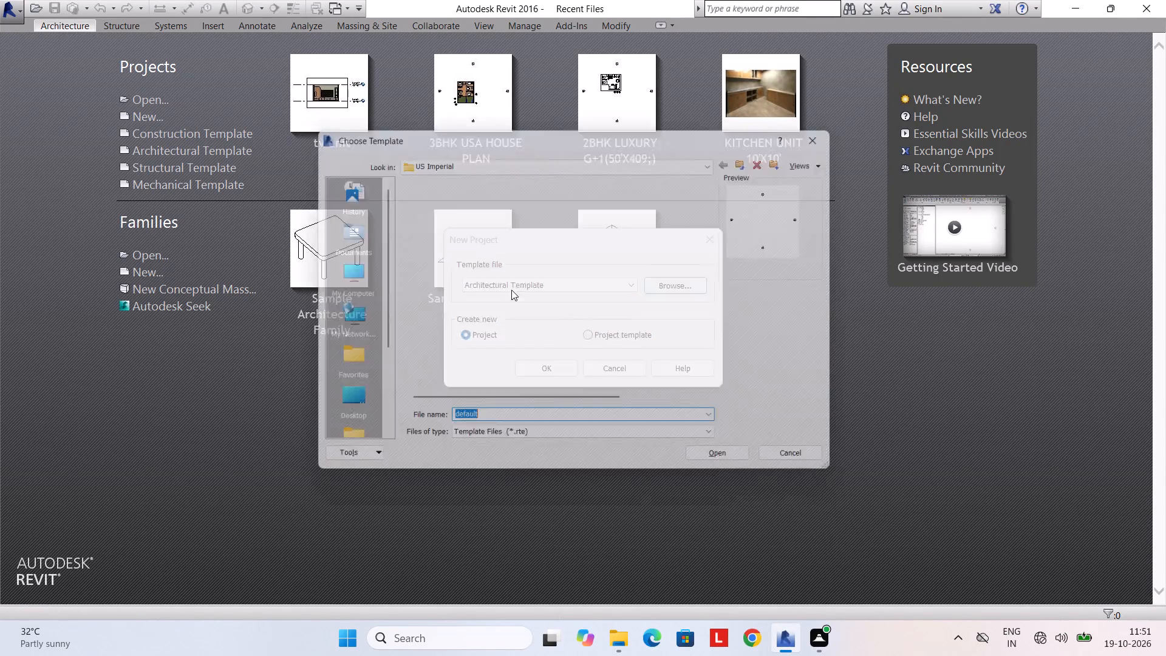
pyautogui.click(459, 222)
pyautogui.click(745, 462)
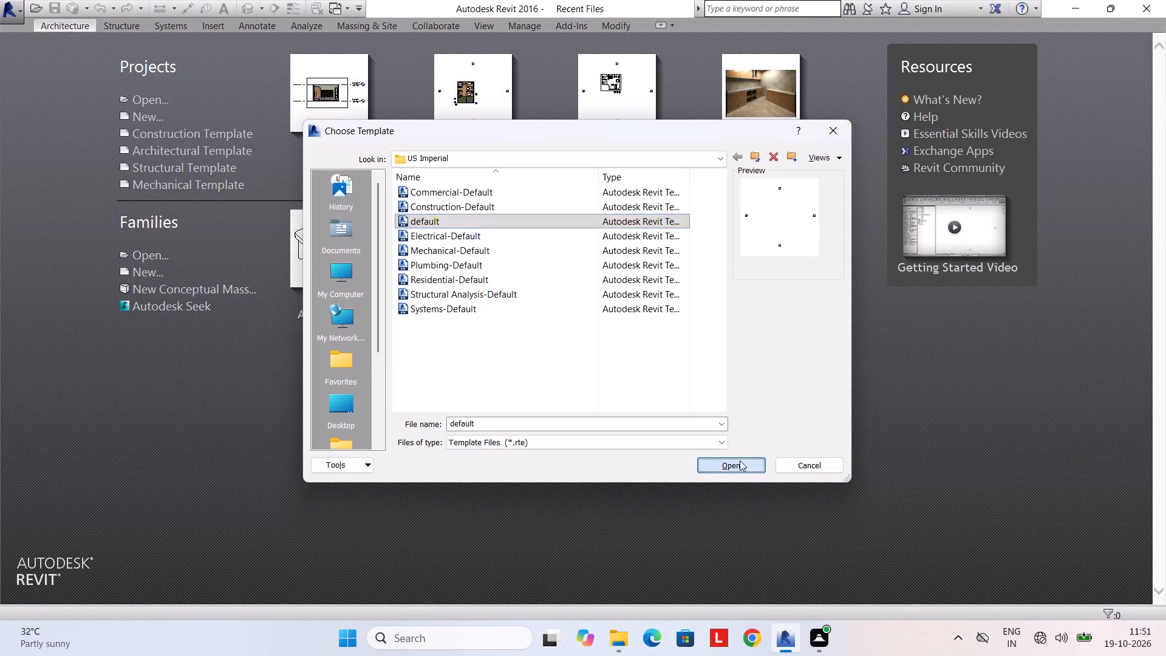
pyautogui.click(551, 367)
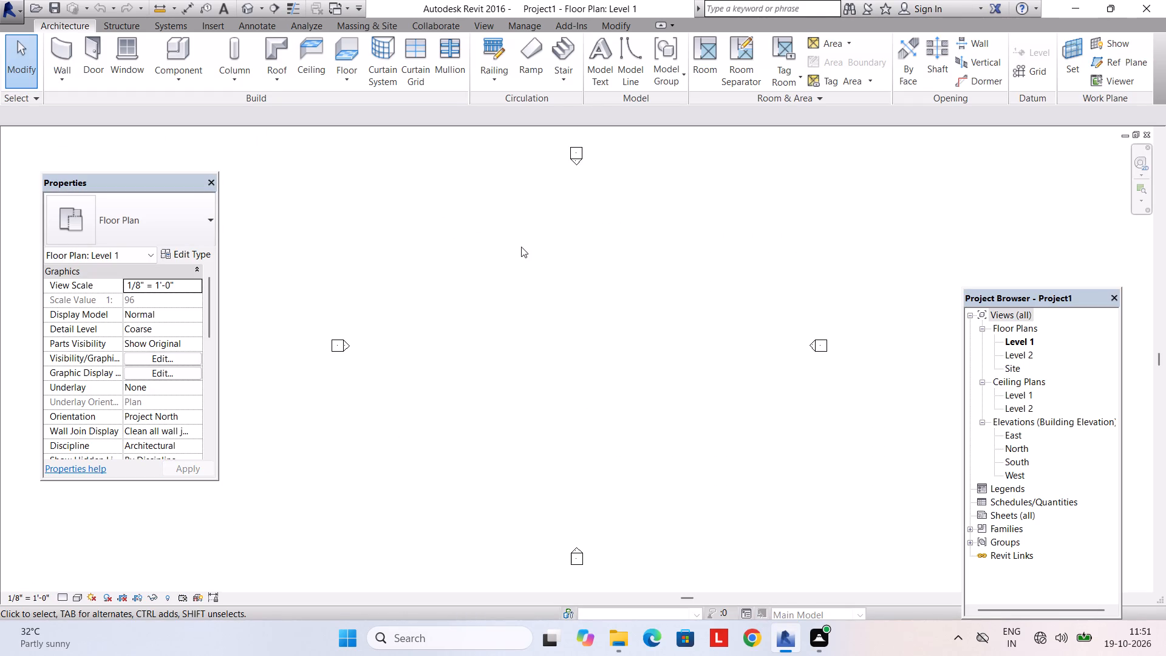
# Duplicate the Generic - 8" architectural wall type as 9" and set its structure layer thickness to 9".
pyautogui.click(69, 68)
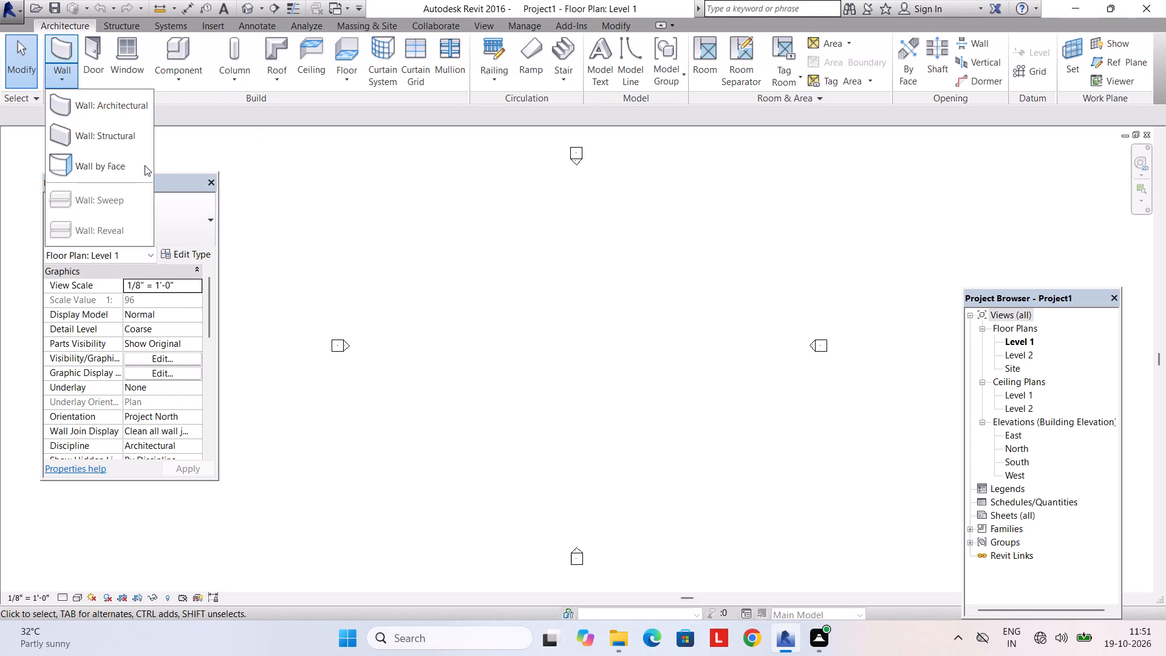
pyautogui.click(115, 110)
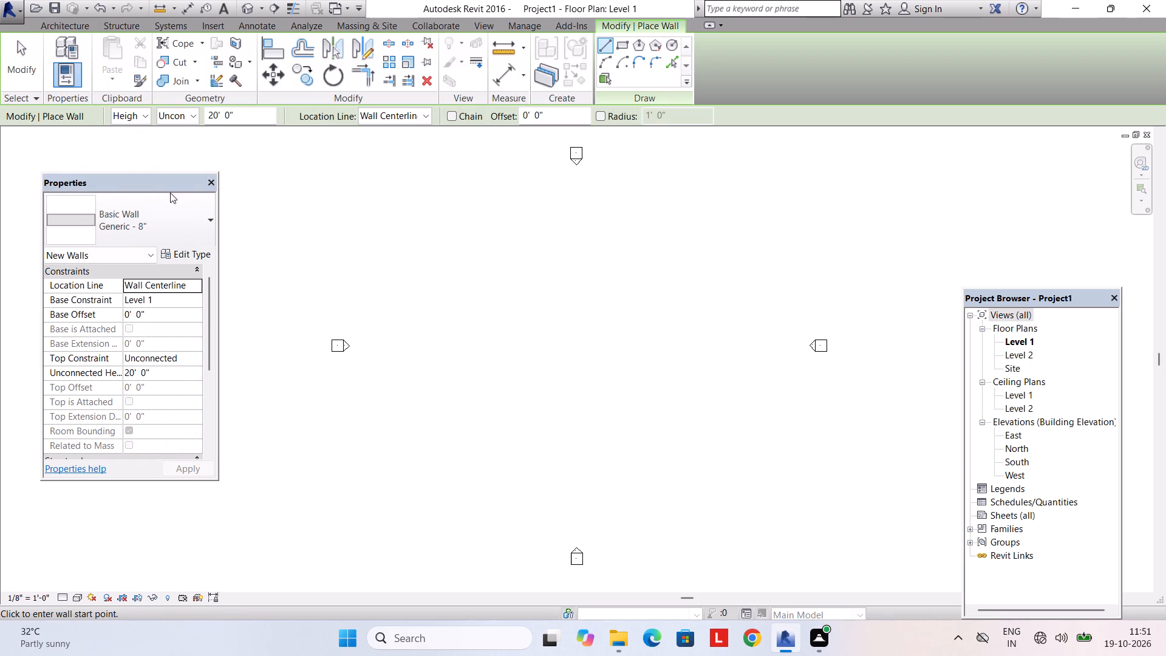
pyautogui.click(186, 252)
pyautogui.click(643, 152)
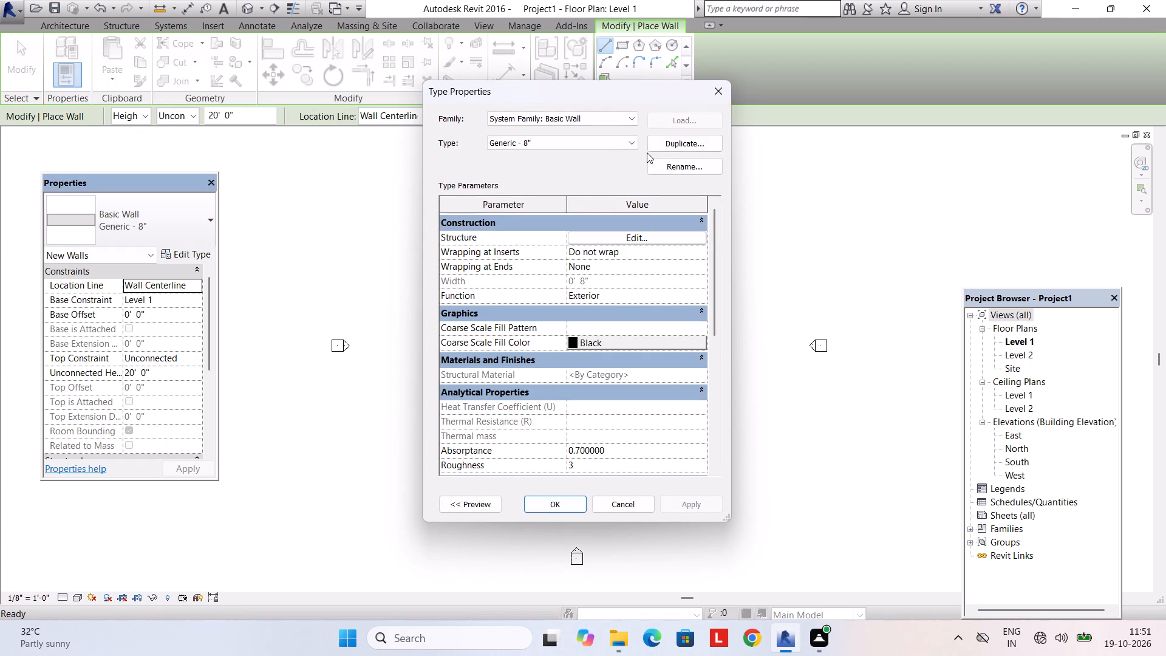
pyautogui.click(650, 152)
pyautogui.click(685, 150)
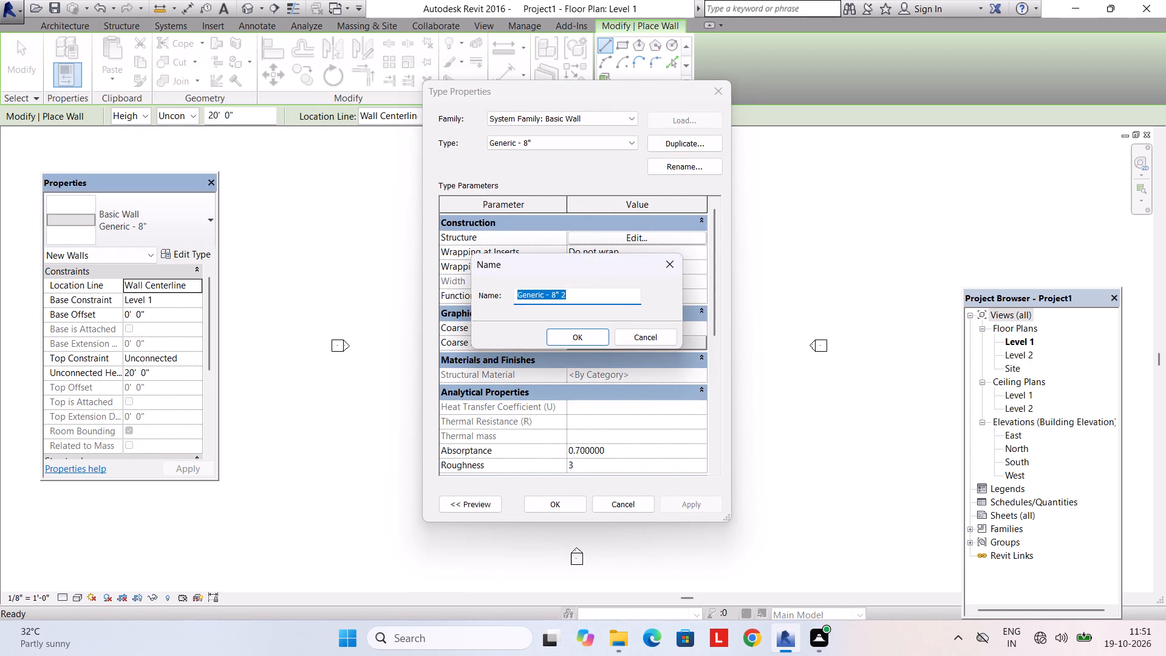
pyautogui.write('9"')
pyautogui.press('Return')
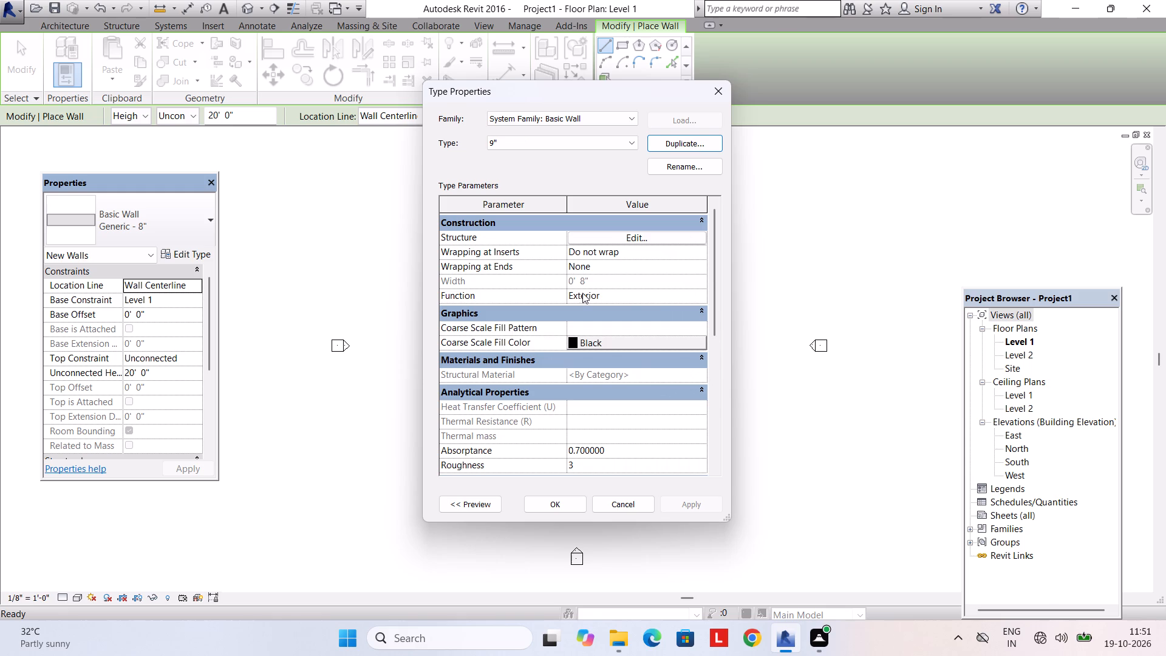
pyautogui.click(670, 239)
pyautogui.click(608, 249)
pyautogui.write('9"')
pyautogui.click(554, 504)
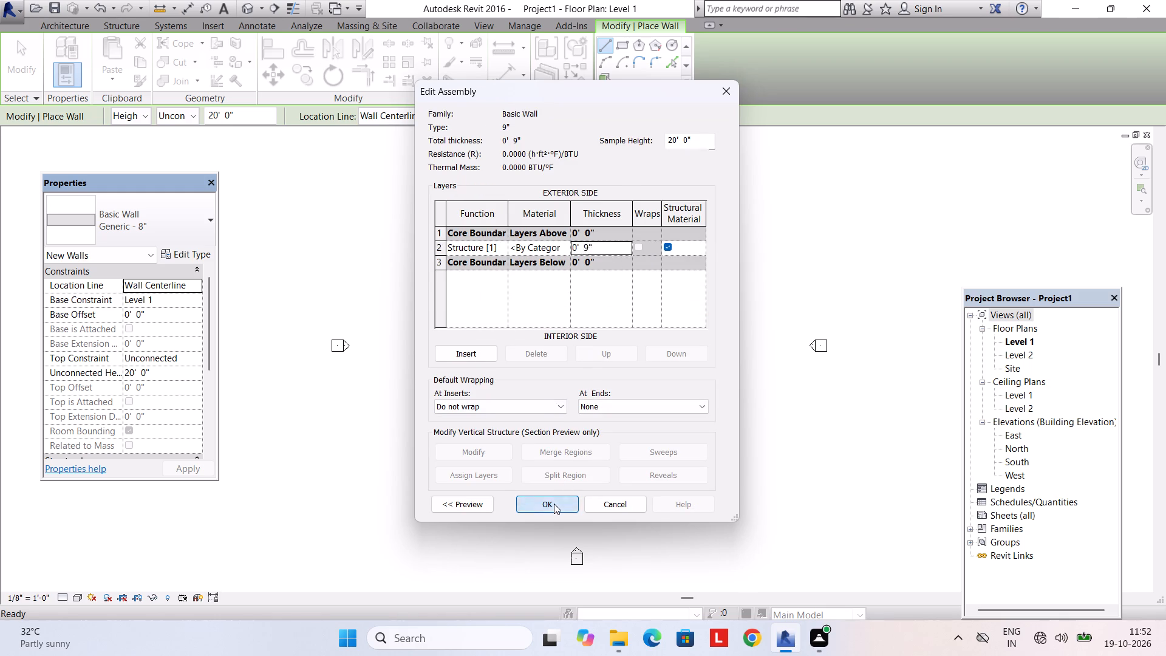
pyautogui.click(551, 501)
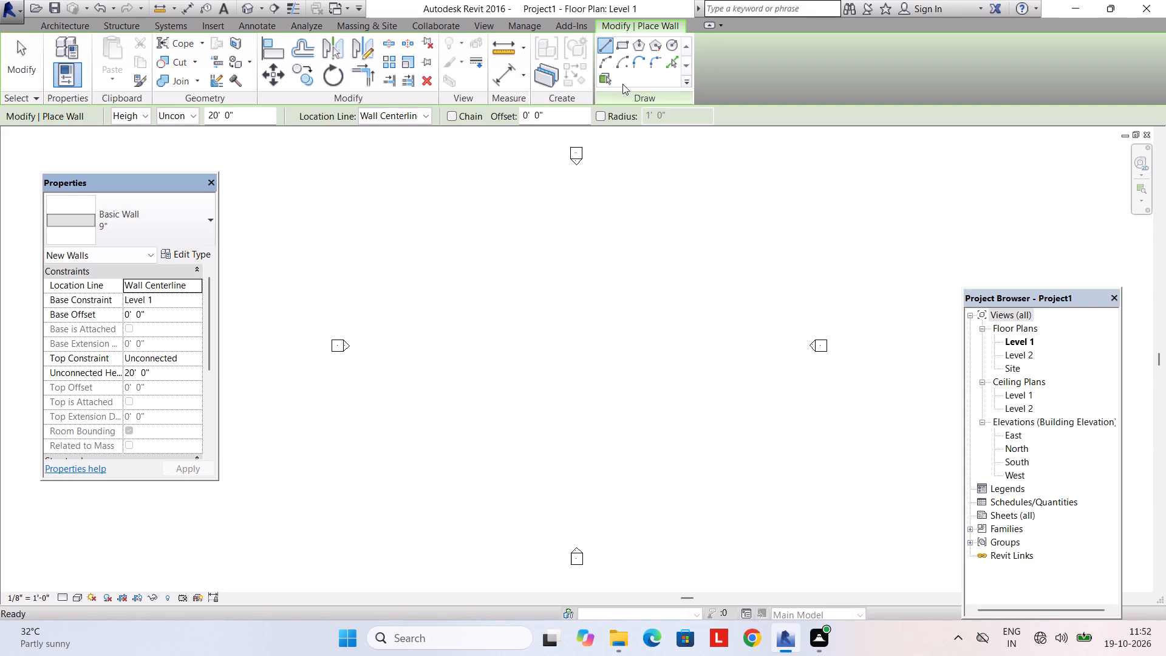
# Draw a rectangle of 9" walls about 52' by 52' between the elevation markers, with an unconnected height of 10'.
pyautogui.click(627, 44)
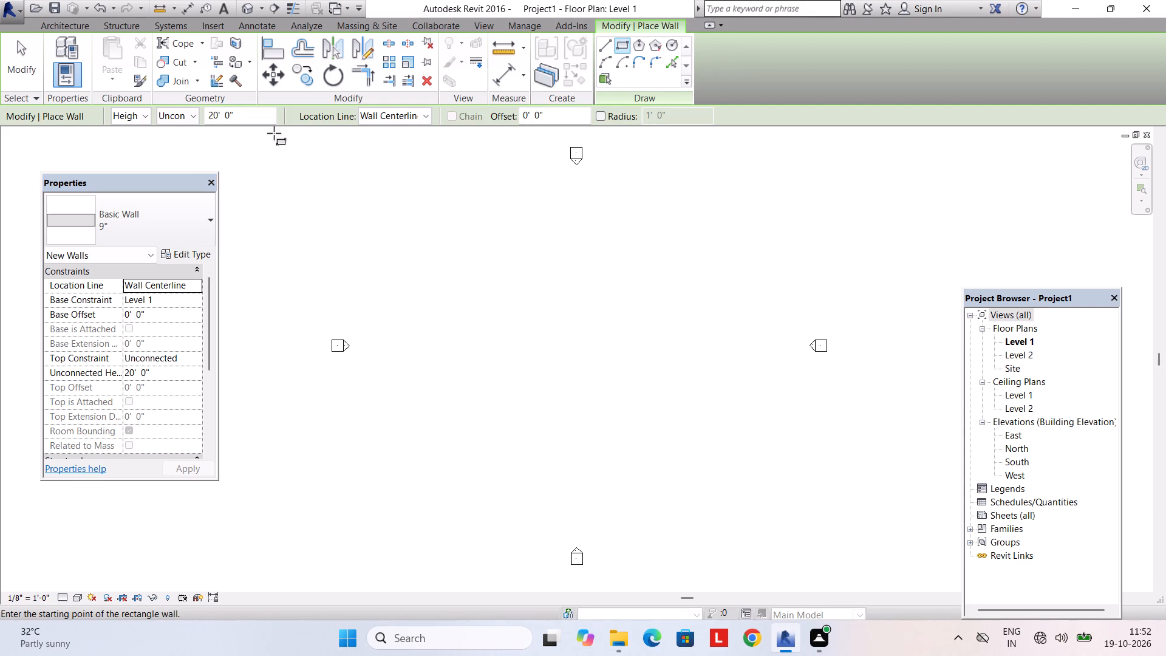
pyautogui.click(174, 372)
pyautogui.write("10'")
pyautogui.press('Return')
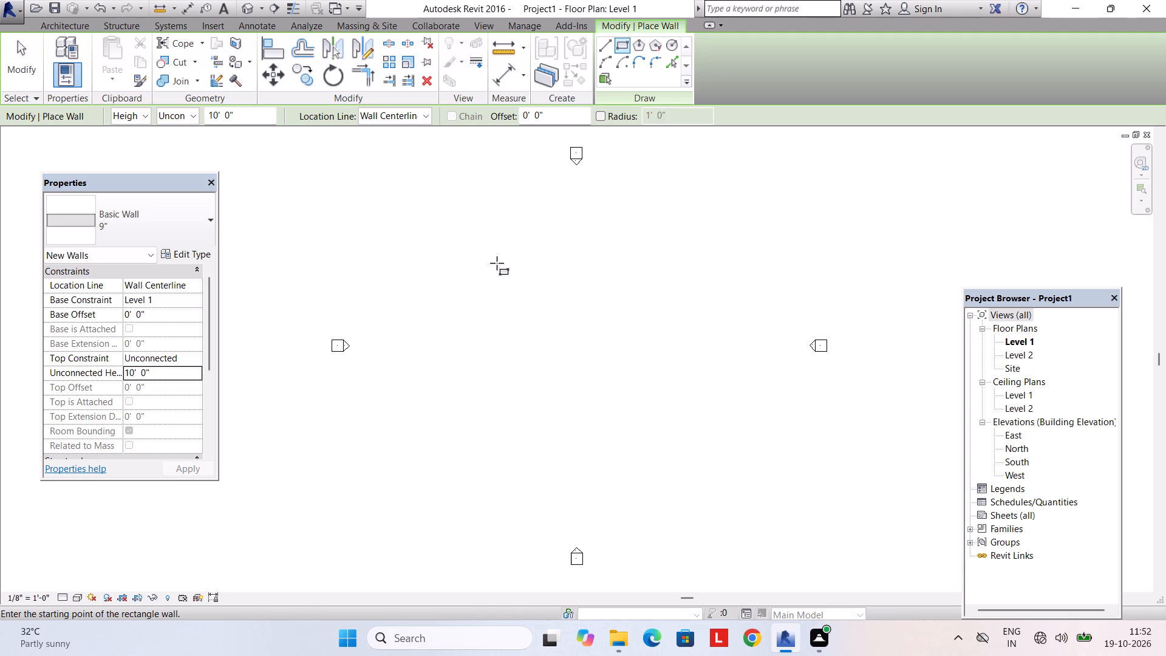
pyautogui.click(480, 253)
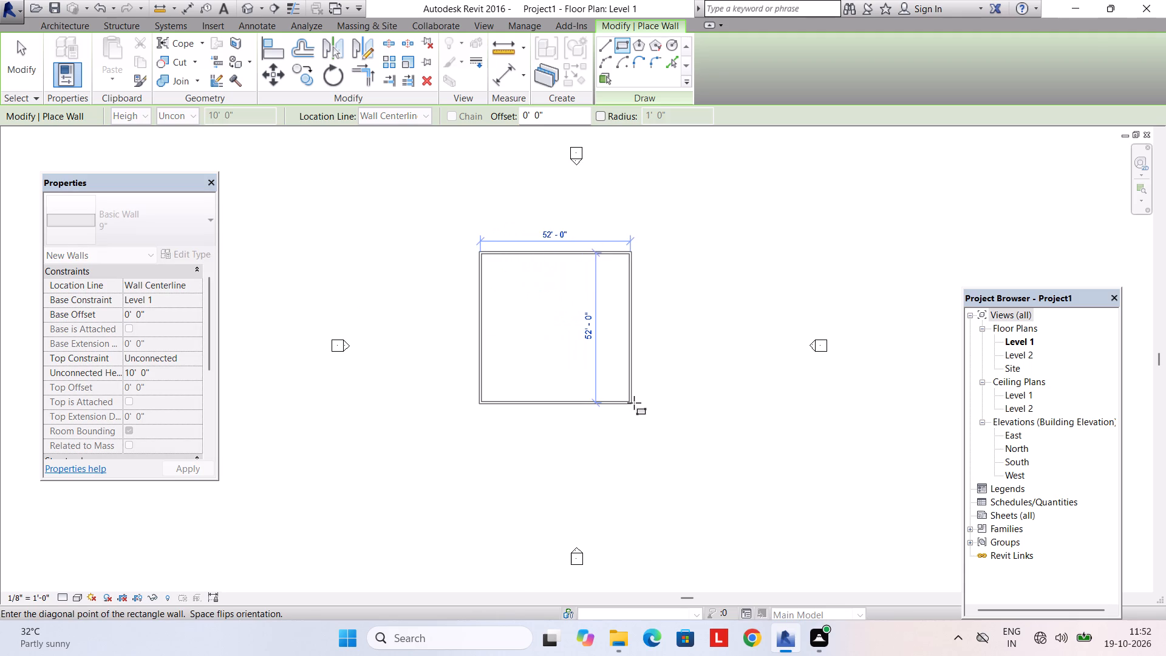
pyautogui.click(634, 403)
# Resize the wall rectangle to 45' in the north-south direction and 30' in the east-west direction.
pyautogui.click(675, 332)
pyautogui.write("45'")
pyautogui.press('Return')
pyautogui.click(563, 453)
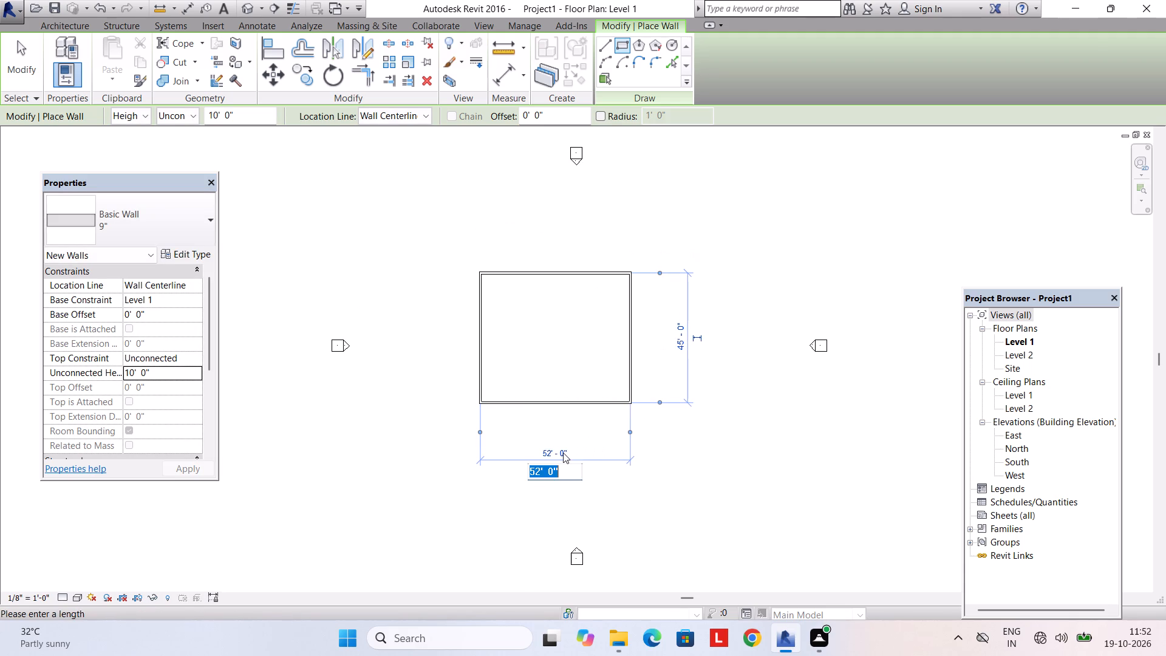
pyautogui.write("30'")
pyautogui.press('Return')
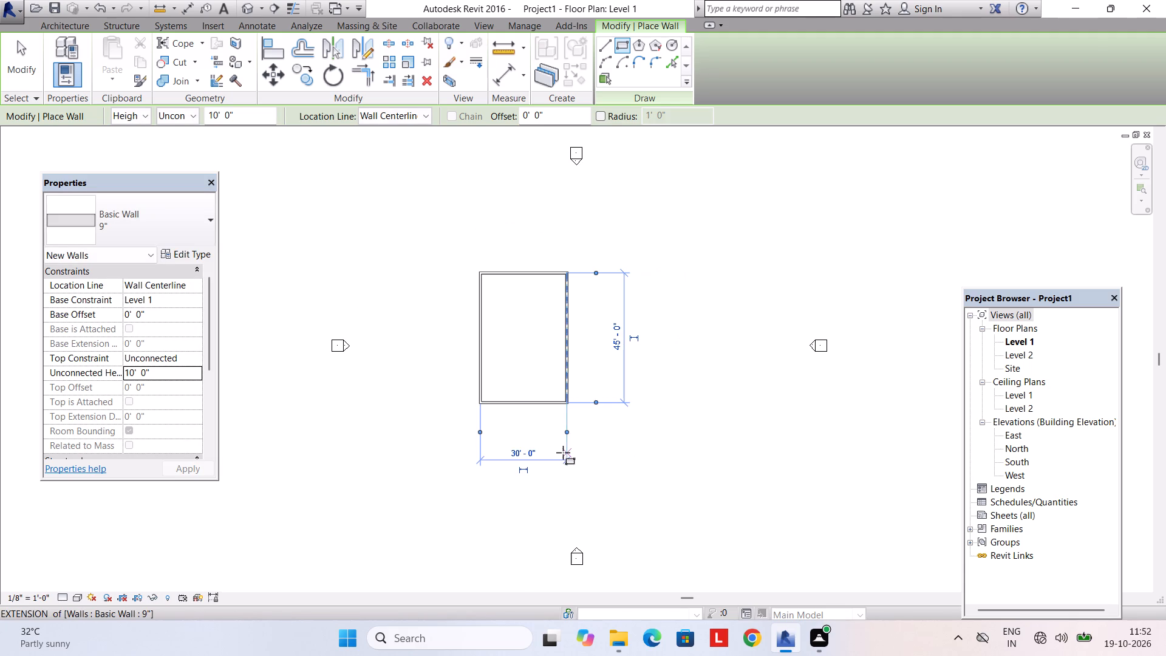
# In the East elevation, set the Level 2 elevation to 10'6".
pyautogui.doubleClick(1025, 435)
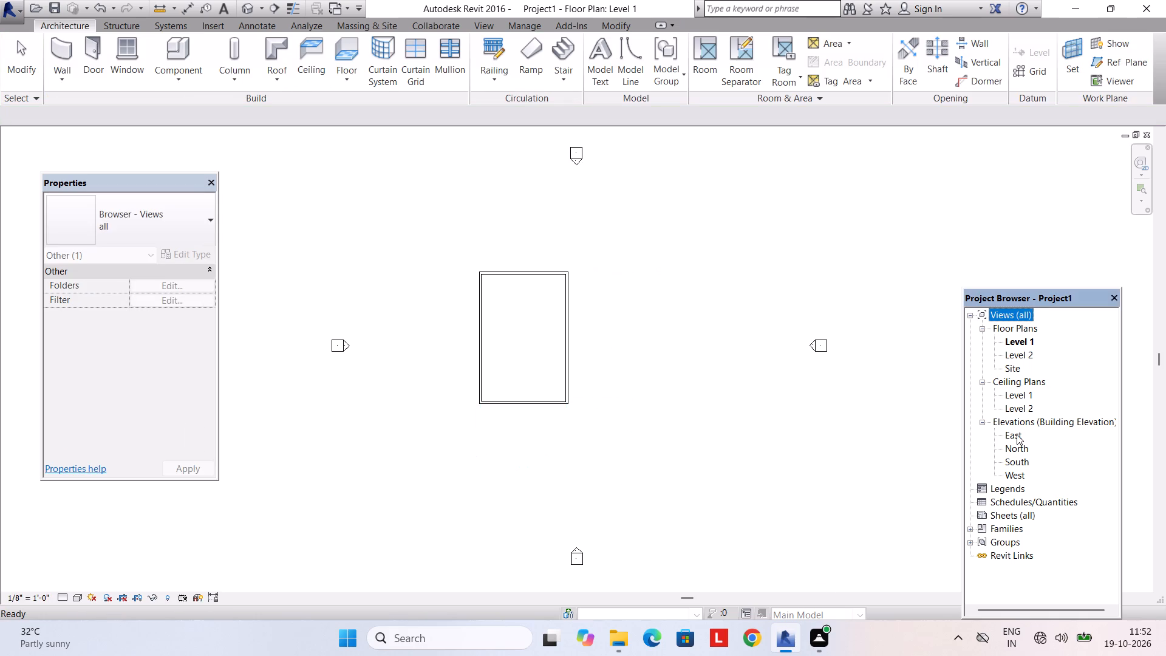
pyautogui.doubleClick(1017, 434)
pyautogui.scroll(-2, 816, 424)
pyautogui.moveTo(816, 424); pyautogui.dragTo(596, 487, button='middle')
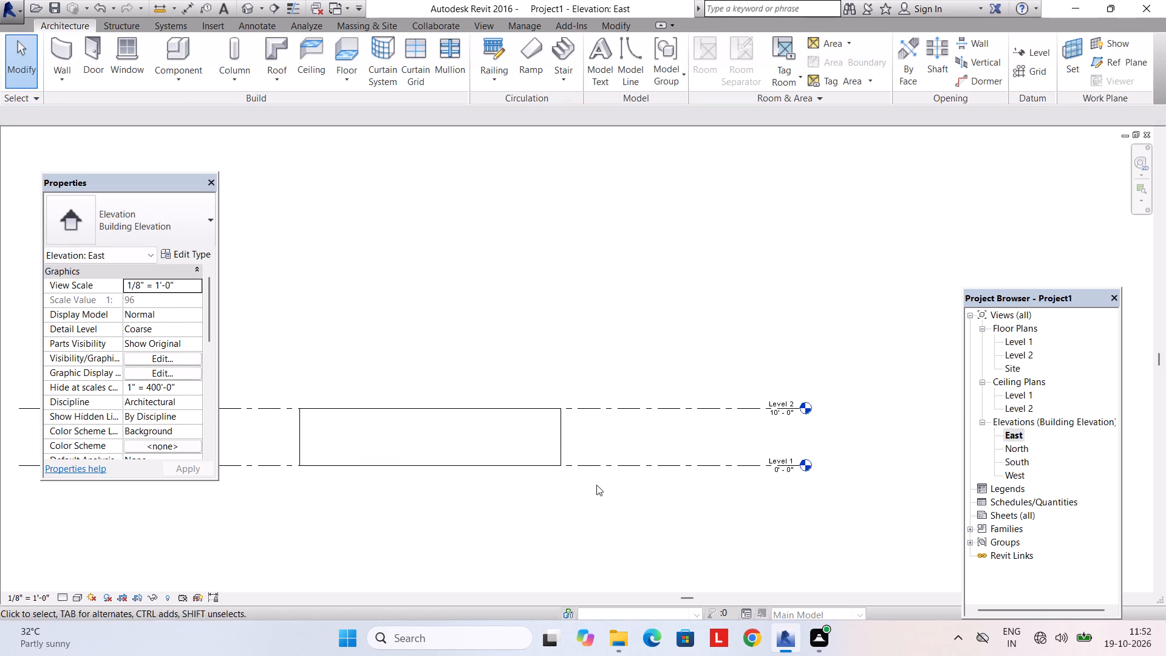
pyautogui.scroll(8, 785, 414)
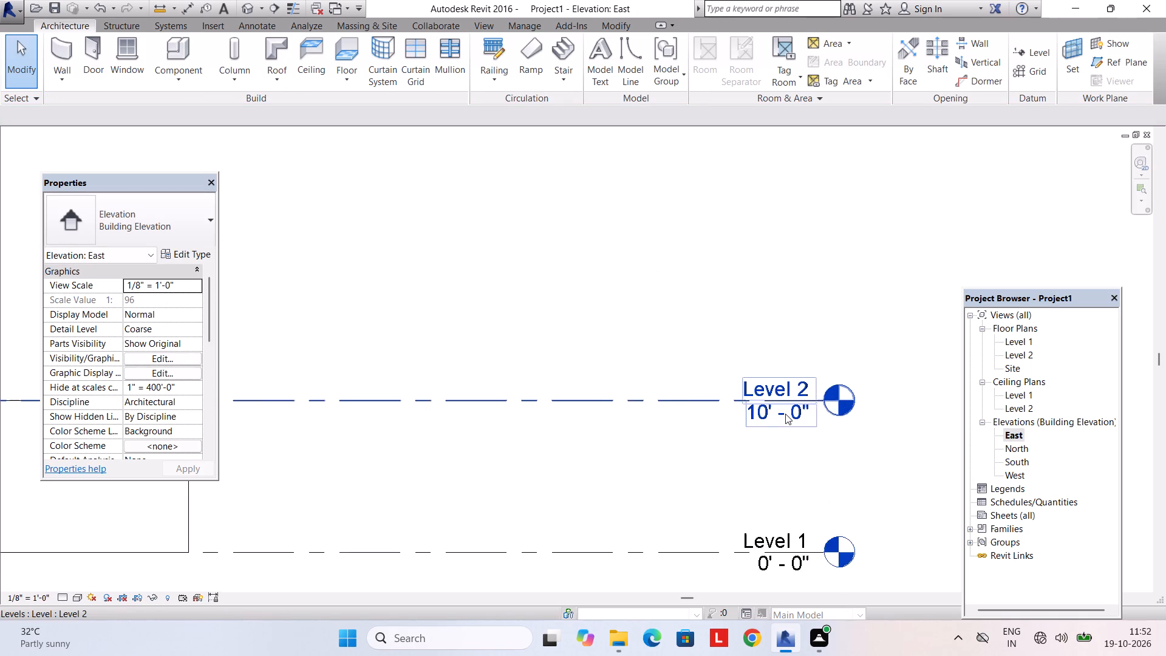
pyautogui.doubleClick(785, 414)
pyautogui.write('10\'6"')
pyautogui.press('Return')
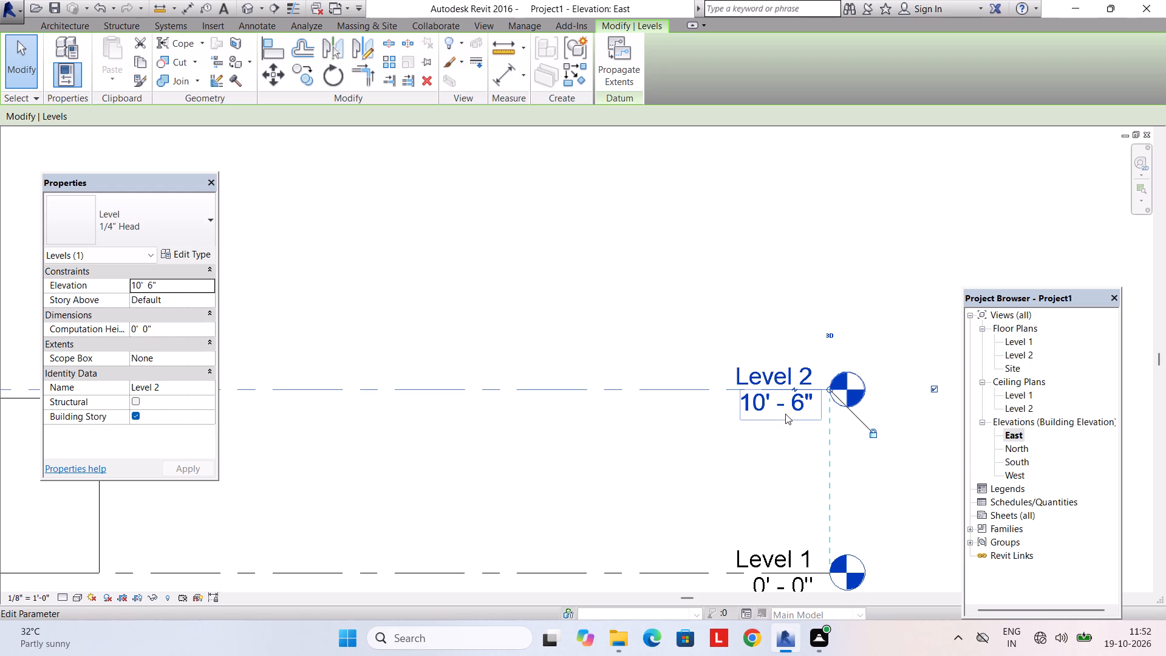
# Add a new level above Level 2 by picking its line with a 10'6" offset.
pyautogui.write('ll')
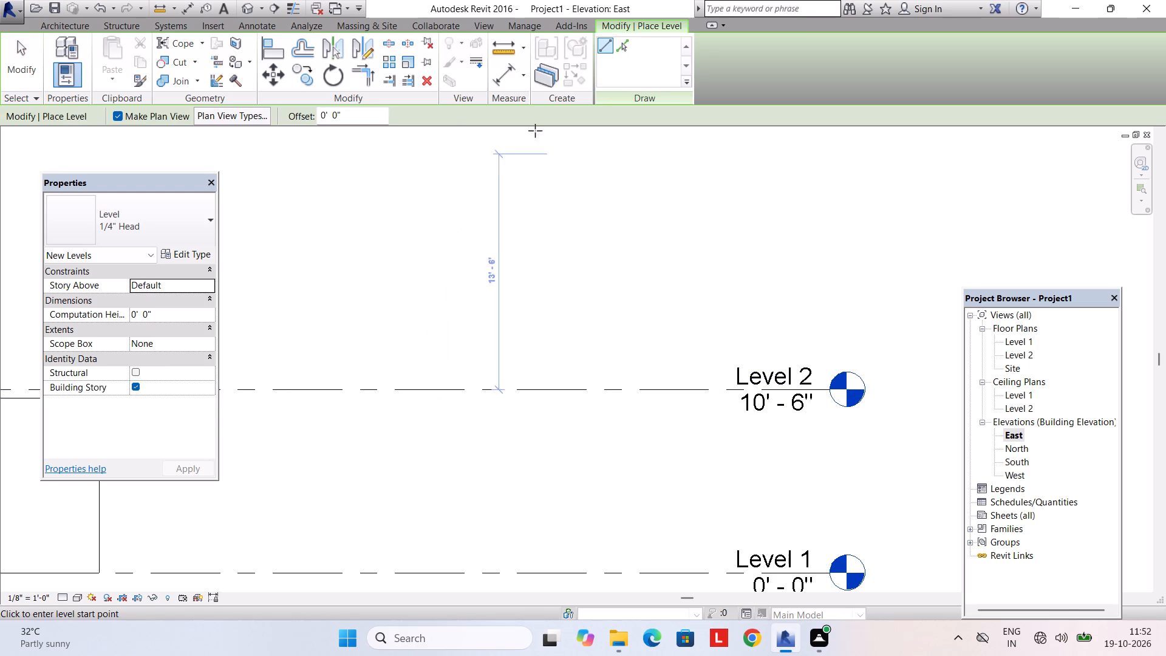
pyautogui.click(363, 119)
pyautogui.moveTo(363, 119); pyautogui.dragTo(224, 125)
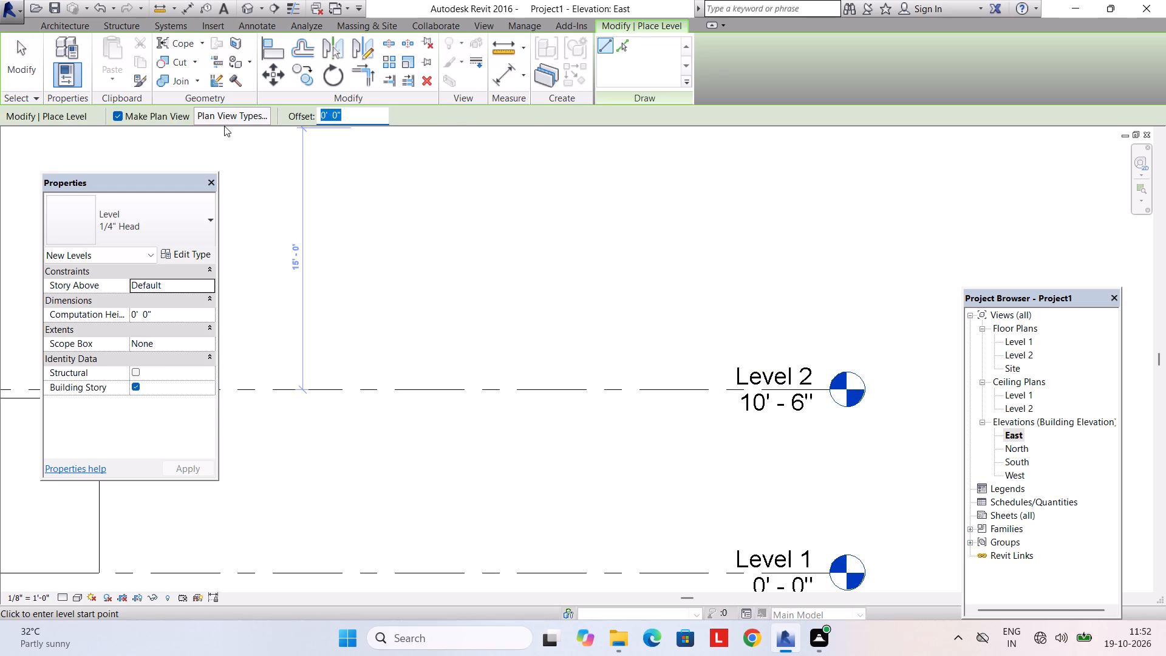
pyautogui.write('10\'6"')
pyautogui.press('Return')
pyautogui.click(624, 34)
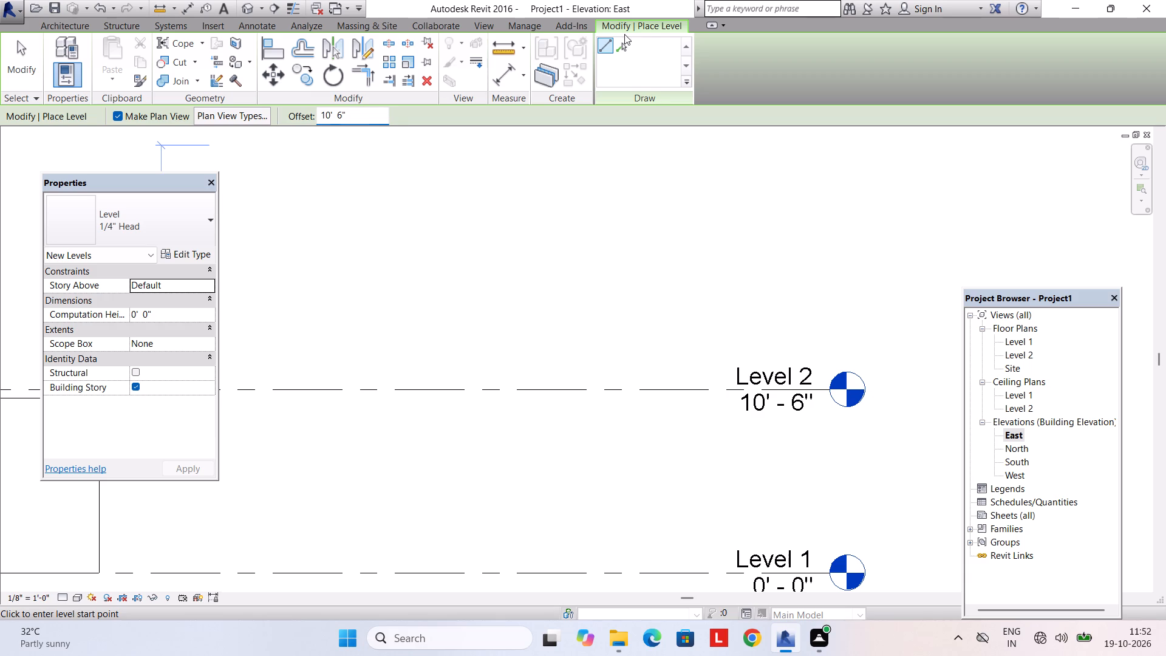
pyautogui.click(622, 49)
pyautogui.scroll(-8, 506, 392)
pyautogui.moveTo(506, 392); pyautogui.dragTo(615, 395, button='middle')
pyautogui.click(574, 390)
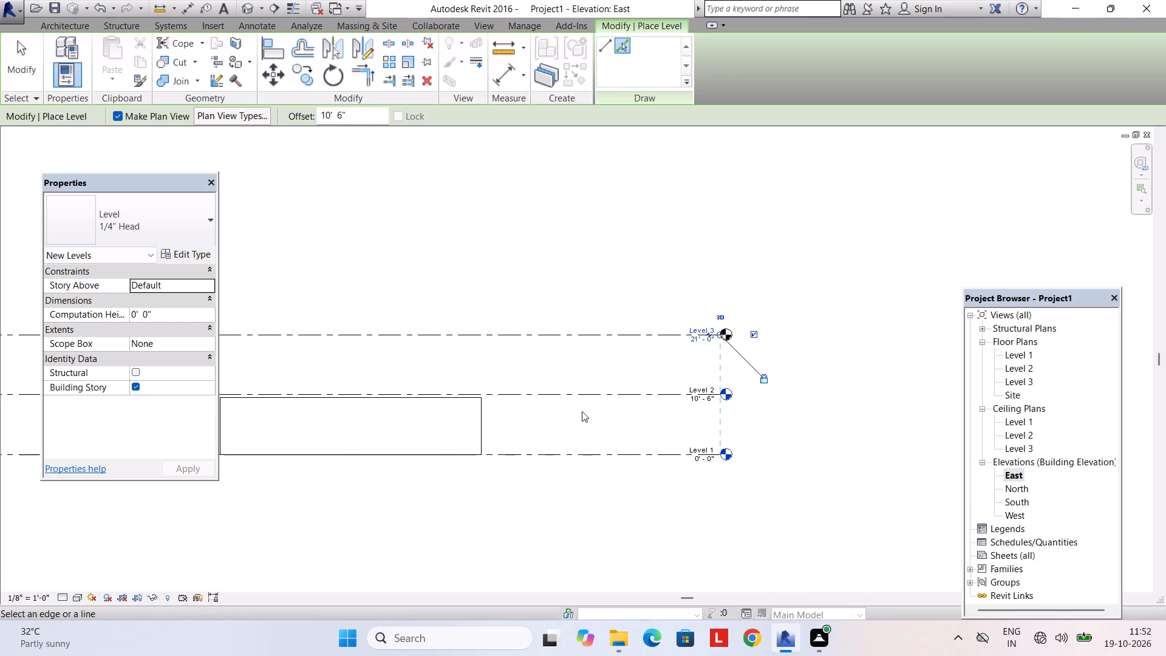
pyautogui.press('Escape')
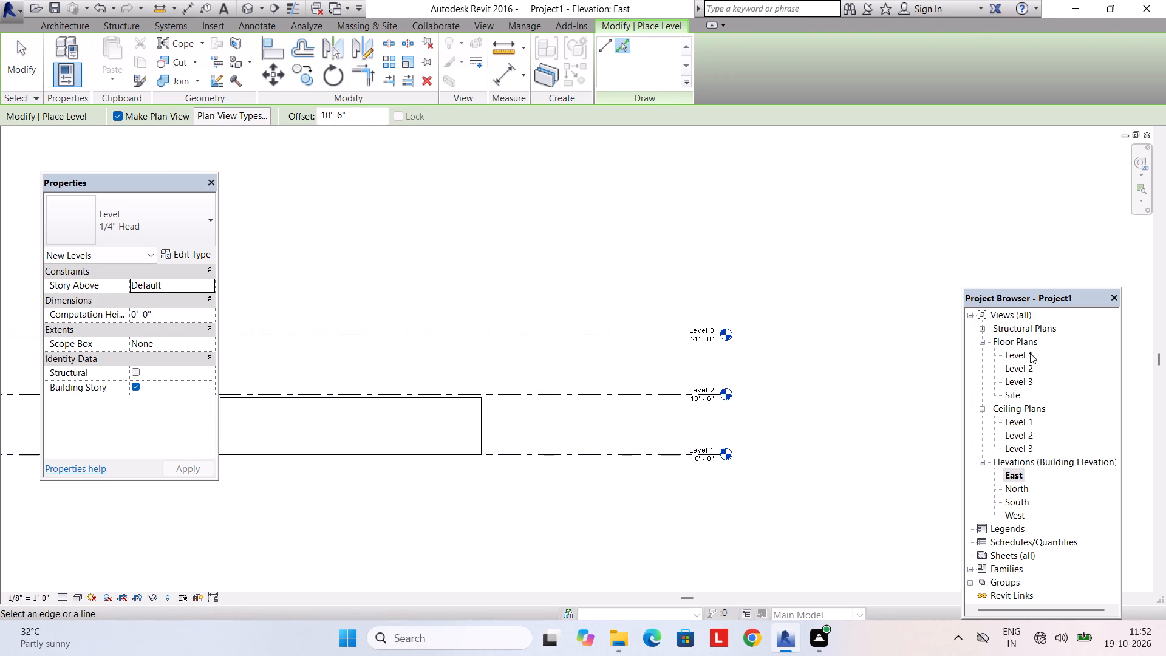
# In the Level 1 floor plan, delete the south and east walls of the rectangle.
pyautogui.doubleClick(1030, 353)
pyautogui.scroll(-2, 586, 412)
pyautogui.middleClick(631, 437)
pyautogui.scroll(1, 541, 306)
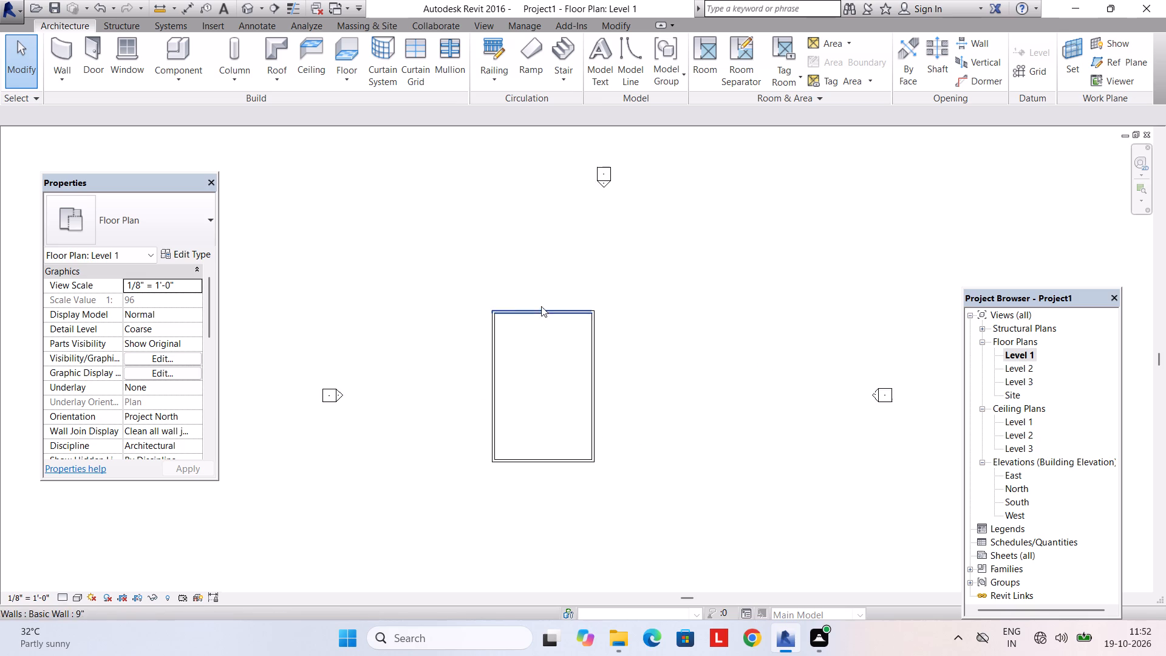
pyautogui.scroll(5, 541, 306)
pyautogui.moveTo(547, 335); pyautogui.dragTo(576, 279, button='middle')
pyautogui.scroll(3, 576, 279)
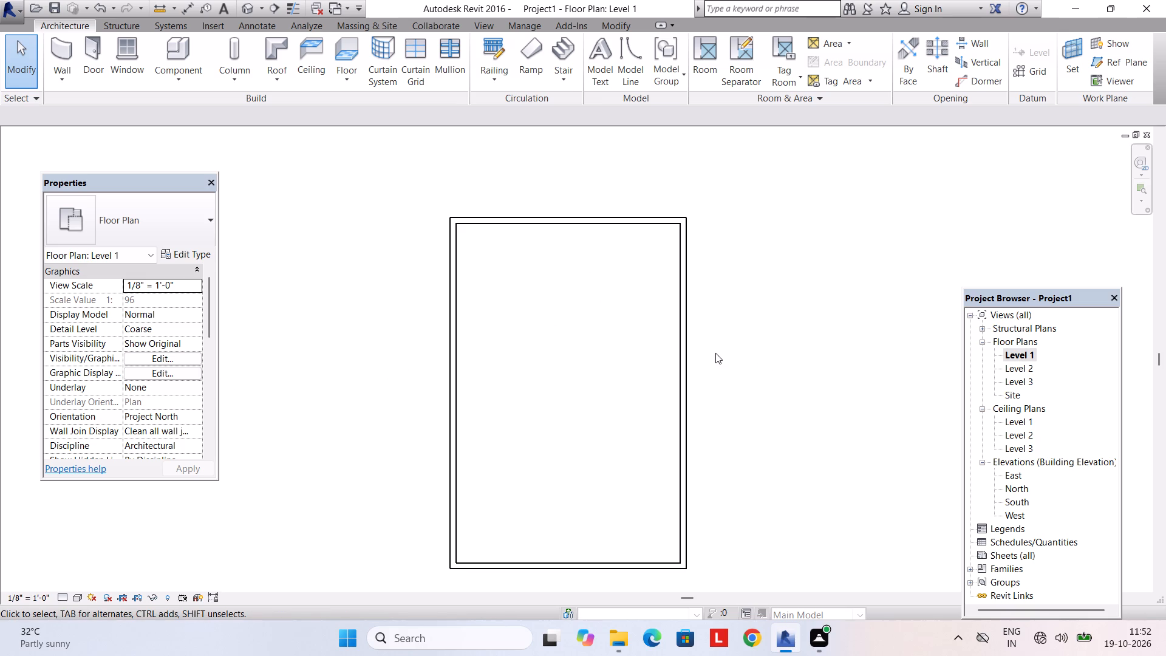
pyautogui.click(683, 366)
pyautogui.click(553, 558)
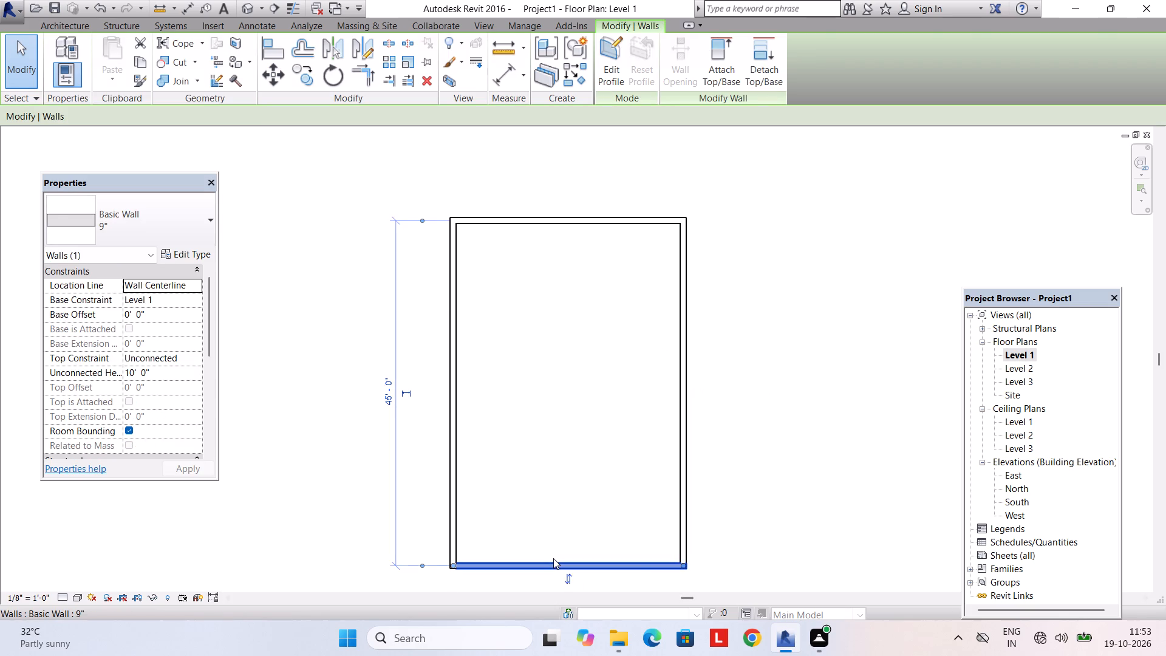
pyautogui.press('Delete')
pyautogui.click(695, 336)
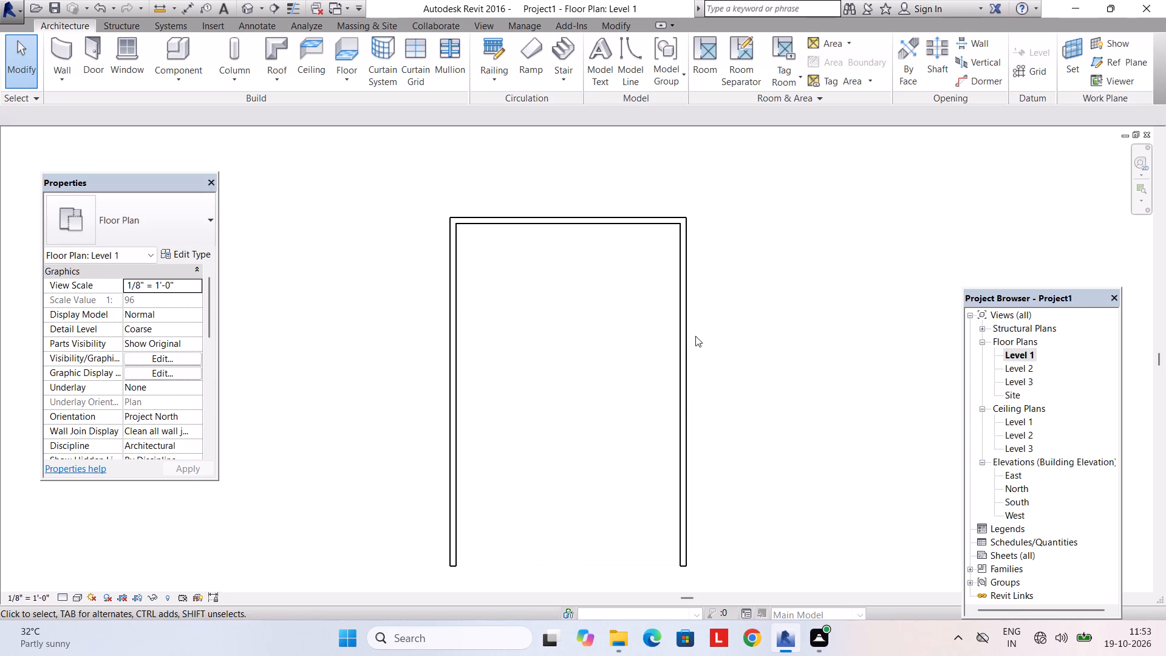
pyautogui.click(695, 337)
pyautogui.click(688, 345)
pyautogui.press('Delete')
# Duplicate the 9" wall type as 6" and set its structure layer thickness to 6".
pyautogui.scroll(-2, 607, 337)
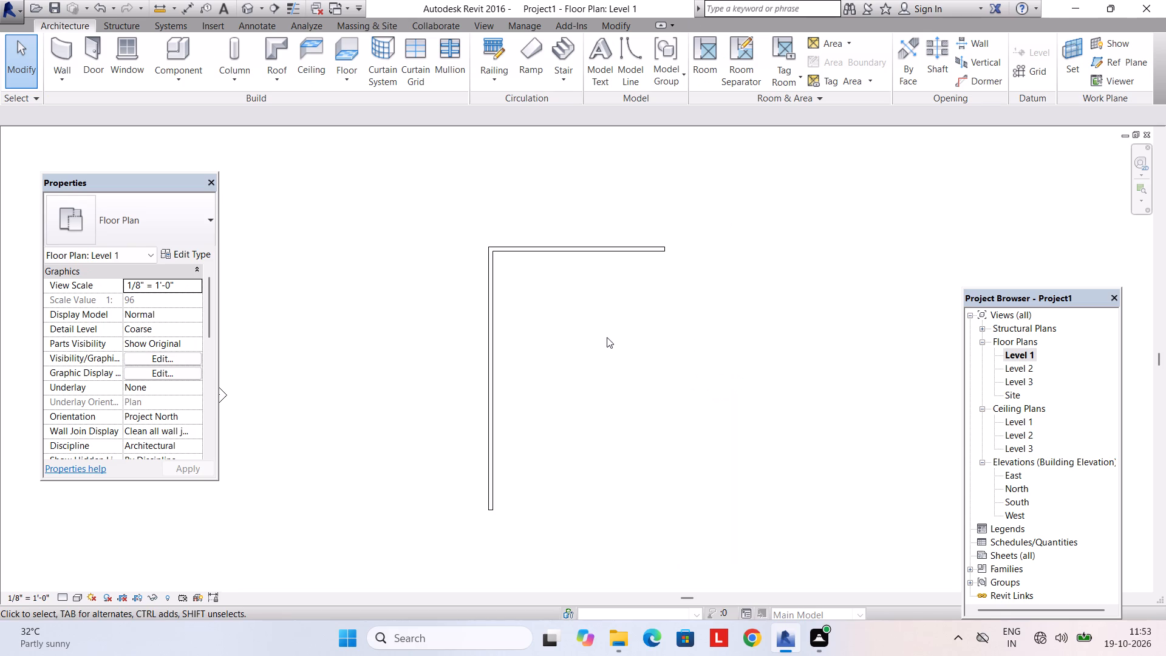
pyautogui.moveTo(605, 337); pyautogui.dragTo(613, 302, button='middle')
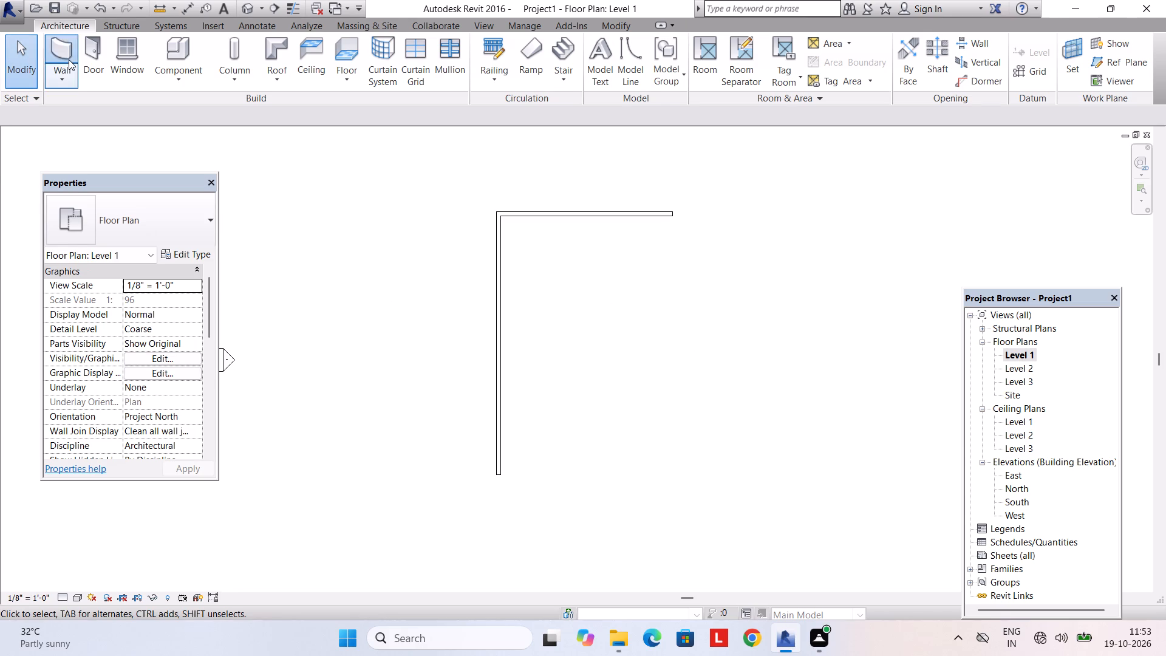
pyautogui.click(69, 60)
pyautogui.click(199, 256)
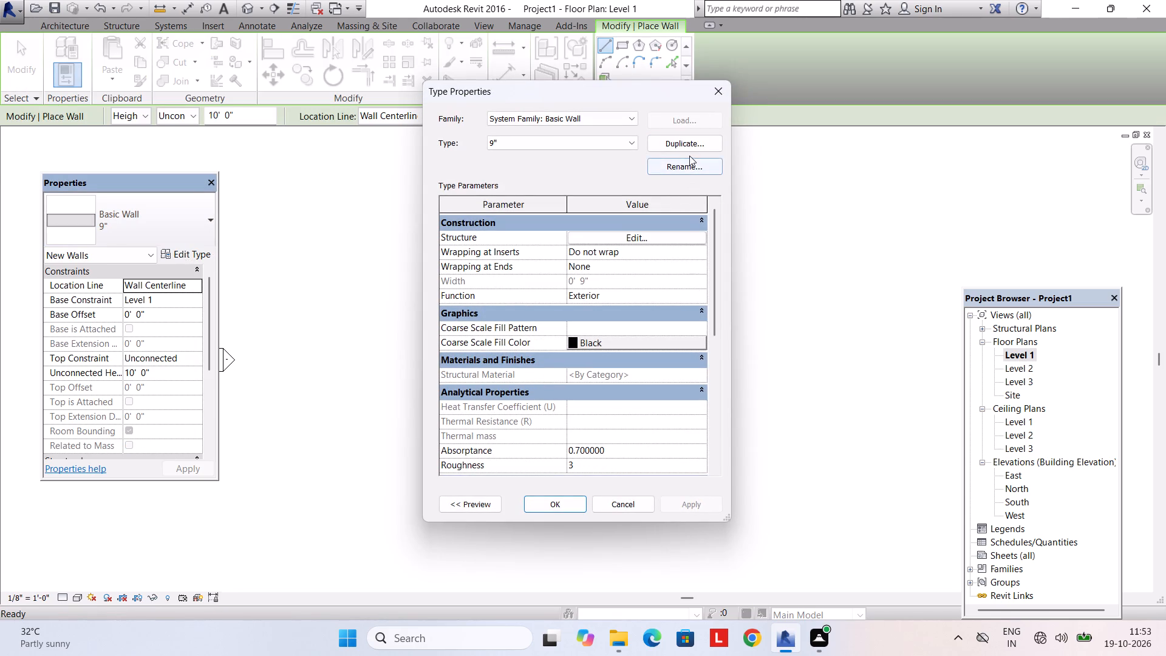
pyautogui.click(690, 148)
pyautogui.write('6"')
pyautogui.press('Return')
pyautogui.click(672, 239)
pyautogui.click(615, 241)
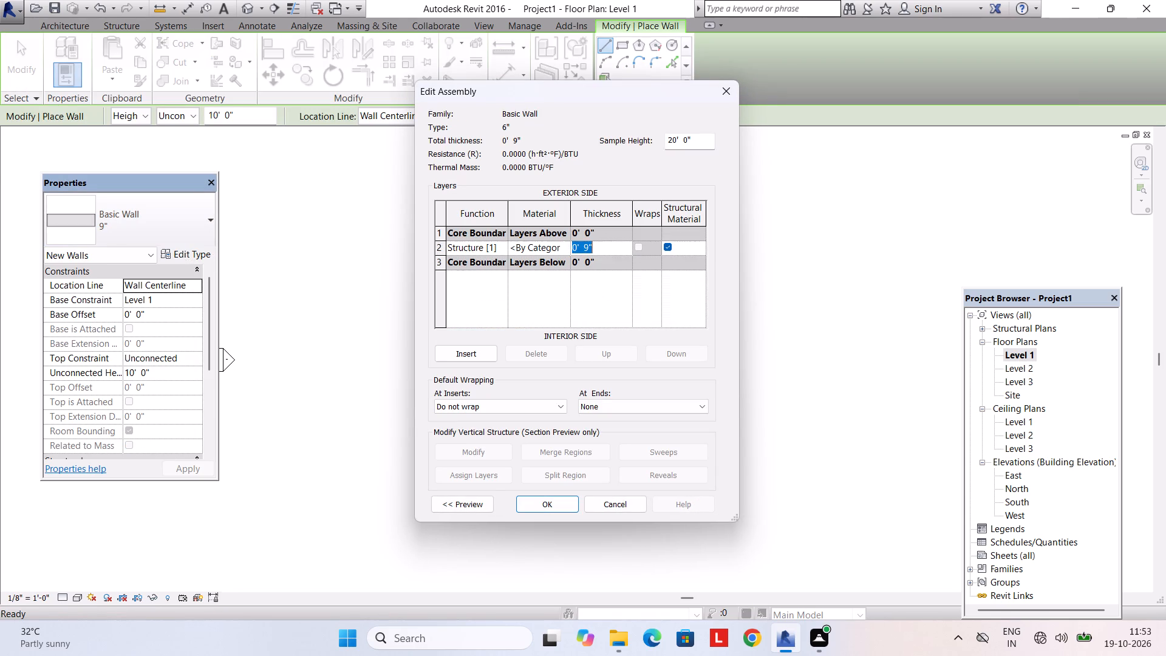
pyautogui.write('6"')
pyautogui.press('Return')
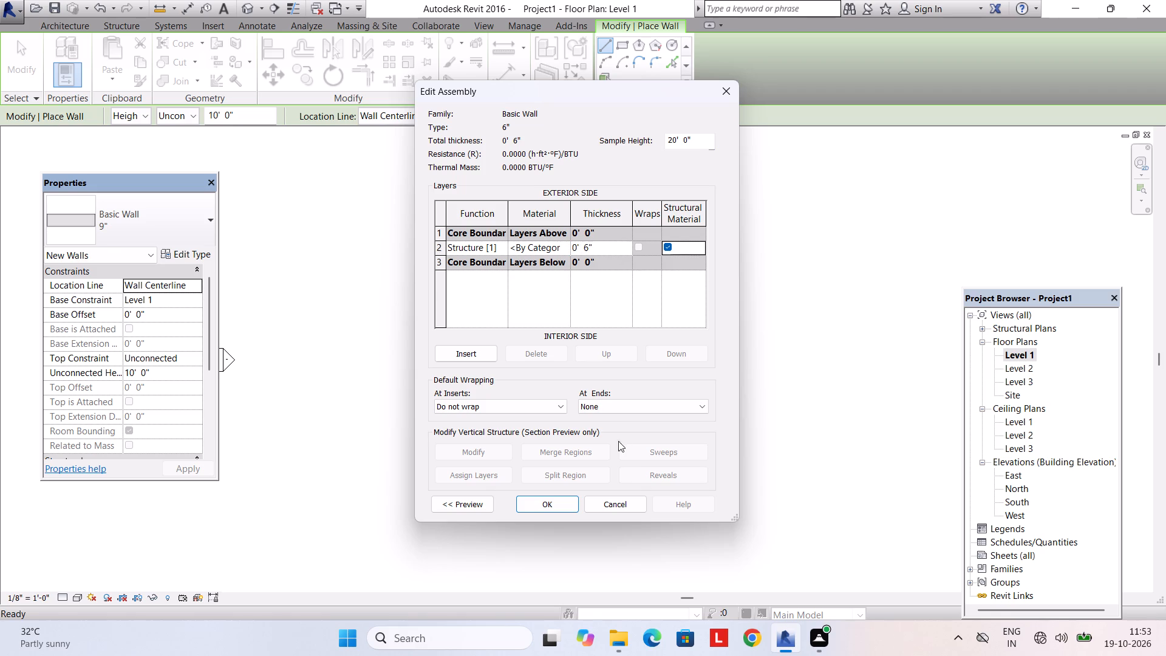
pyautogui.click(562, 502)
pyautogui.click(545, 511)
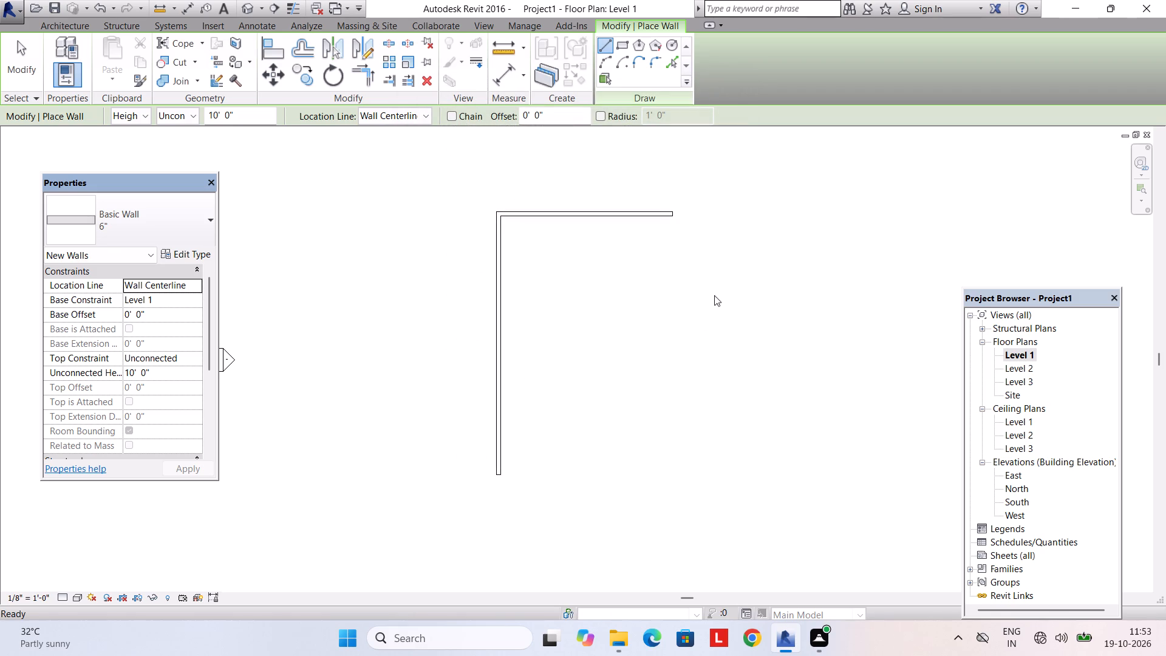
# Draw the missing east and south walls in the 6" type with location line Finish Face: Exterior, closing the rectangle.
pyautogui.click(407, 115)
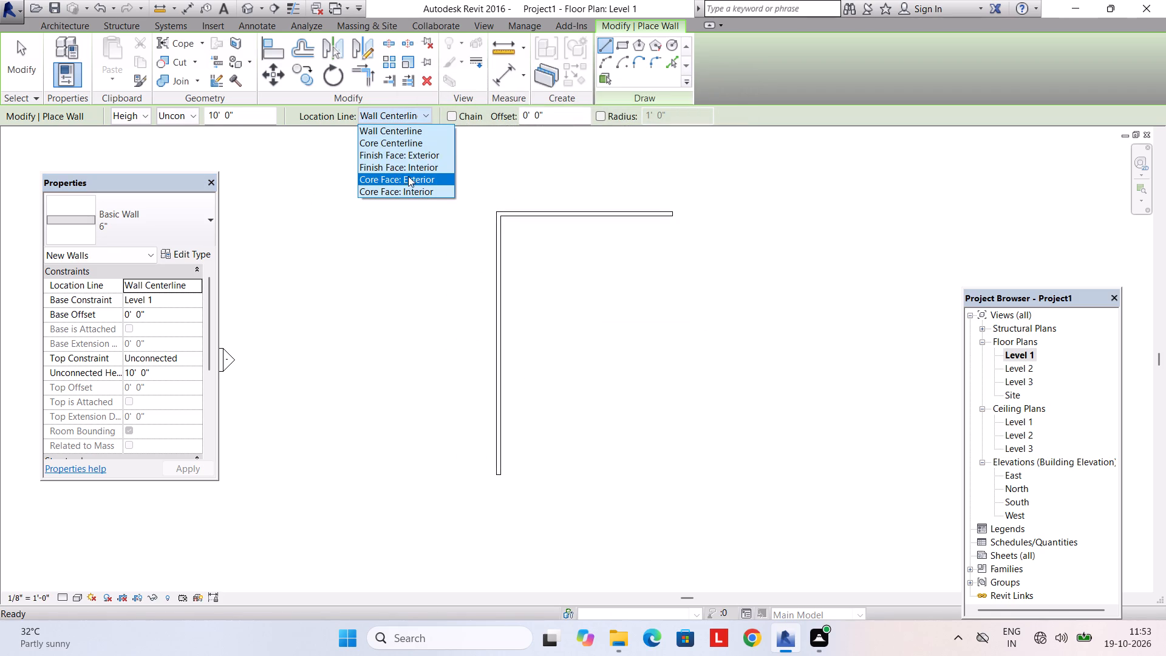
pyautogui.click(415, 155)
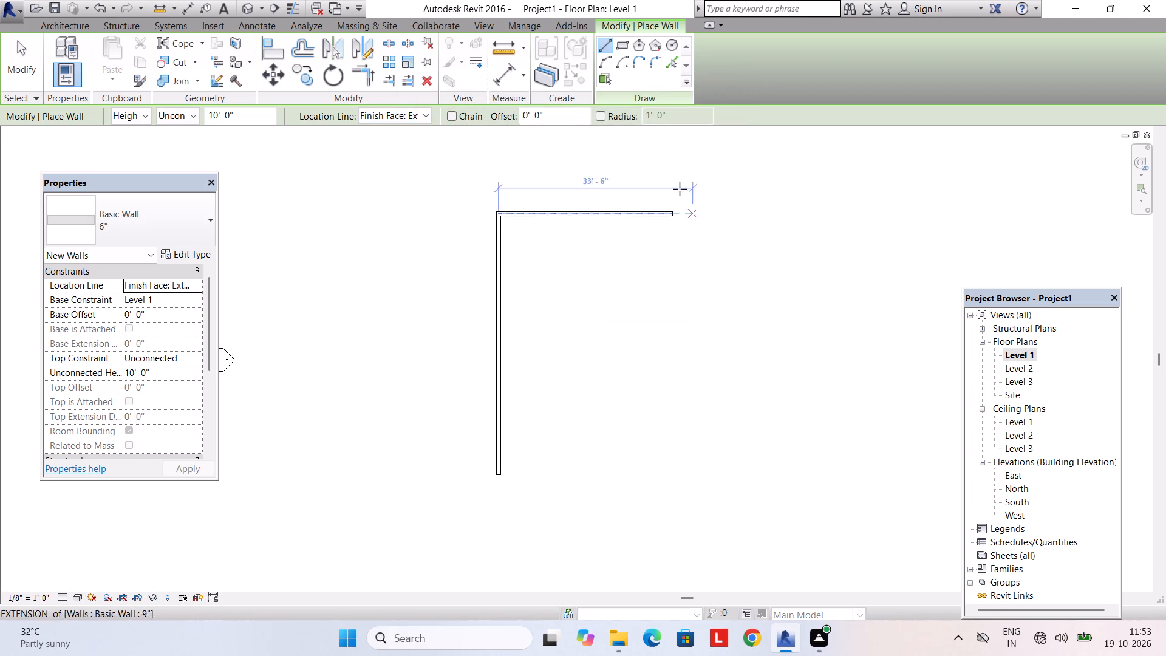
pyautogui.click(673, 216)
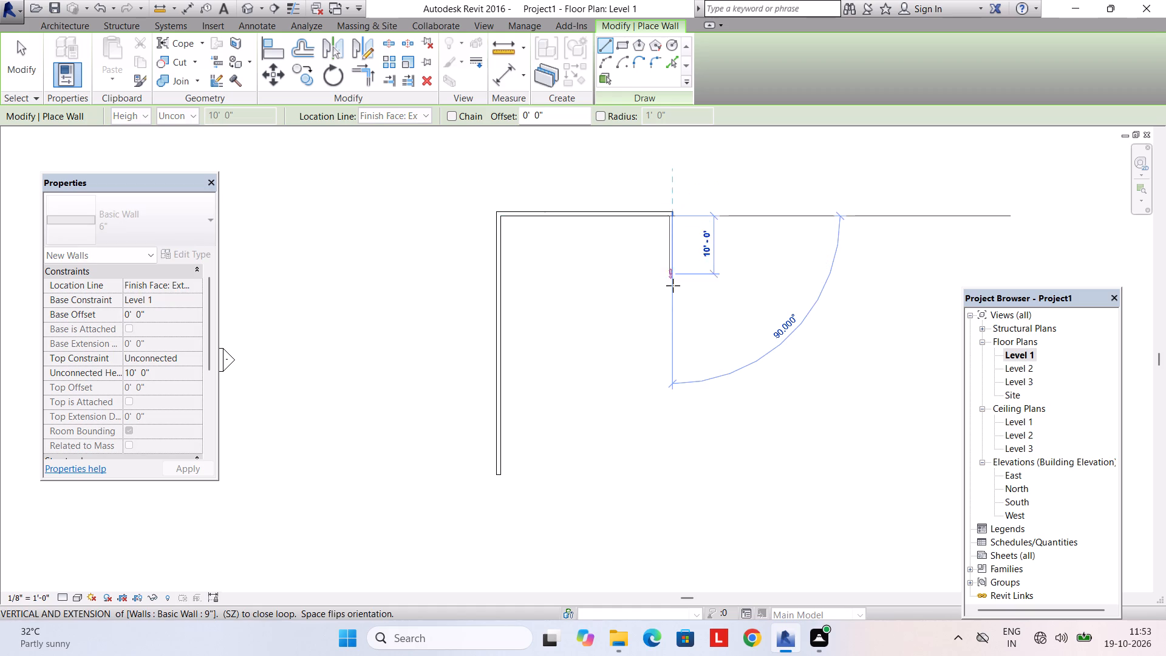
pyautogui.press('space')
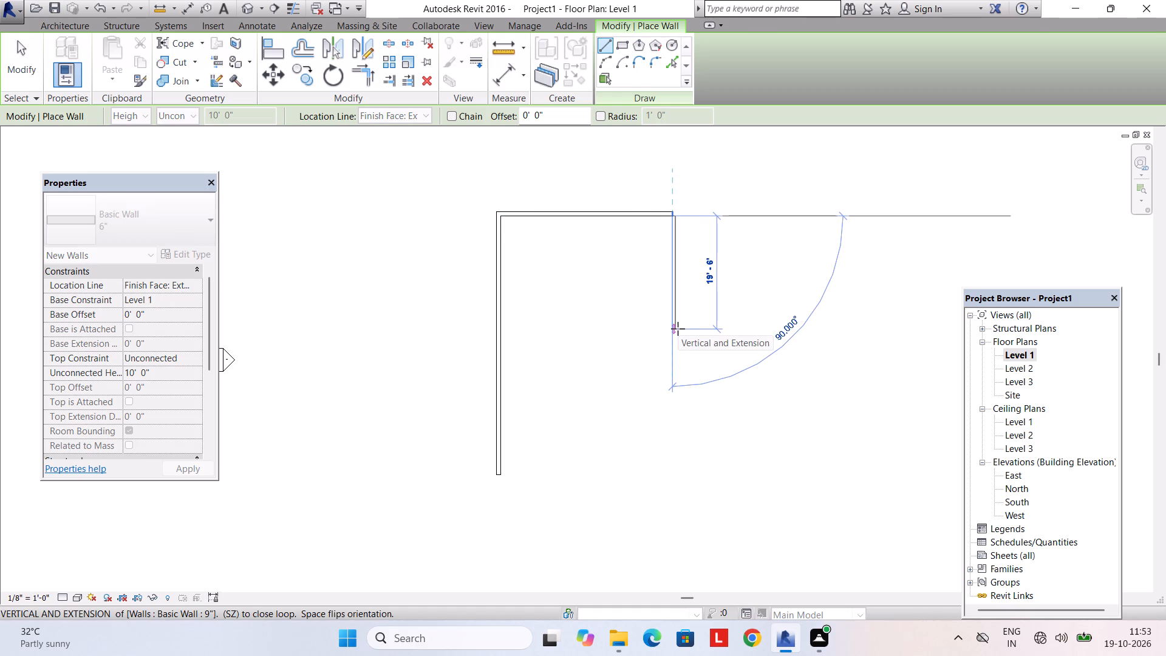
pyautogui.press('space')
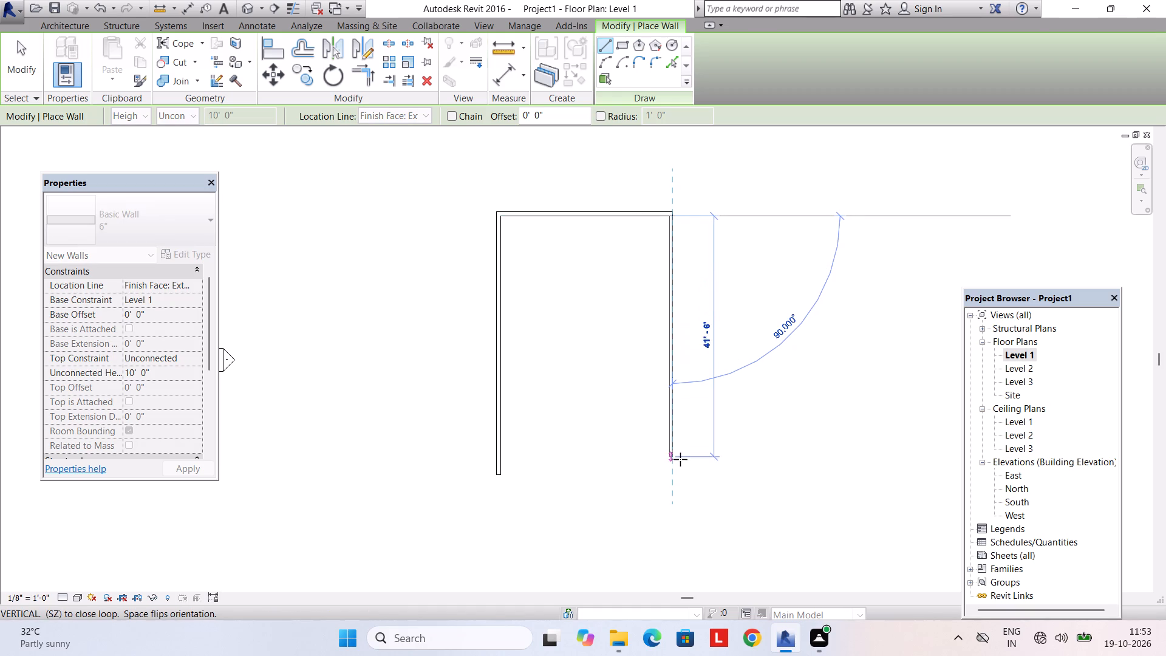
pyautogui.click(680, 474)
pyautogui.click(668, 474)
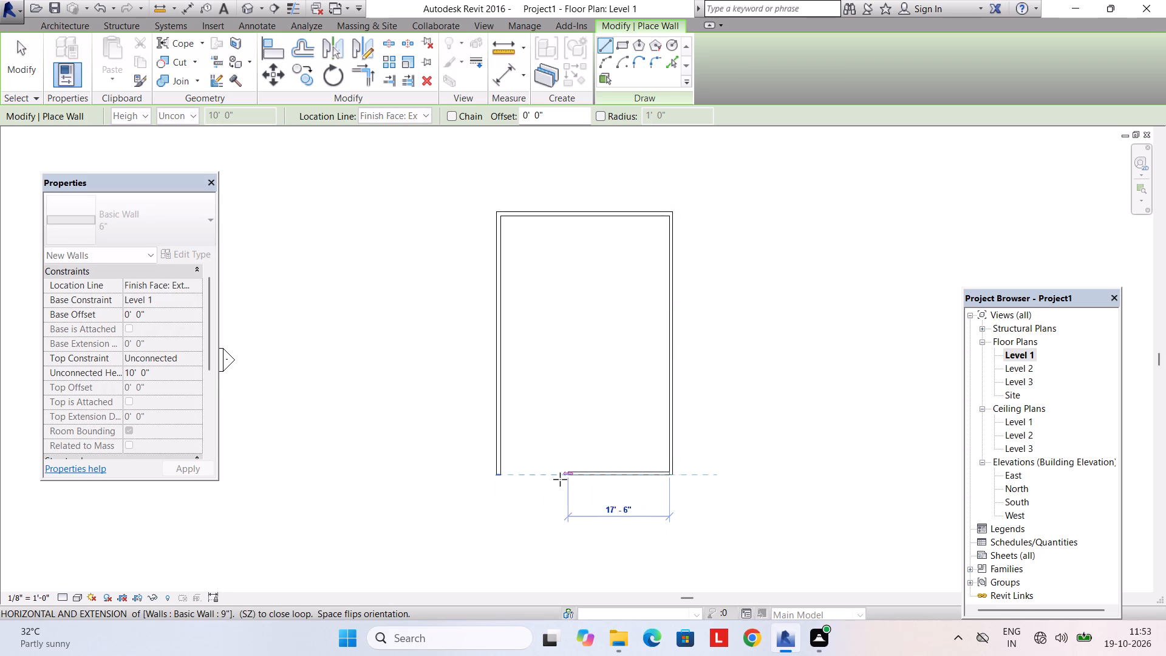
pyautogui.click(504, 482)
pyautogui.press('`')
pyautogui.press('Escape')
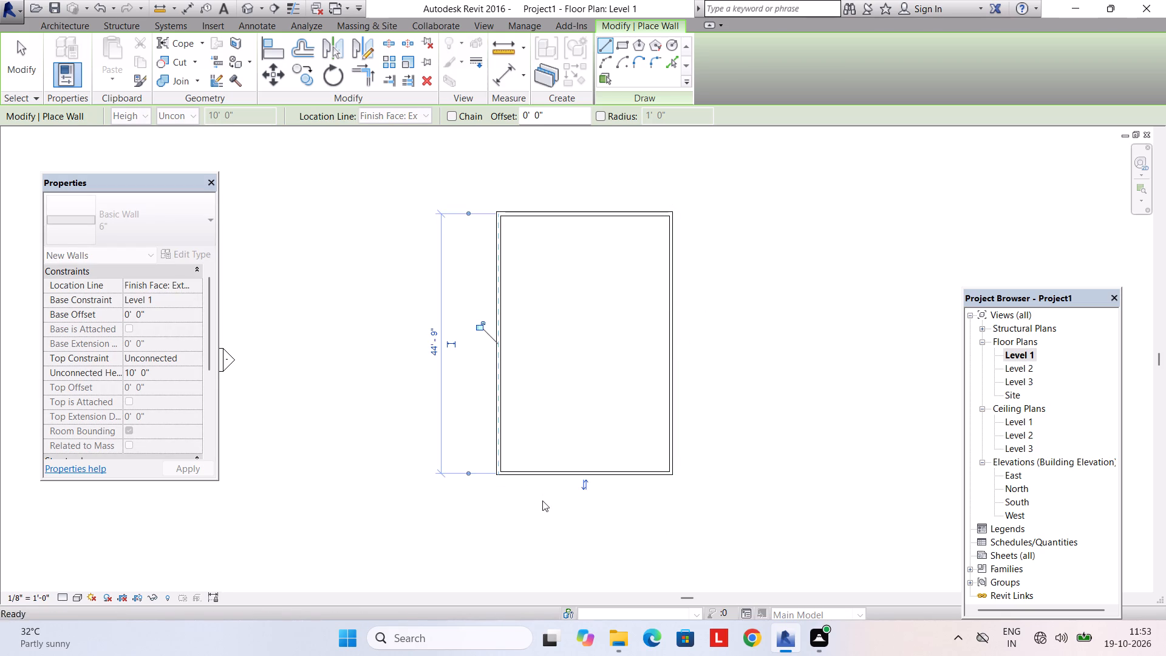
pyautogui.press('Escape')
# Set the west wall's distance to the east wall to 30', measured between their outer faces.
pyautogui.click(490, 312)
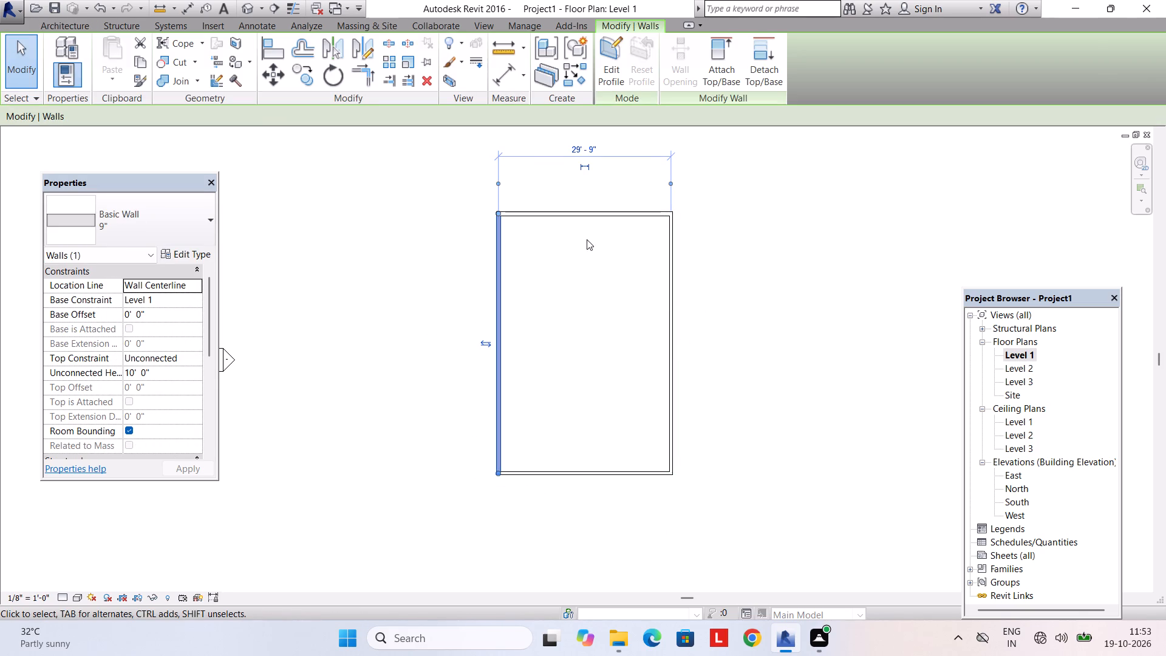
pyautogui.scroll(3, 597, 234)
pyautogui.moveTo(599, 231); pyautogui.dragTo(547, 389, button='middle')
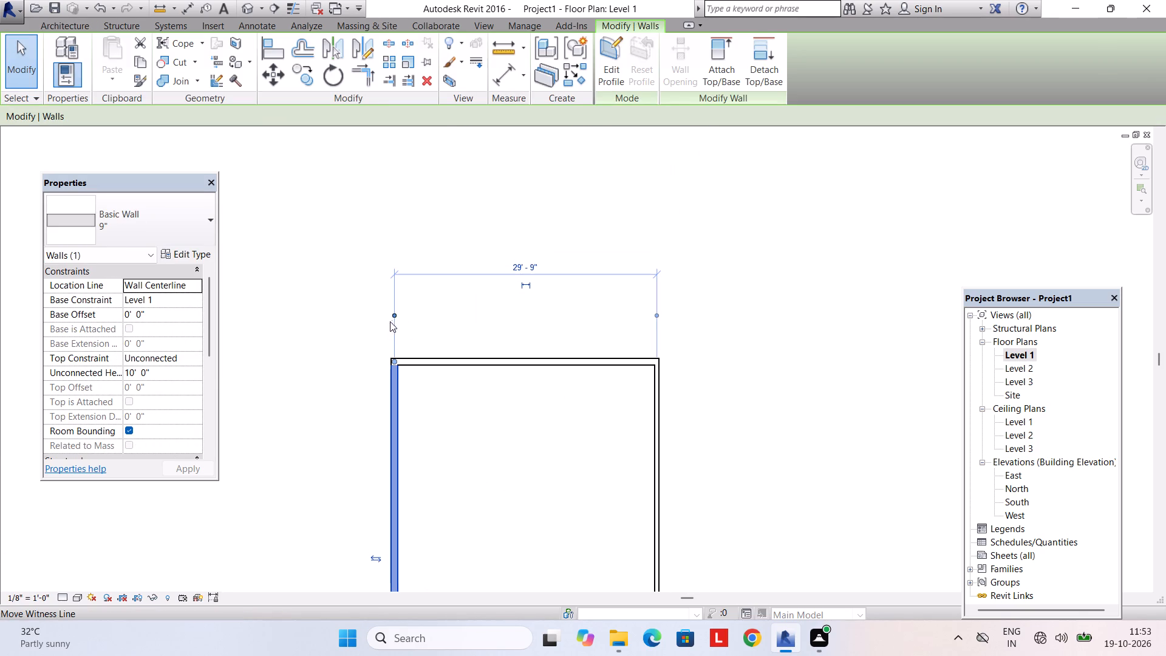
pyautogui.click(394, 316)
pyautogui.click(395, 316)
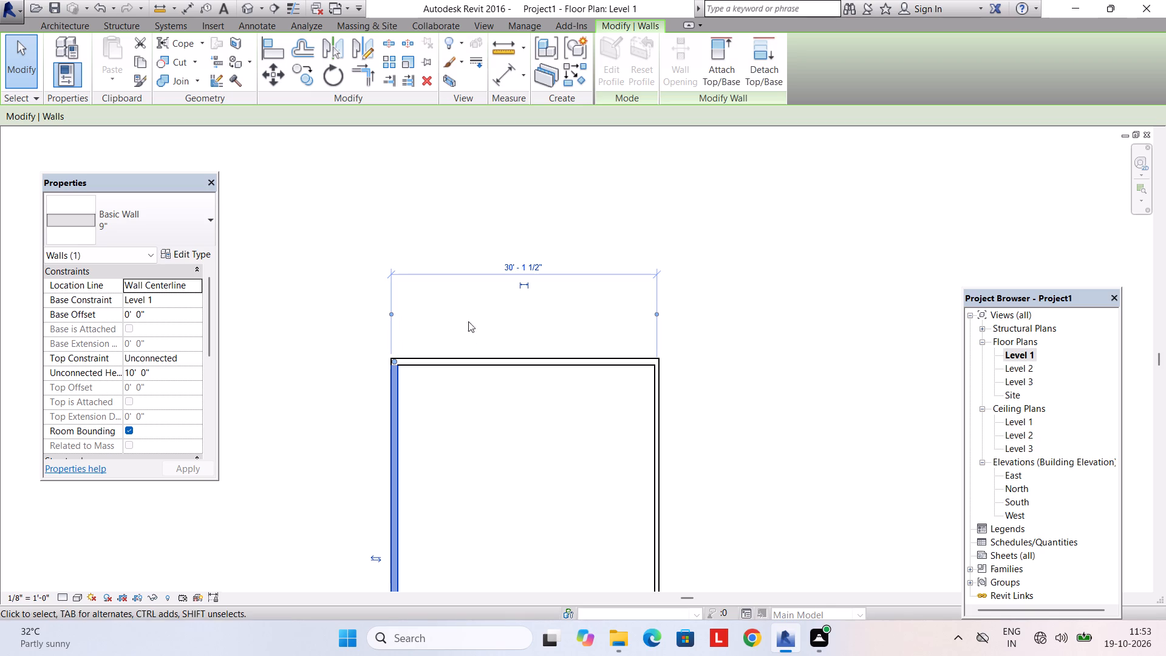
pyautogui.scroll(3, 655, 318)
pyautogui.click(656, 315)
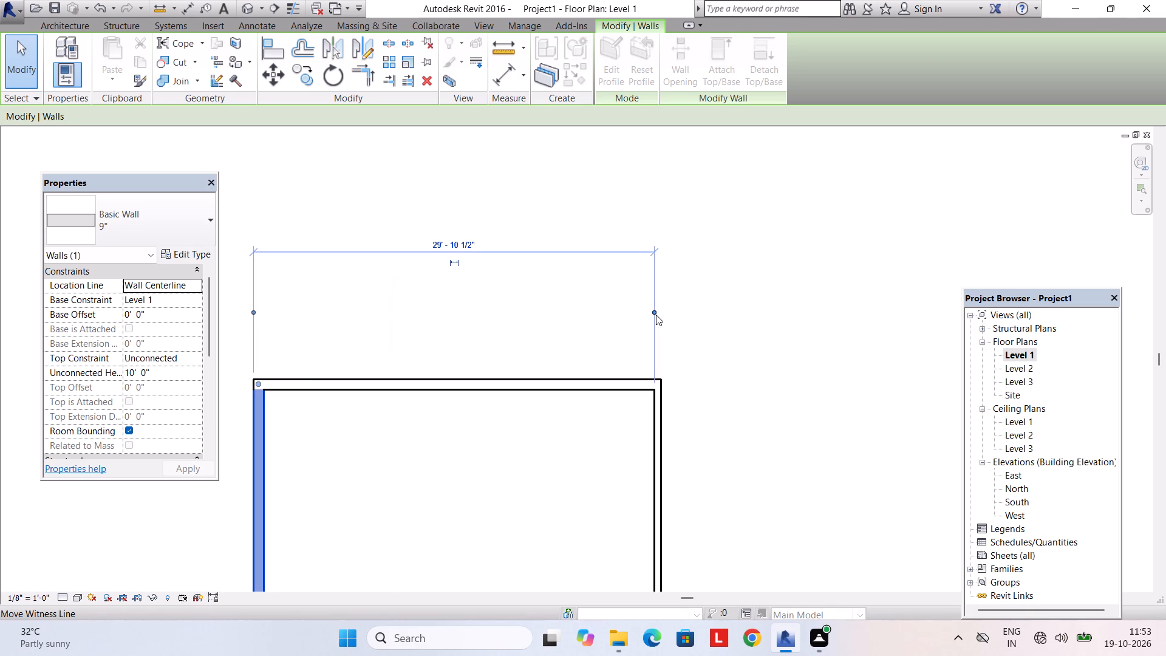
pyautogui.click(656, 315)
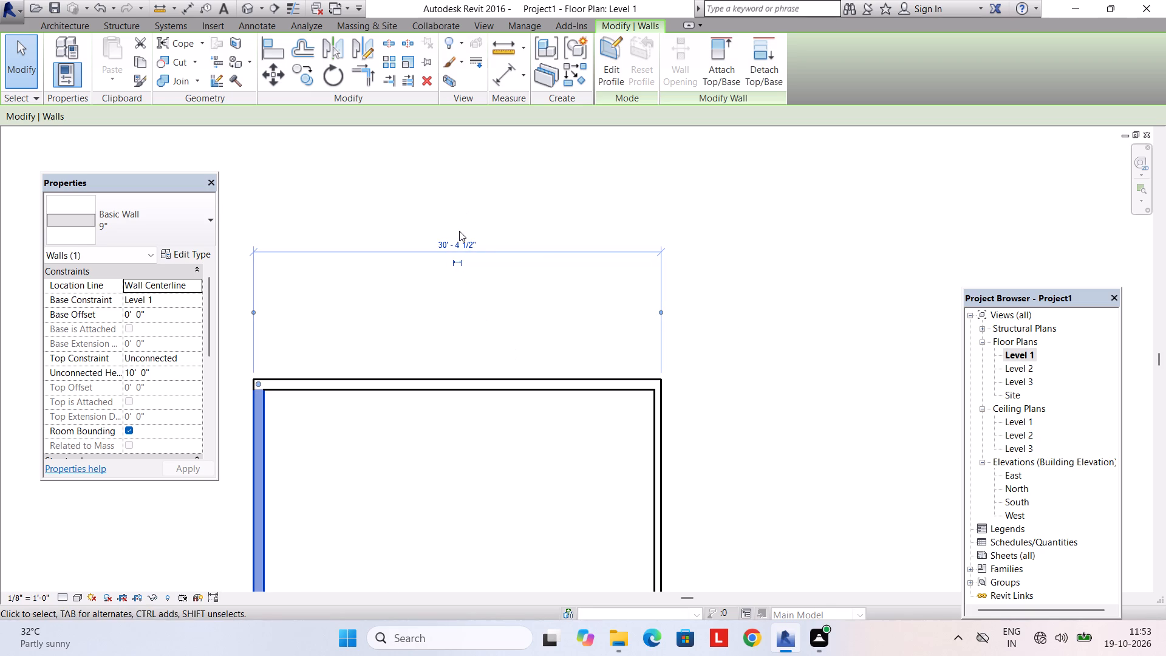
pyautogui.click(462, 241)
pyautogui.write("30'")
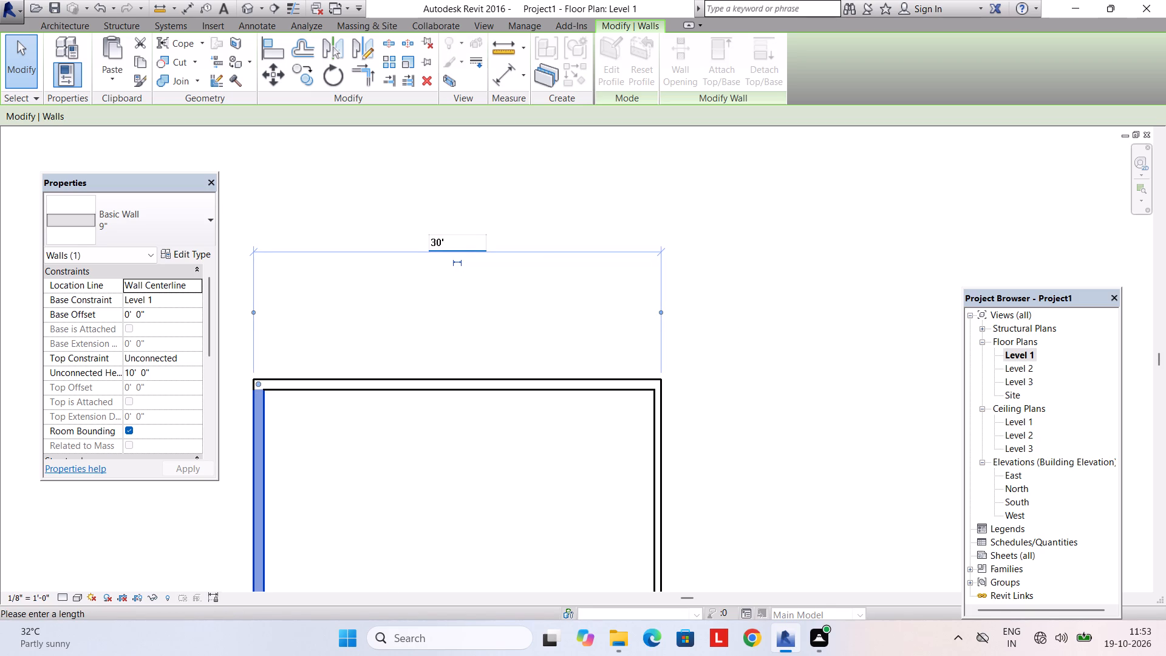
pyautogui.press('Return')
# Set the south wall's distance to the north wall to 45', measured from the north wall's outer face.
pyautogui.scroll(-4, 471, 321)
pyautogui.moveTo(461, 369); pyautogui.dragTo(481, 215, button='middle')
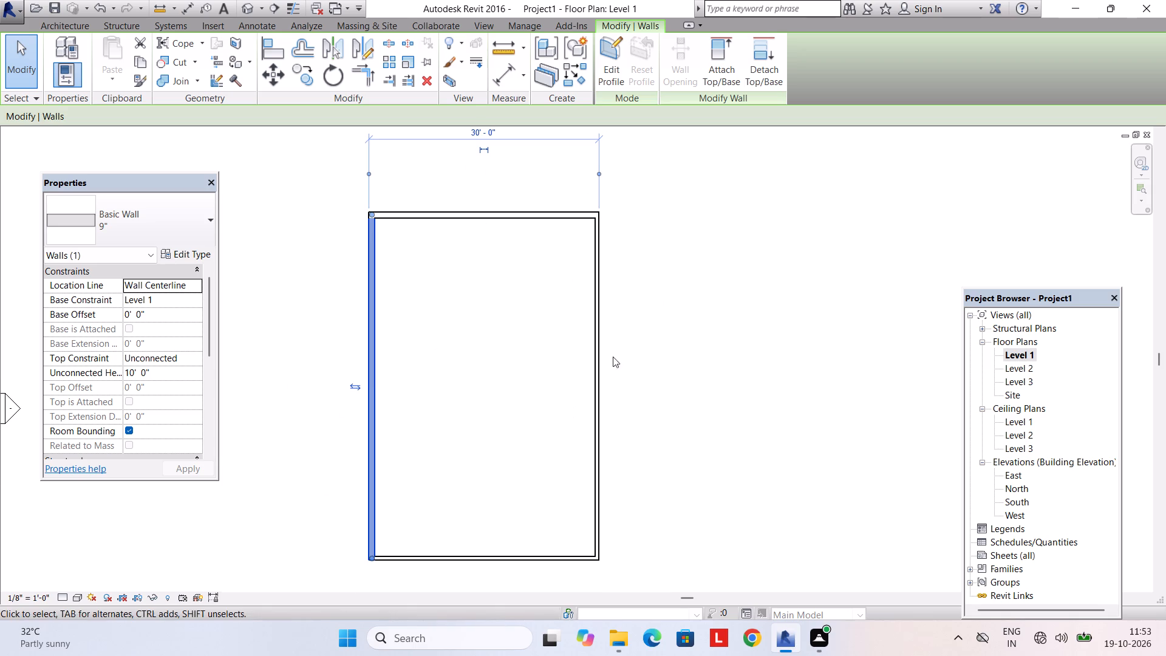
pyautogui.click(491, 553)
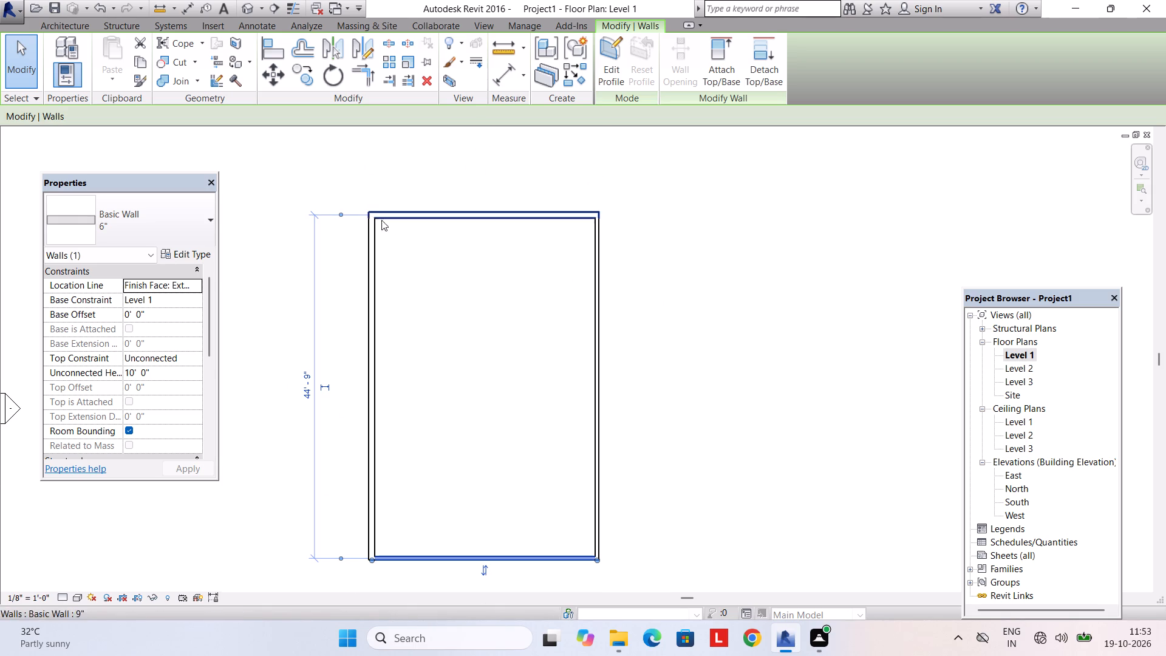
pyautogui.click(339, 214)
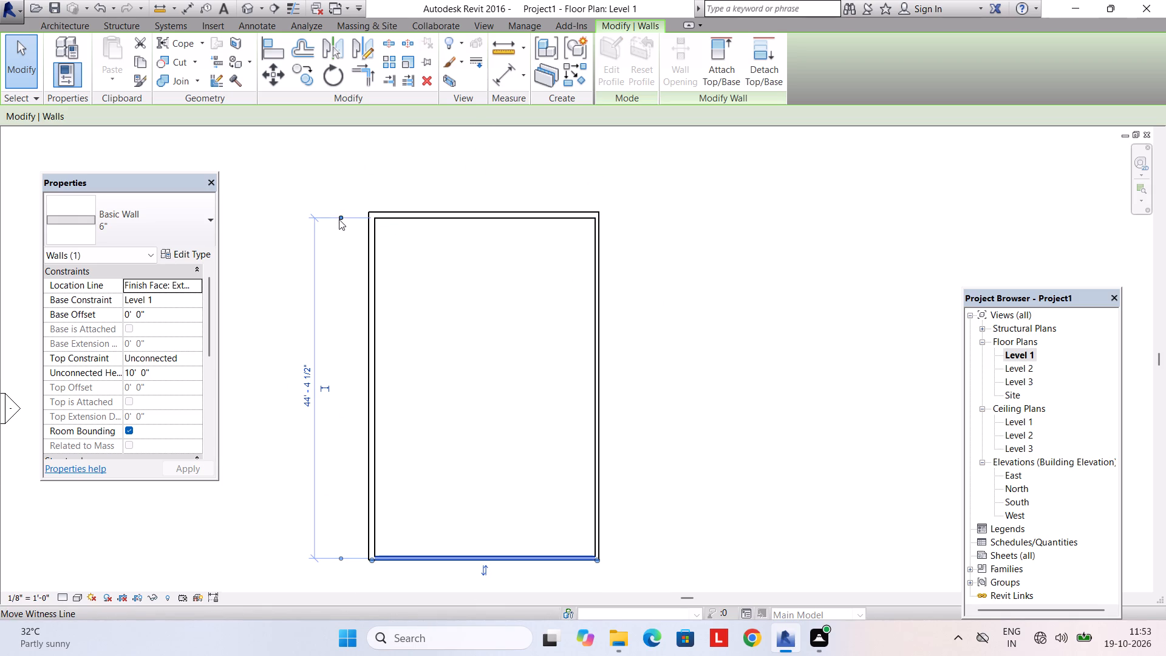
pyautogui.click(339, 219)
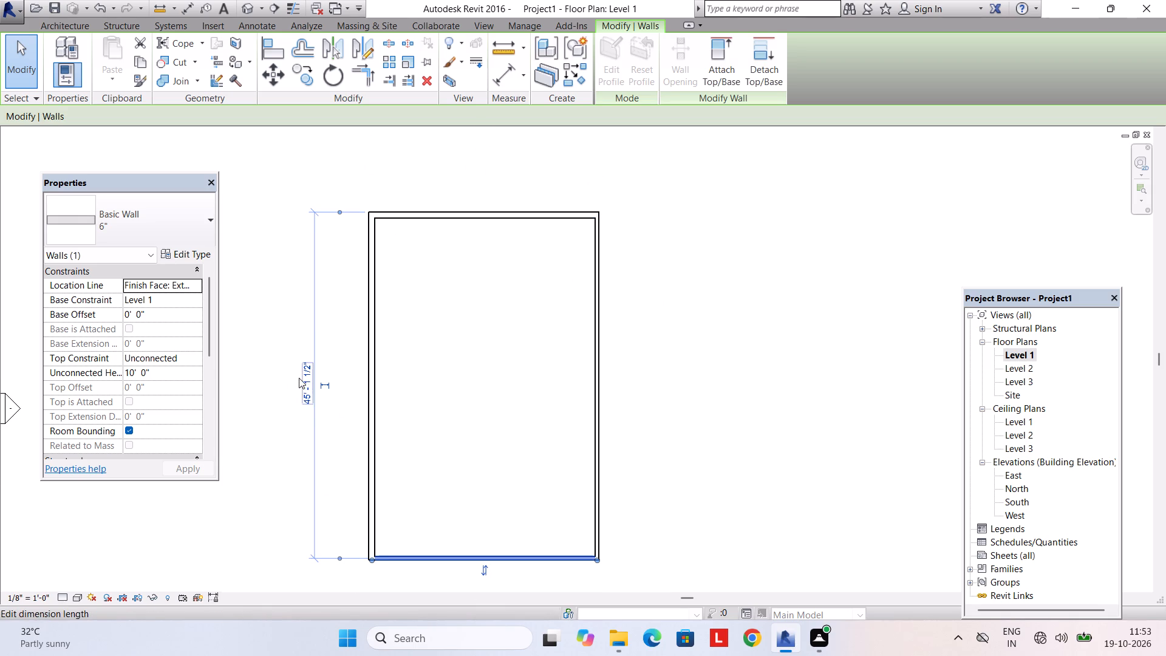
pyautogui.click(299, 378)
pyautogui.write("45'")
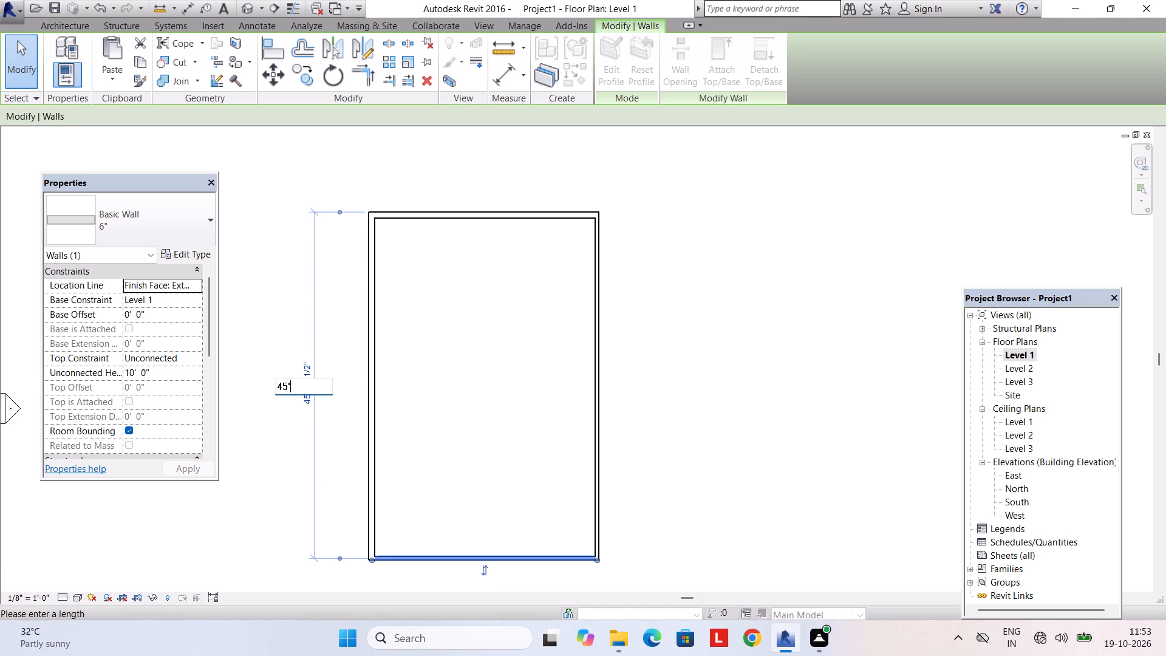
pyautogui.press('Return')
pyautogui.press('Escape')
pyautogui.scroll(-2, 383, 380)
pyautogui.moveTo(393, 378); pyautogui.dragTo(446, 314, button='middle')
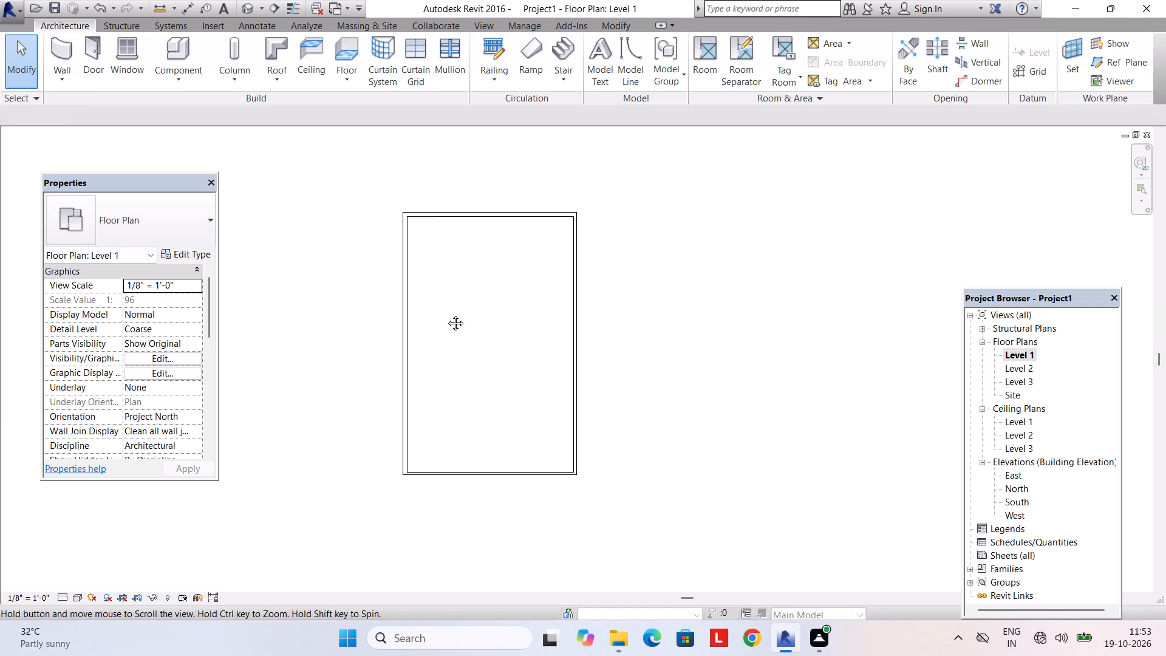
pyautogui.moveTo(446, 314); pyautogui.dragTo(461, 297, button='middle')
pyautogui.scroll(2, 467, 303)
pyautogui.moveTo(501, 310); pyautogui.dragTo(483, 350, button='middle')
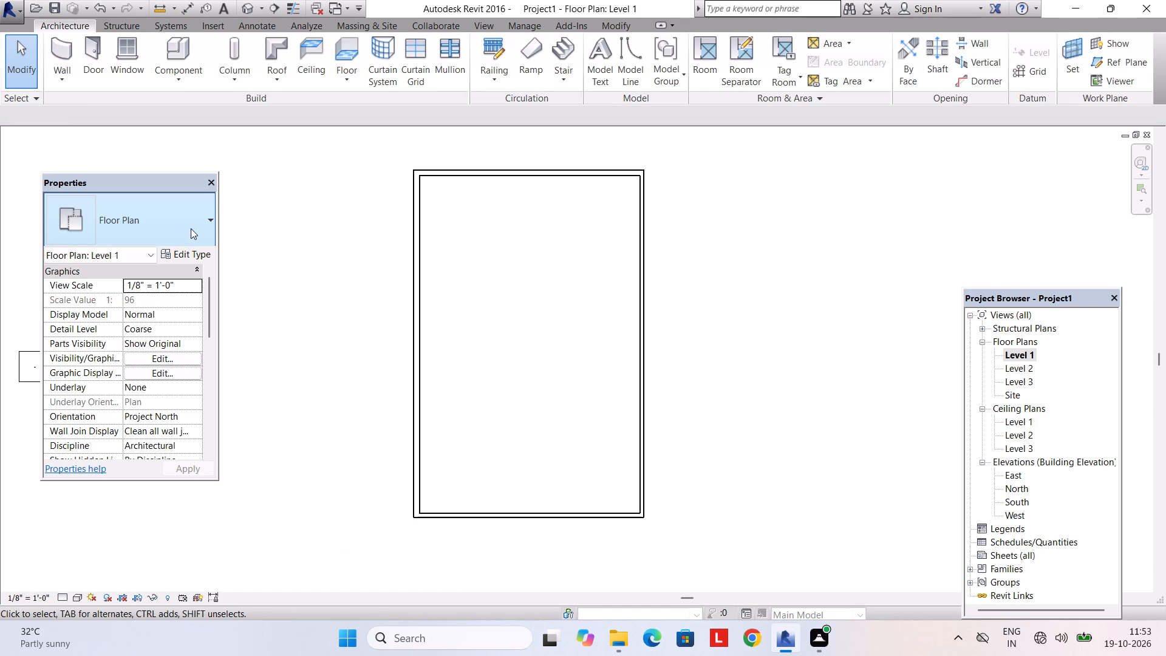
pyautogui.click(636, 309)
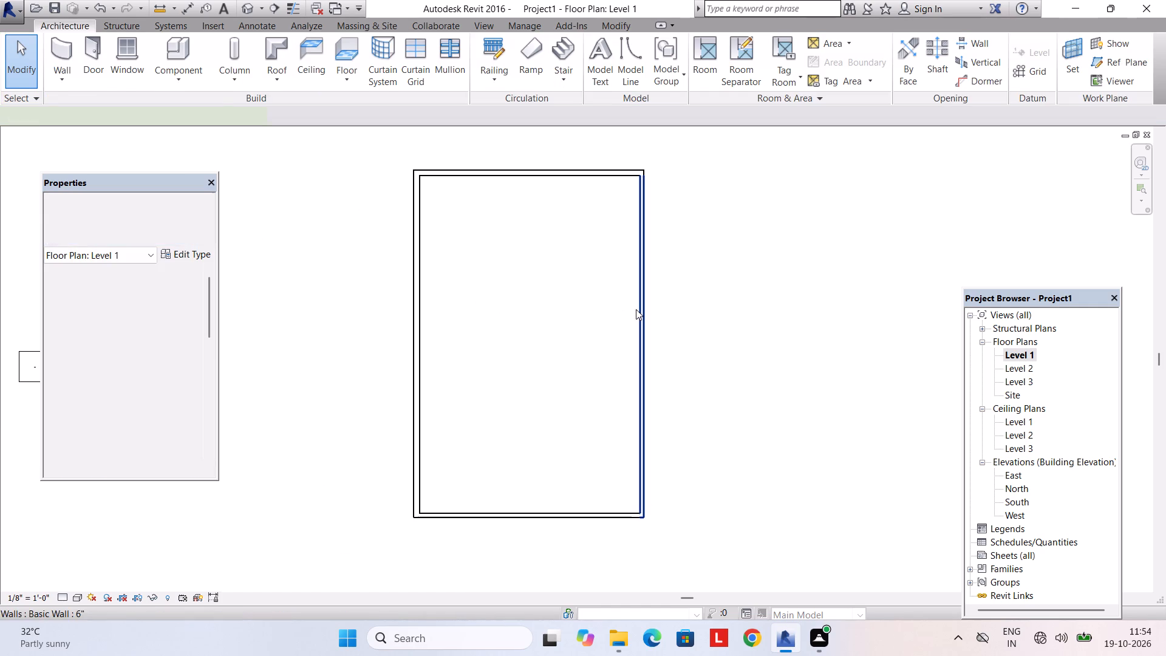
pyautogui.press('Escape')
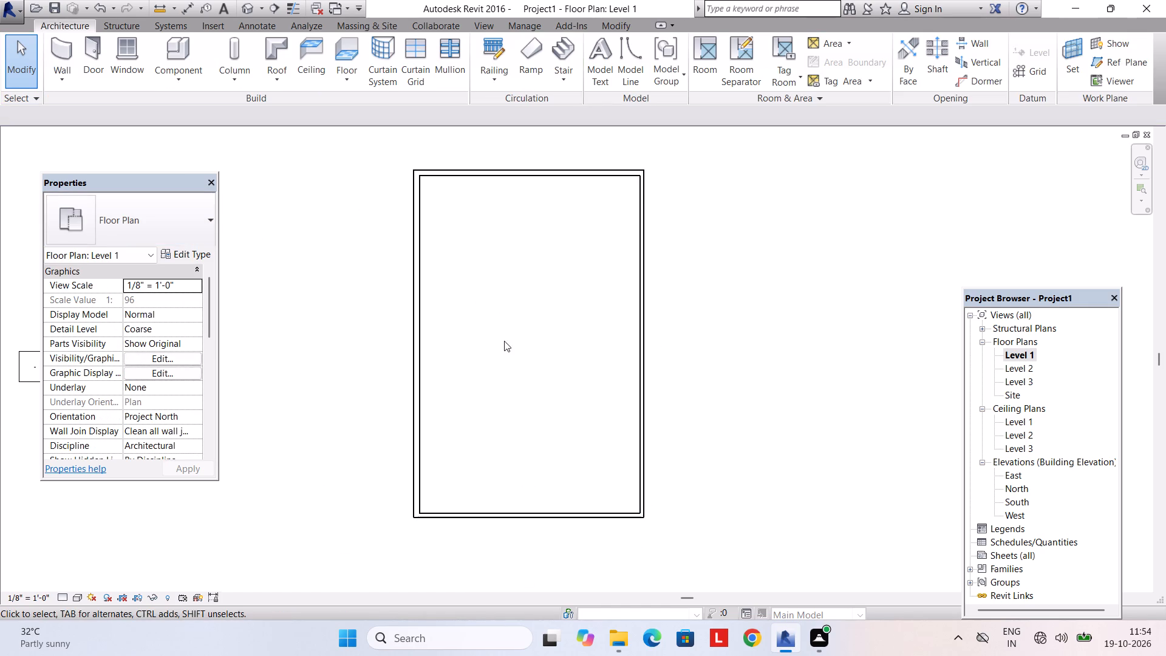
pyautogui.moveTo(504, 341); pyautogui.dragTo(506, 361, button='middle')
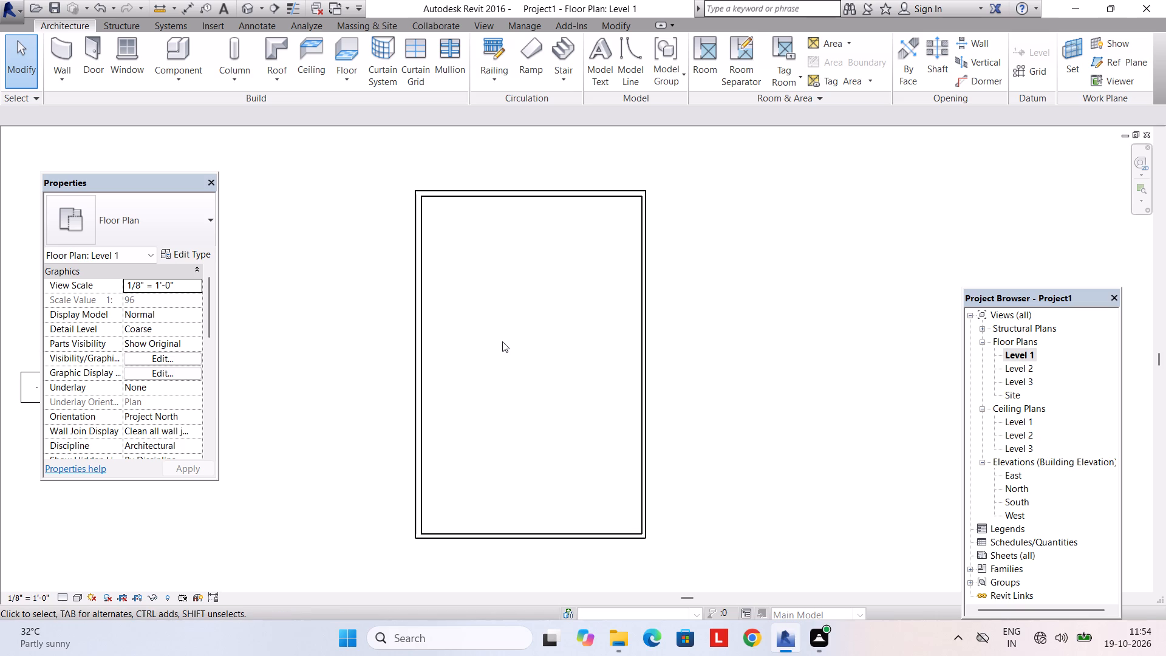
# Duplicate the 6" wall type as 6" 2, leaving its structure layer at 6".
pyautogui.click(55, 46)
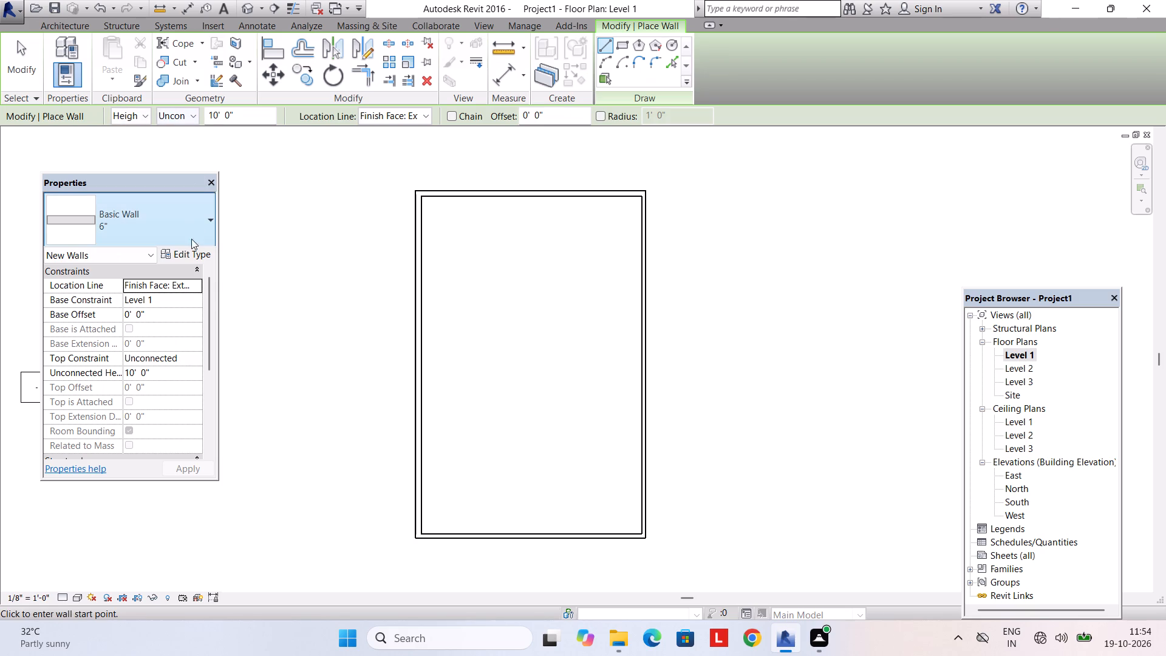
pyautogui.click(197, 258)
pyautogui.click(711, 145)
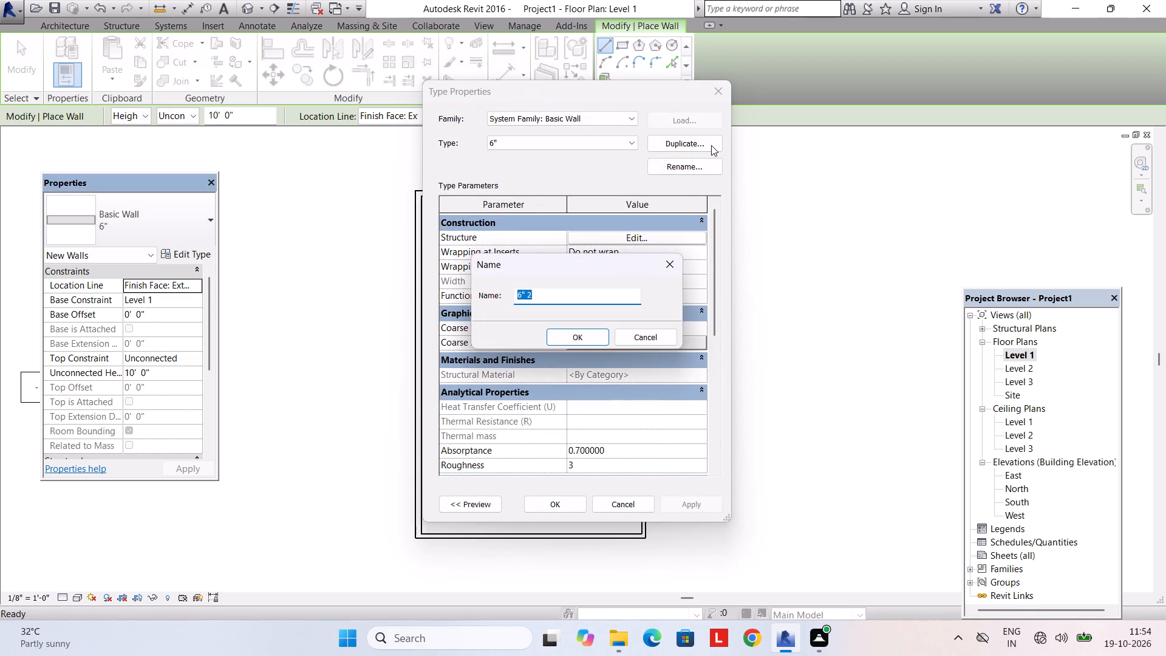
pyautogui.click(599, 341)
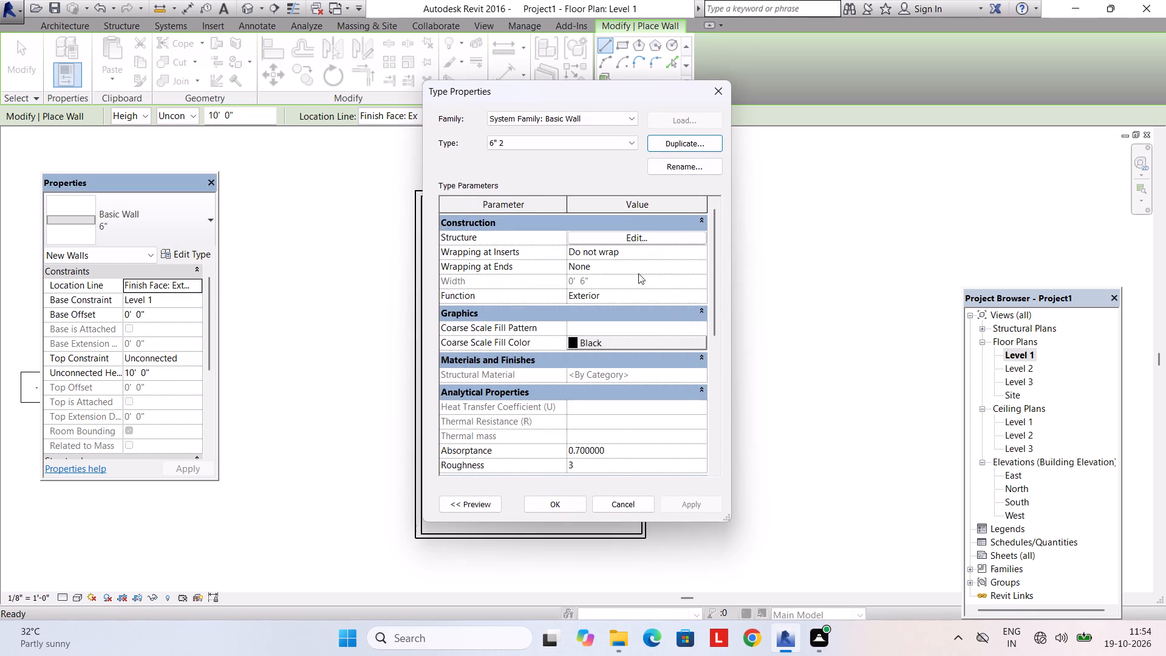
pyautogui.click(655, 242)
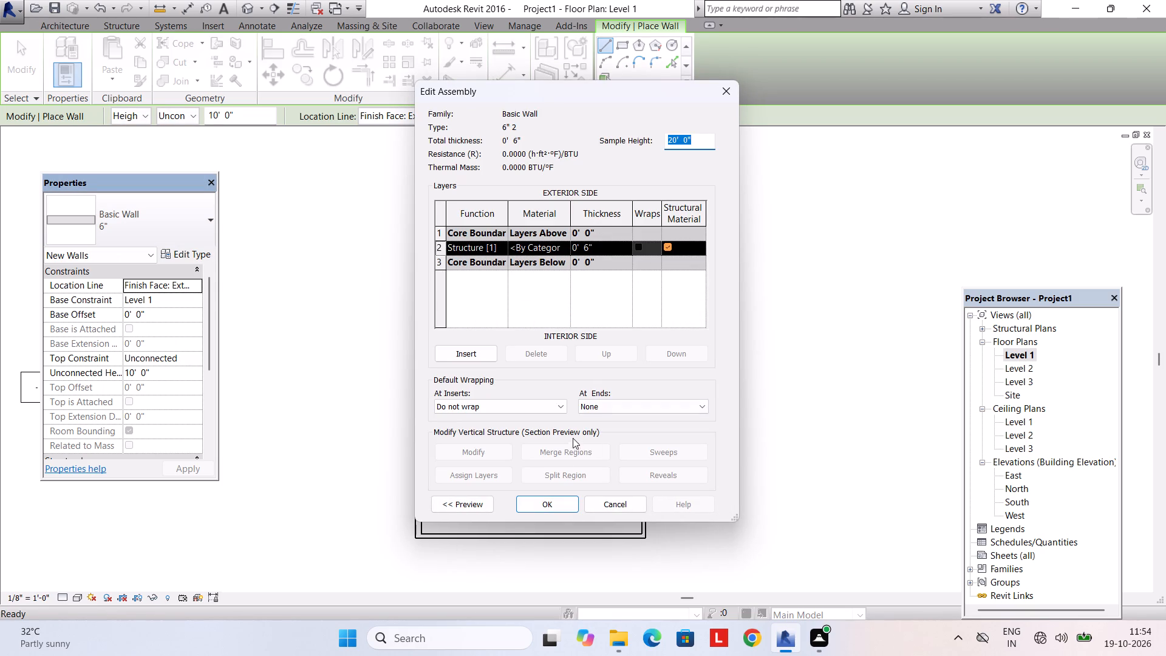
pyautogui.click(562, 507)
pyautogui.click(557, 502)
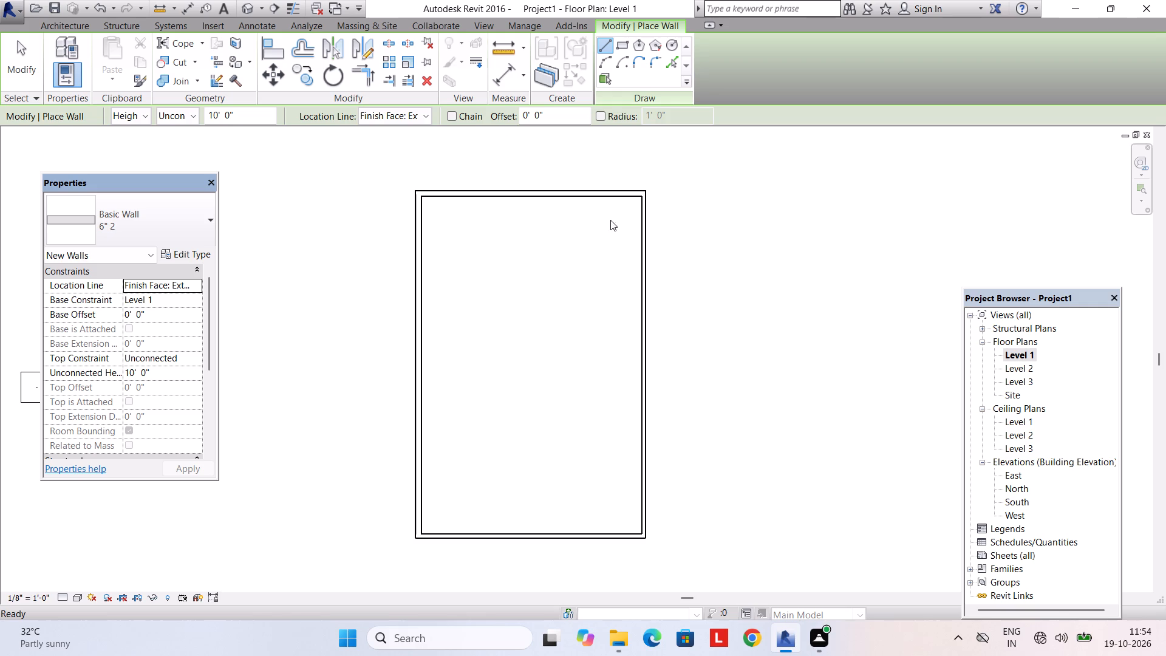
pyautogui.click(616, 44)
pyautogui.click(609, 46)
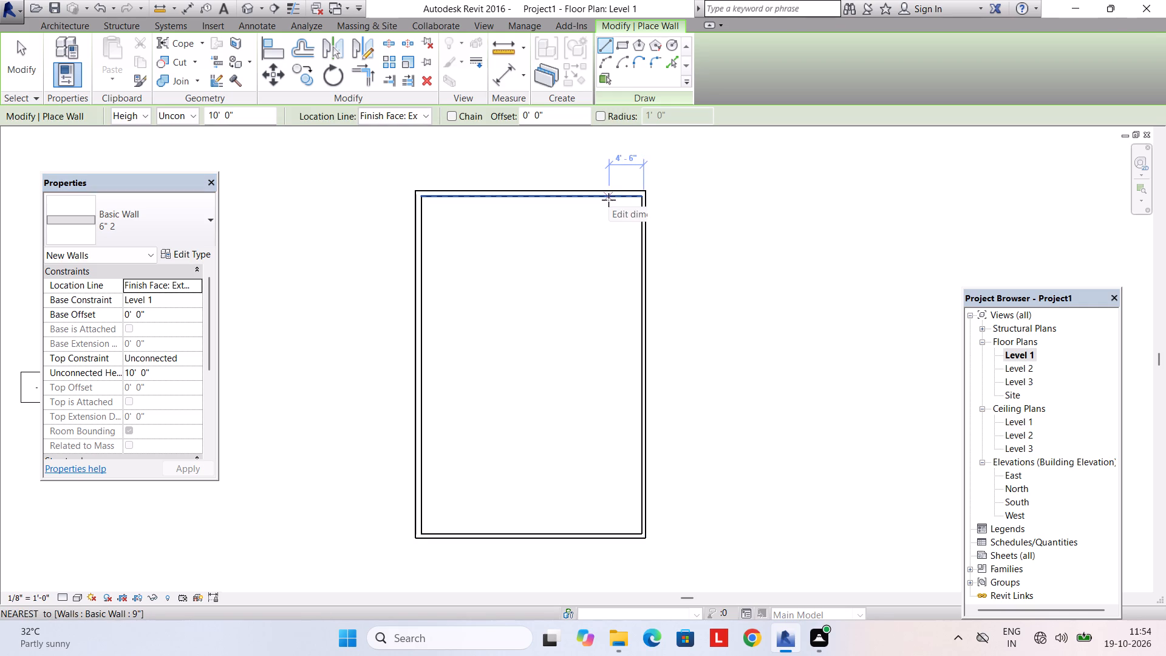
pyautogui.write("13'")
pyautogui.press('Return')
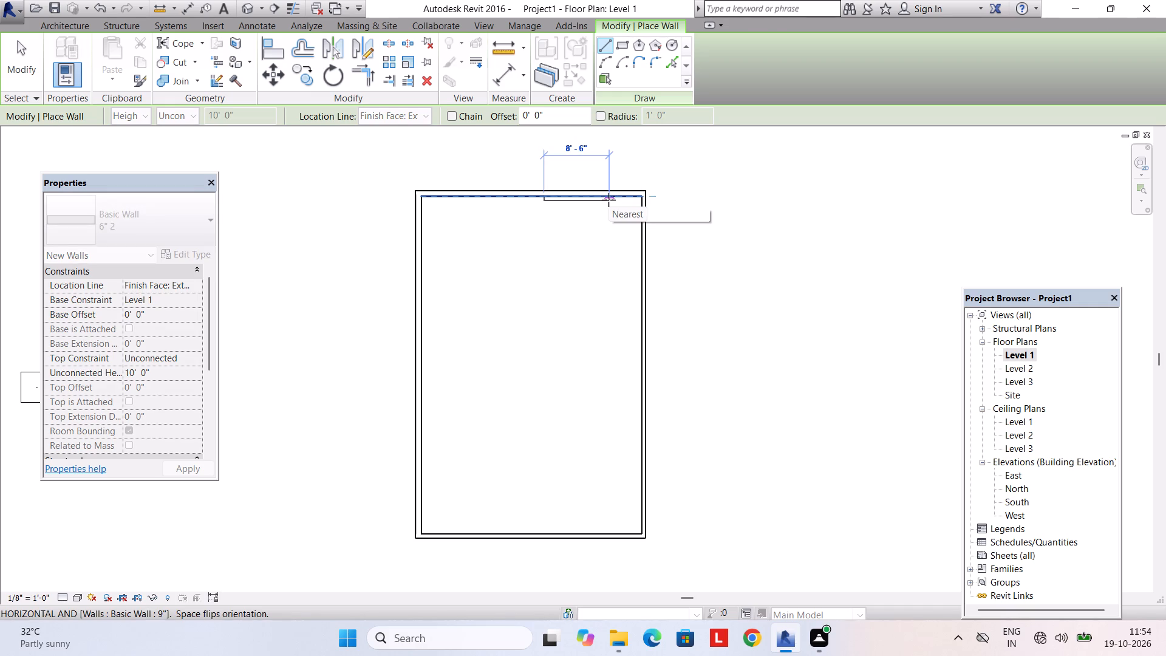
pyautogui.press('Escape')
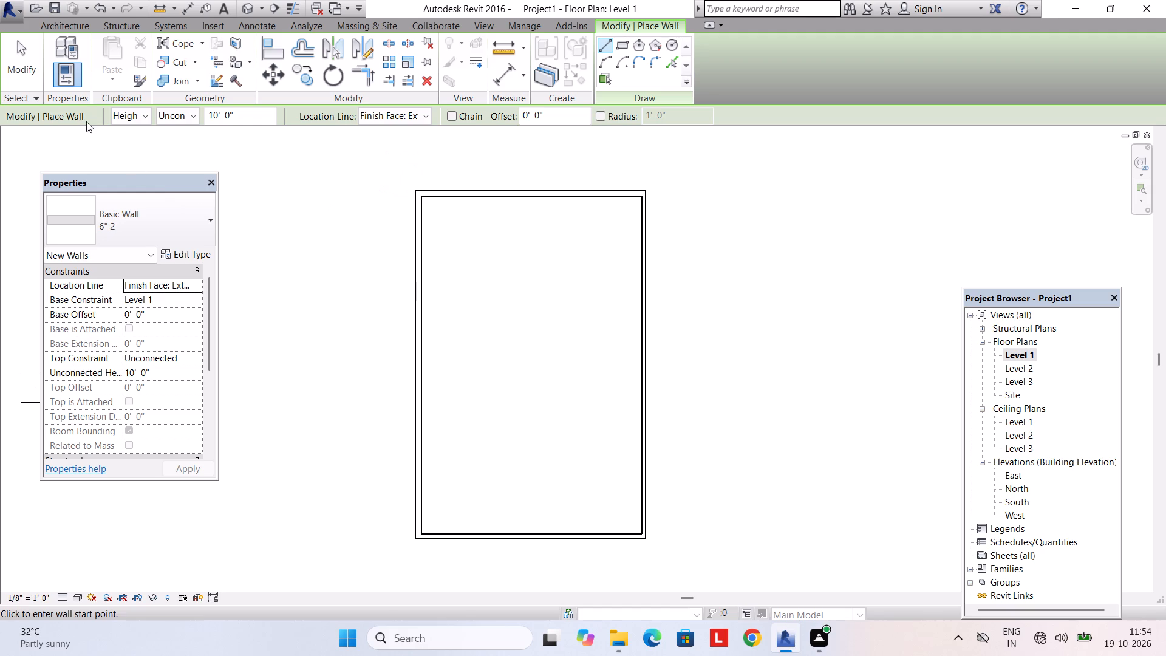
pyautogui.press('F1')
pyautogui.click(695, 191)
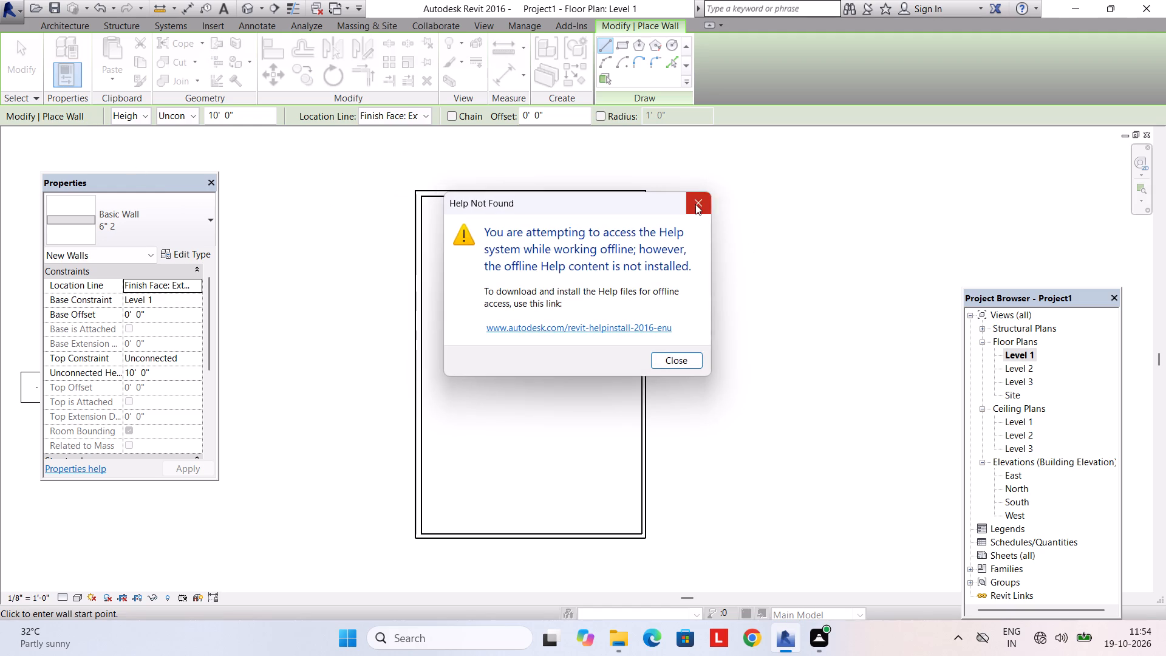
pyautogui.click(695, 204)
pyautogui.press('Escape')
# Draw an interior 9" wall running south 35' from the north wall's inner face, starting 3.5' from the east wall.
pyautogui.click(71, 52)
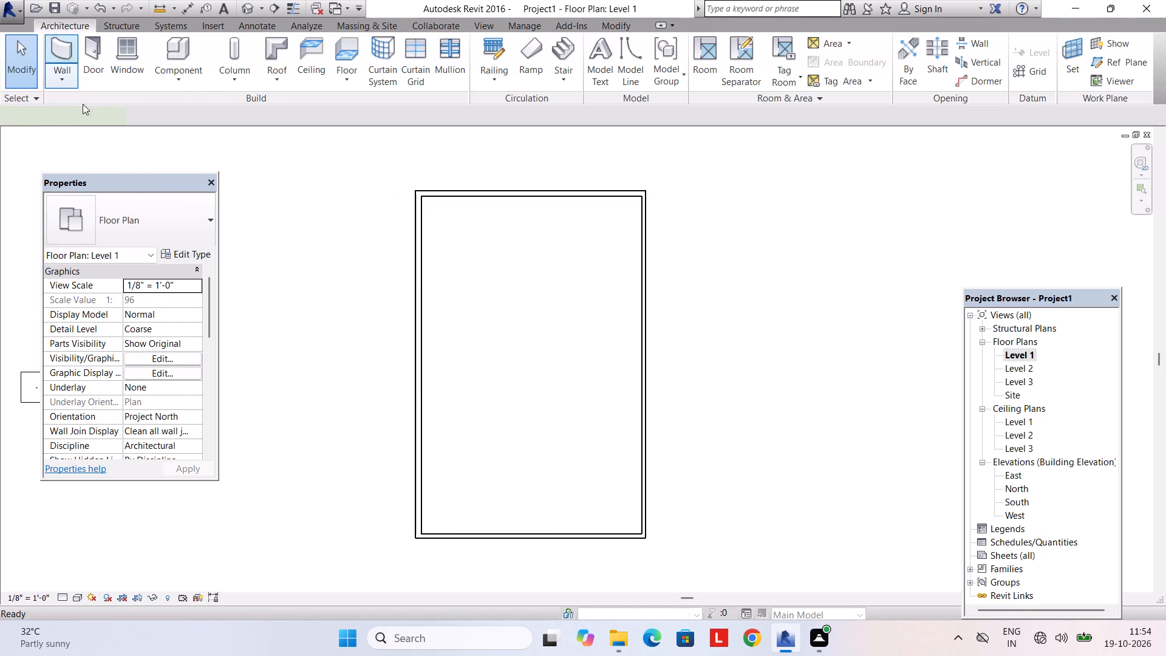
pyautogui.click(200, 249)
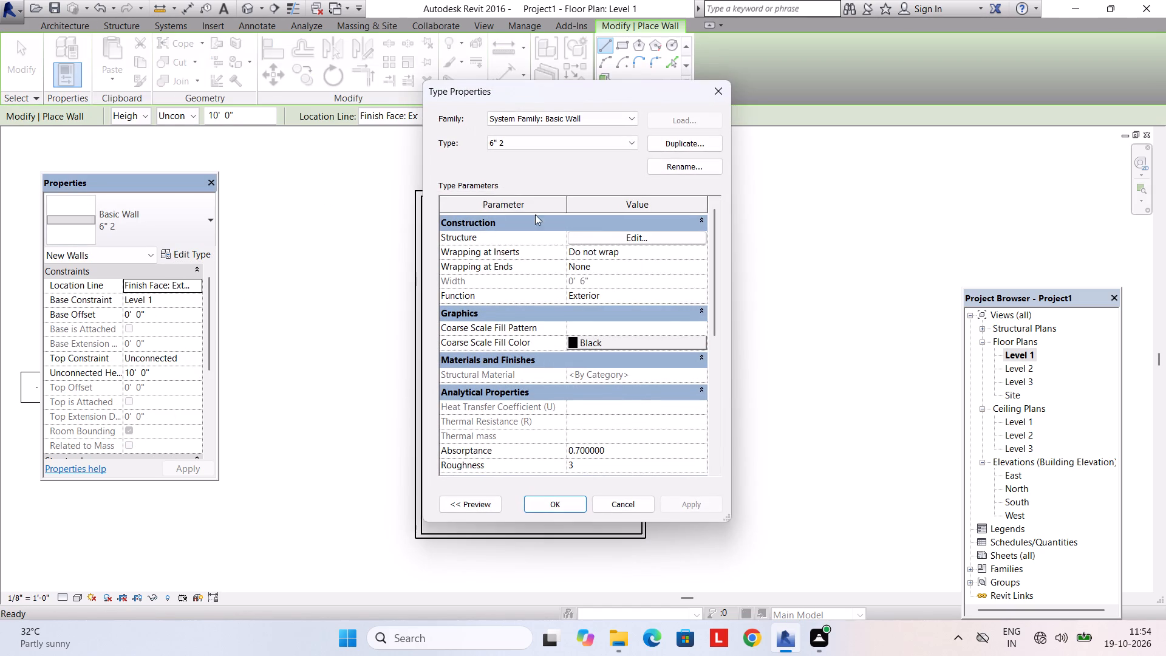
pyautogui.click(295, 242)
pyautogui.click(731, 94)
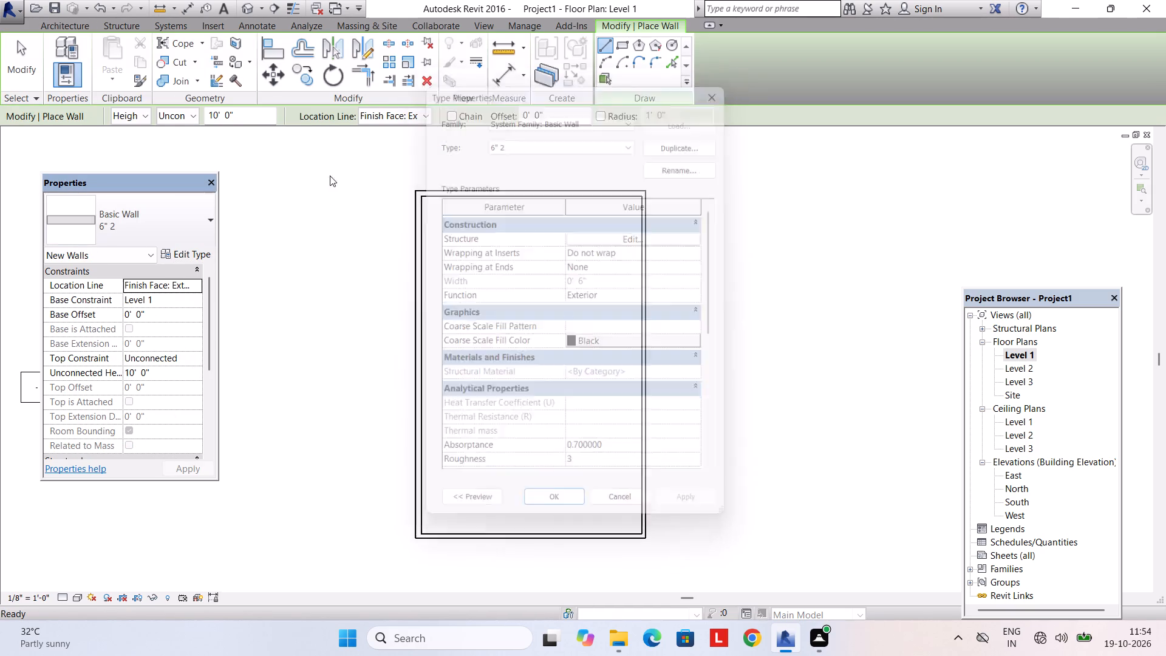
pyautogui.click(209, 215)
pyautogui.click(164, 358)
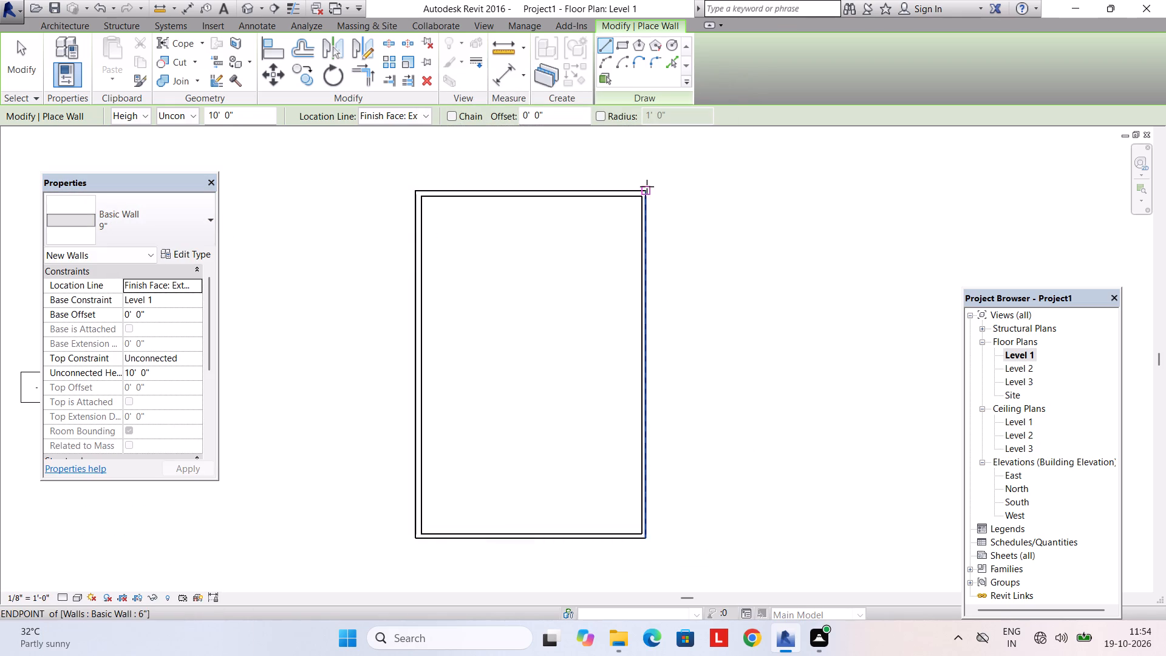
pyautogui.scroll(2, 647, 186)
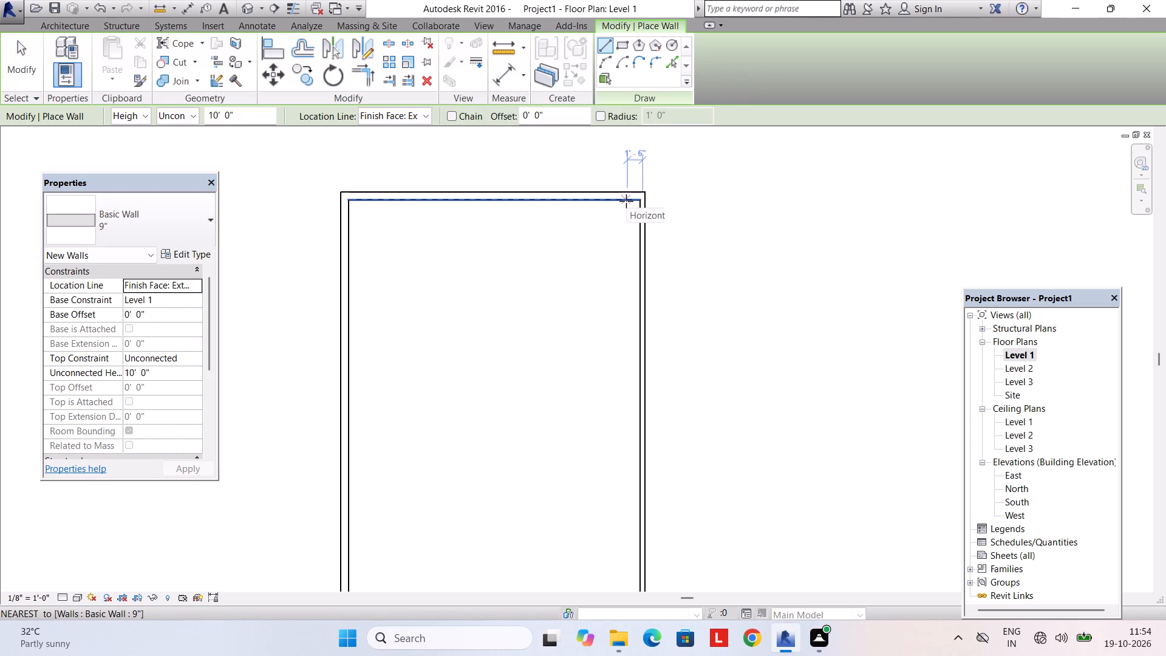
pyautogui.write("3.5'")
pyautogui.press('Return')
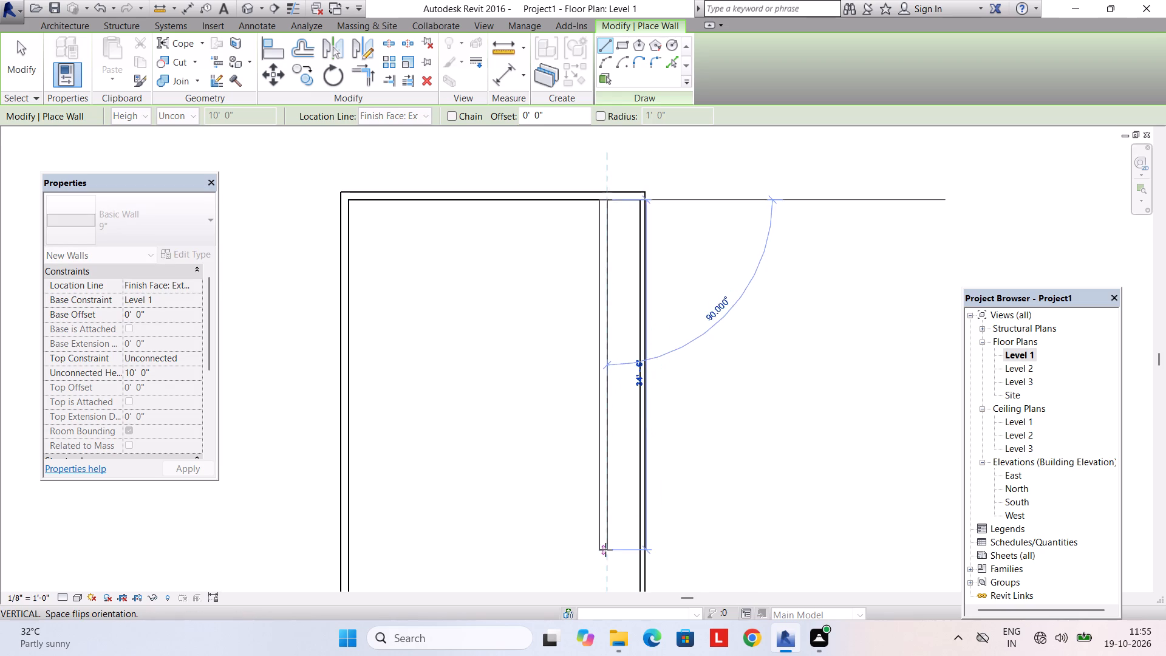
pyautogui.scroll(-3, 605, 551)
pyautogui.moveTo(600, 550); pyautogui.dragTo(599, 333, button='middle')
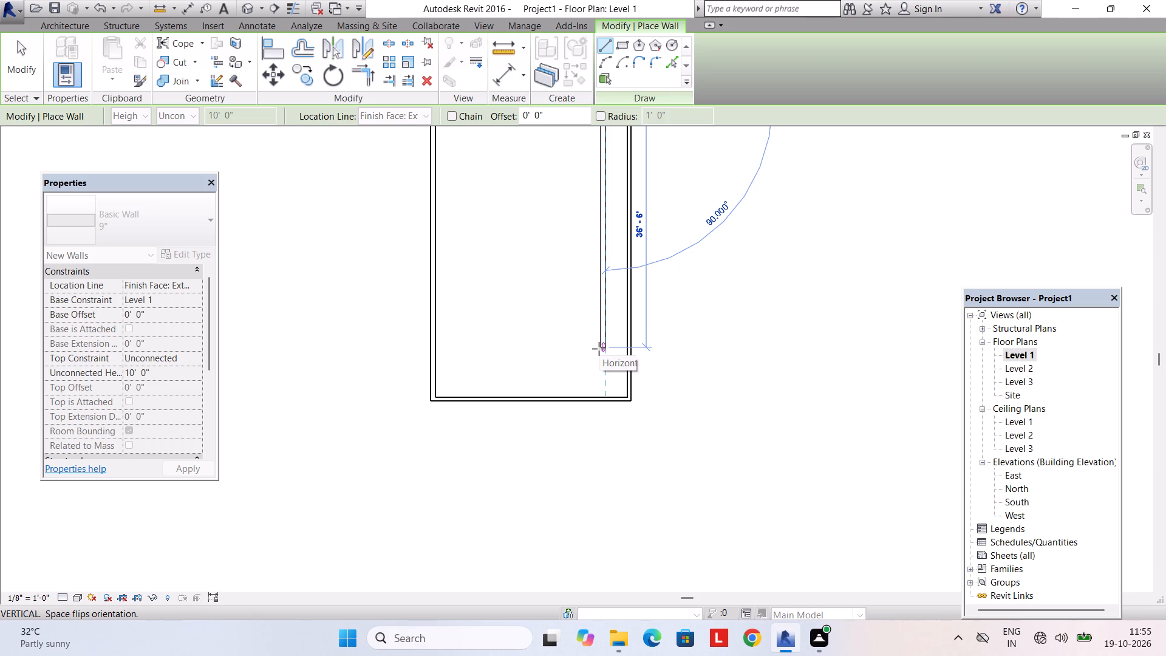
pyautogui.write("35'")
pyautogui.press('Return')
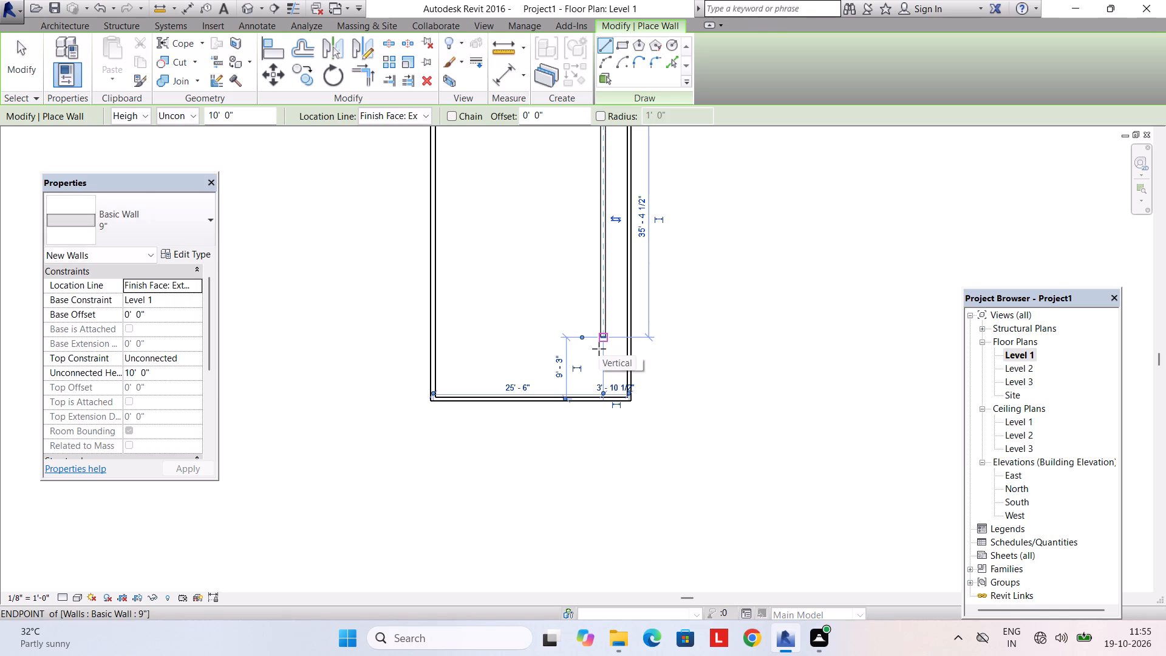
# Draw a horizontal 9" wall from the south end of the new interior wall west to the west wall.
pyautogui.scroll(3, 599, 349)
pyautogui.moveTo(592, 343); pyautogui.dragTo(614, 407, button='middle')
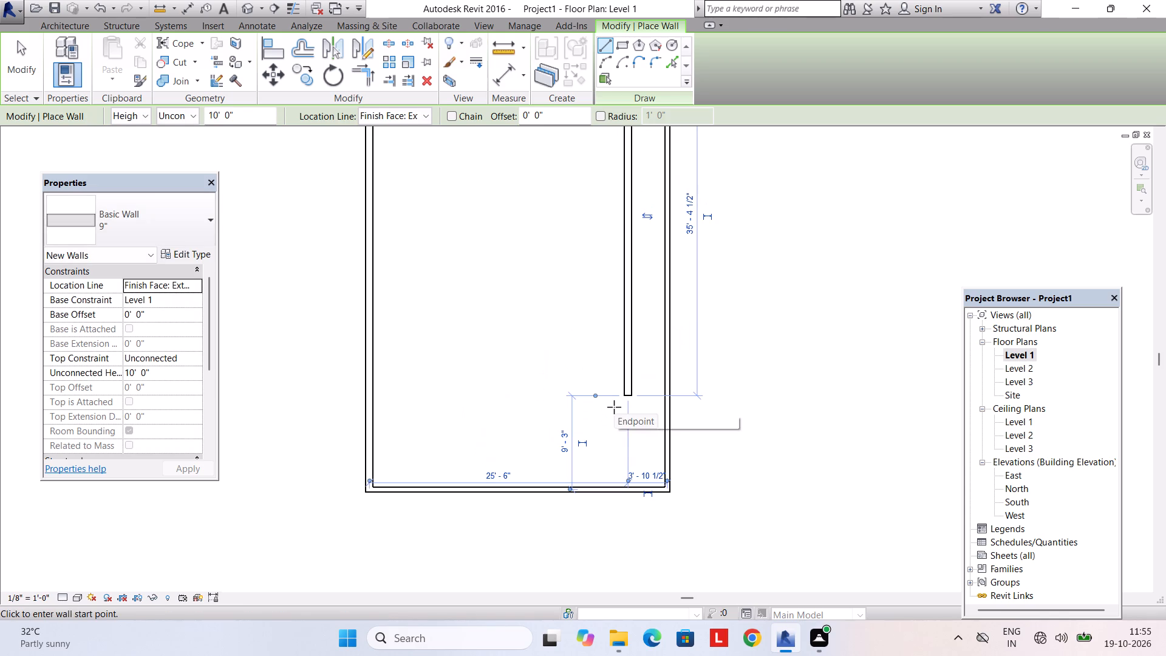
pyautogui.click(623, 395)
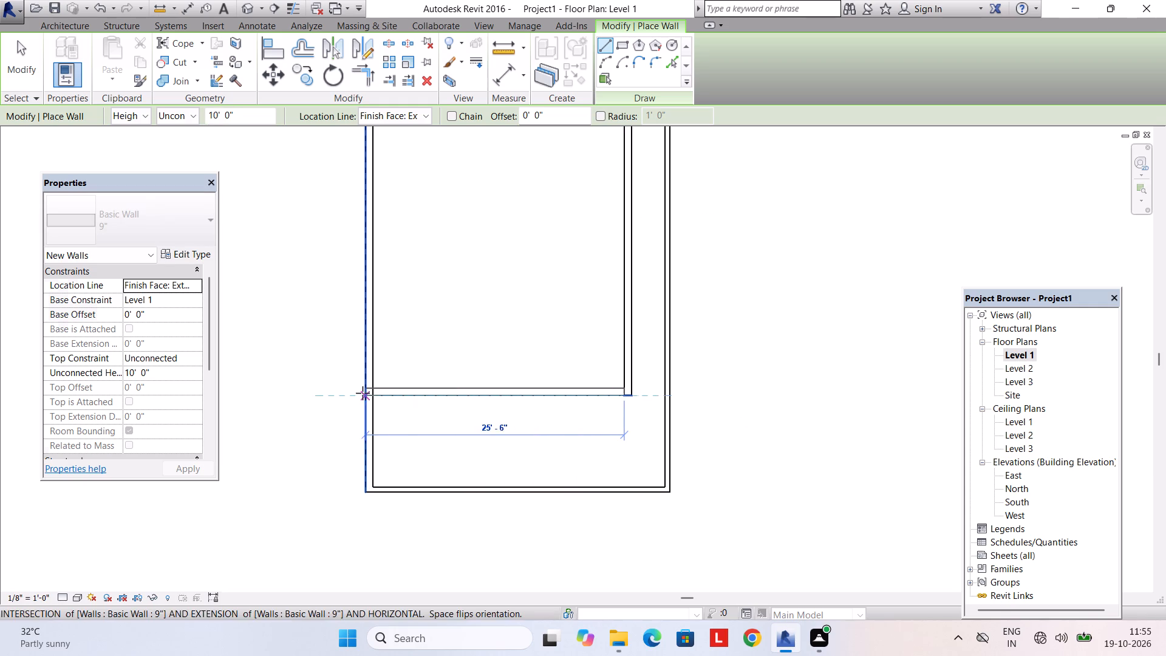
pyautogui.click(378, 393)
pyautogui.press('Escape')
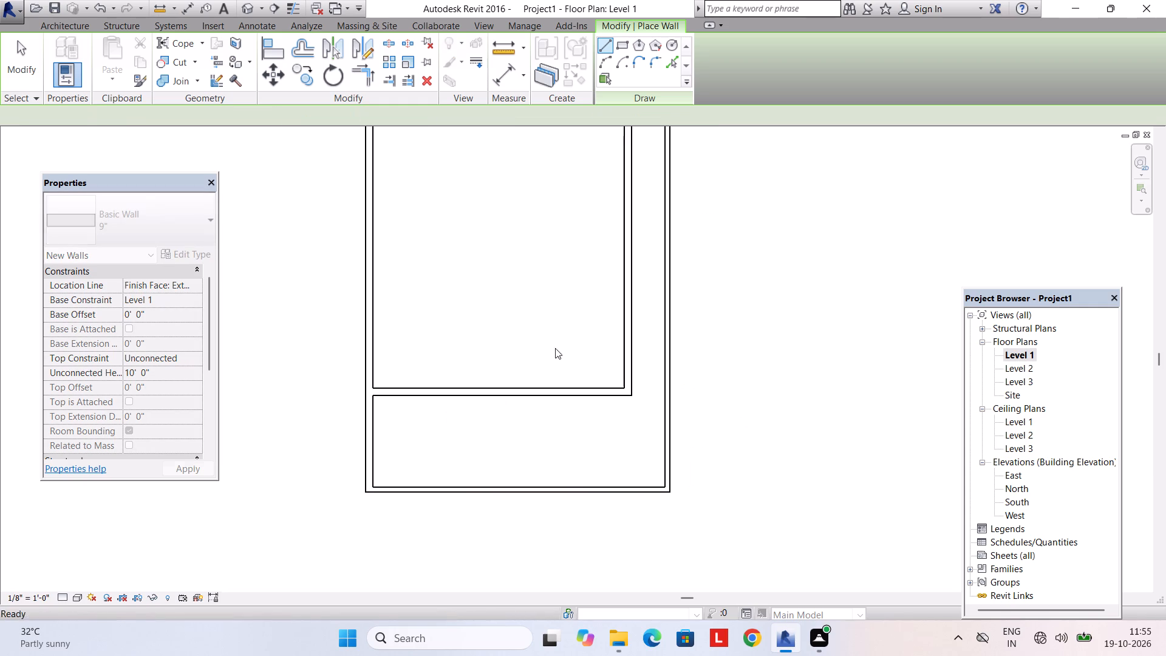
pyautogui.moveTo(555, 326); pyautogui.dragTo(517, 436, button='middle')
pyautogui.press('Escape')
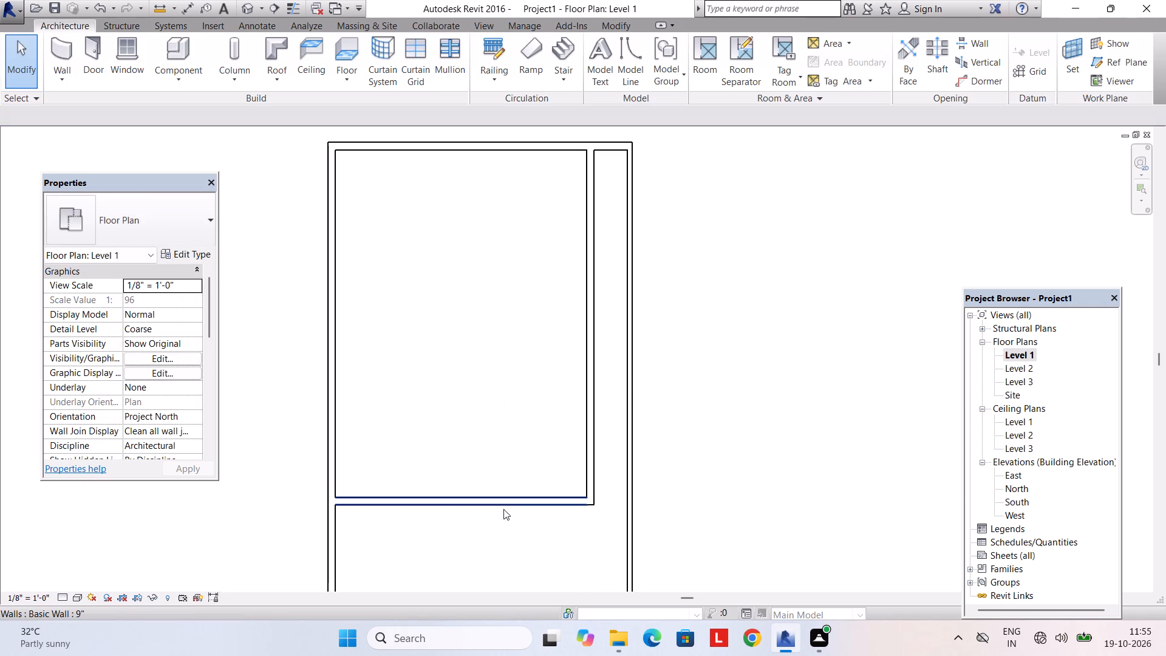
# Set the horizontal interior wall's distance to the north wall to 35', measured between their facing inner faces.
pyautogui.click(502, 508)
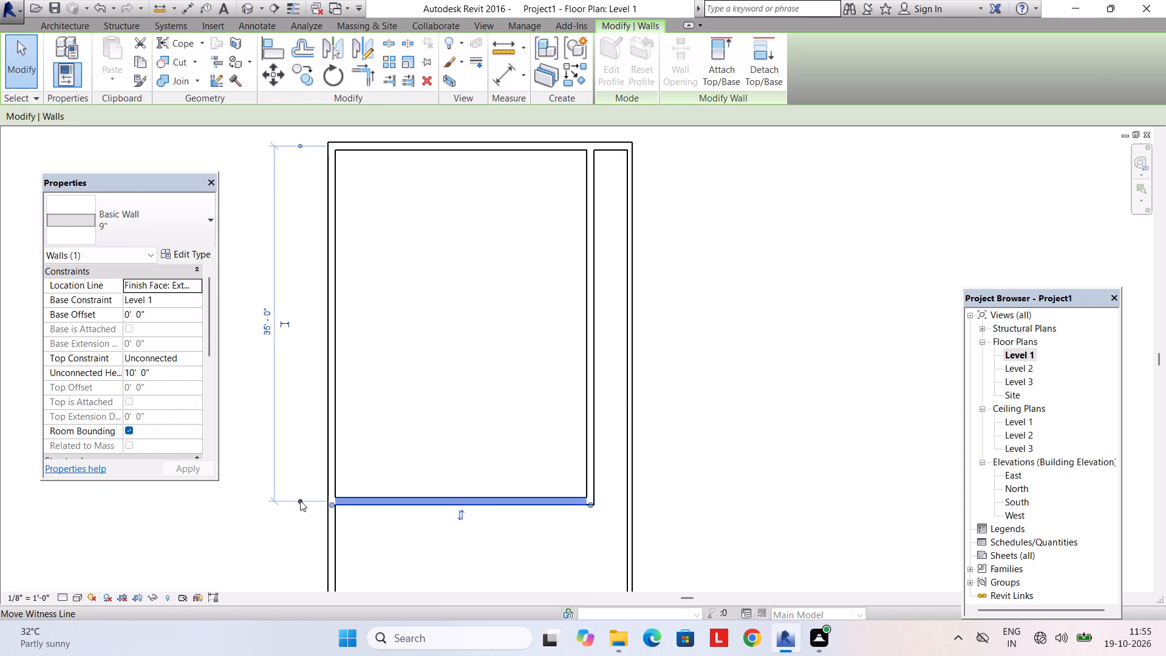
pyautogui.click(300, 501)
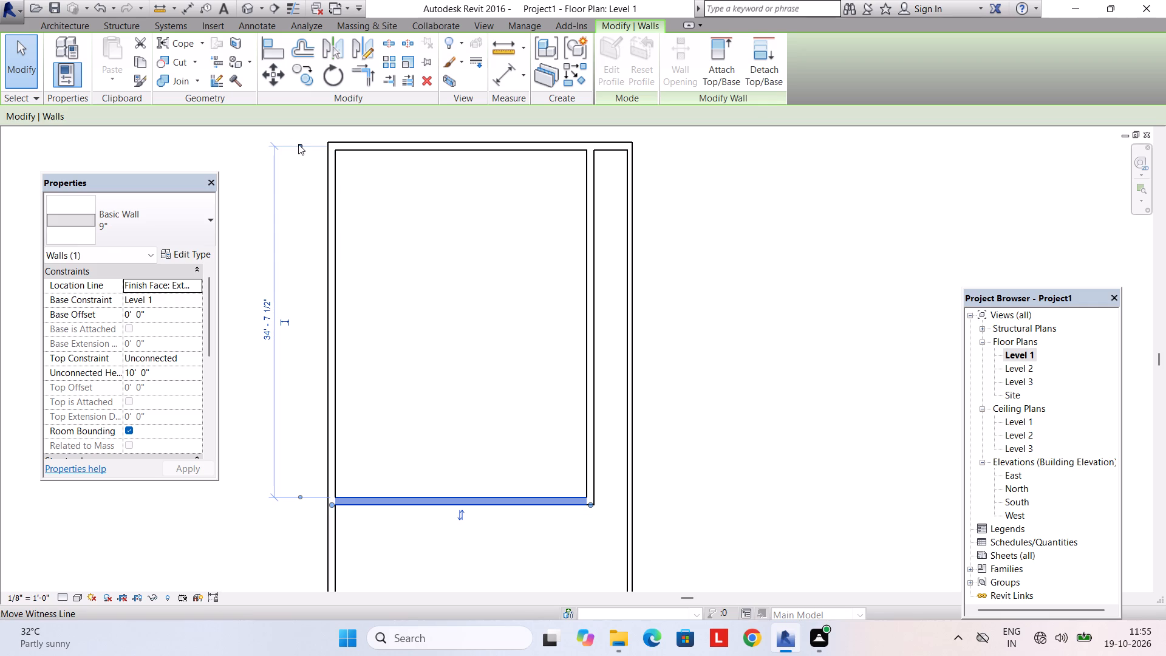
pyautogui.click(298, 144)
pyautogui.click(264, 328)
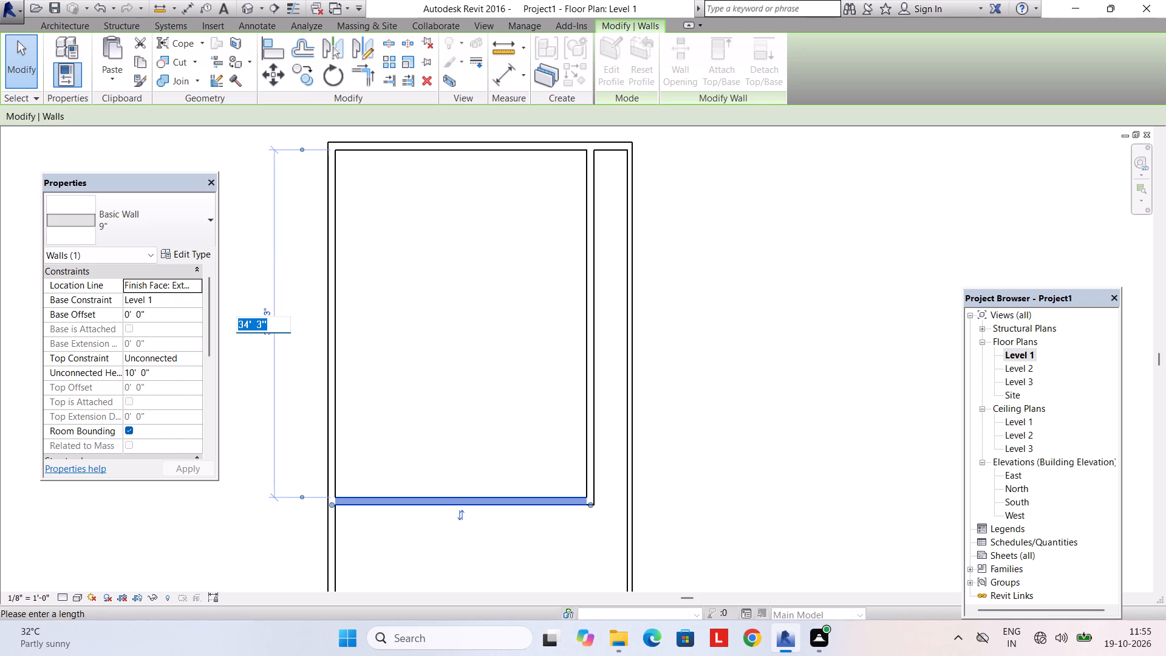
pyautogui.write("35'")
pyautogui.press('Return')
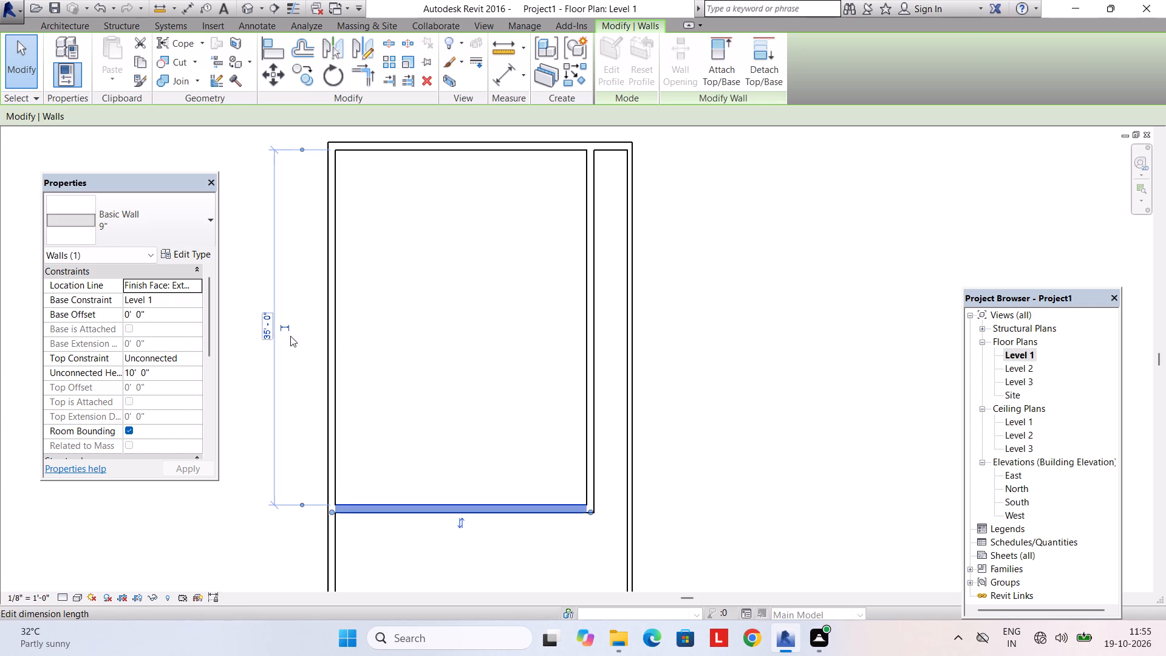
pyautogui.press('Escape')
# Set the east wall's clear distance to the vertical interior wall to 3.5', measured between their facing sides.
pyautogui.scroll(-3, 431, 437)
pyautogui.moveTo(431, 429); pyautogui.dragTo(433, 378, button='middle')
pyautogui.scroll(-1, 433, 378)
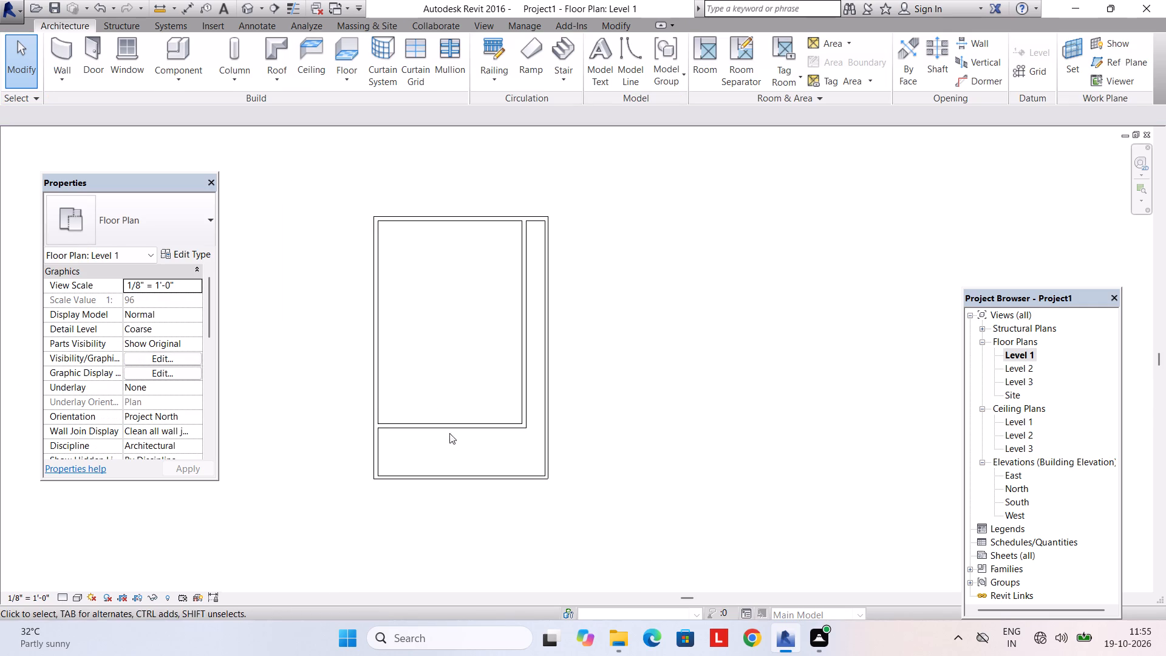
pyautogui.scroll(4, 463, 413)
pyautogui.click(472, 446)
pyautogui.moveTo(532, 323); pyautogui.dragTo(511, 442, button='middle')
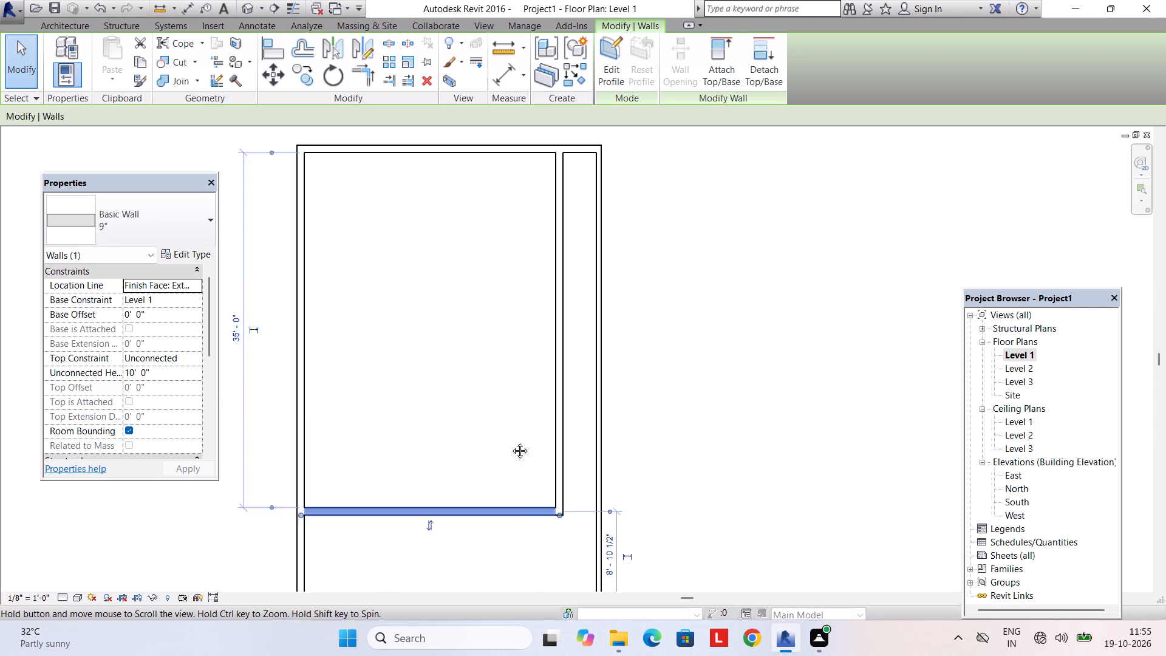
pyautogui.moveTo(511, 442); pyautogui.dragTo(493, 497, button='middle')
pyautogui.click(581, 342)
pyautogui.click(565, 352)
pyautogui.scroll(-4, 565, 352)
pyautogui.moveTo(535, 375); pyautogui.dragTo(534, 355, button='middle')
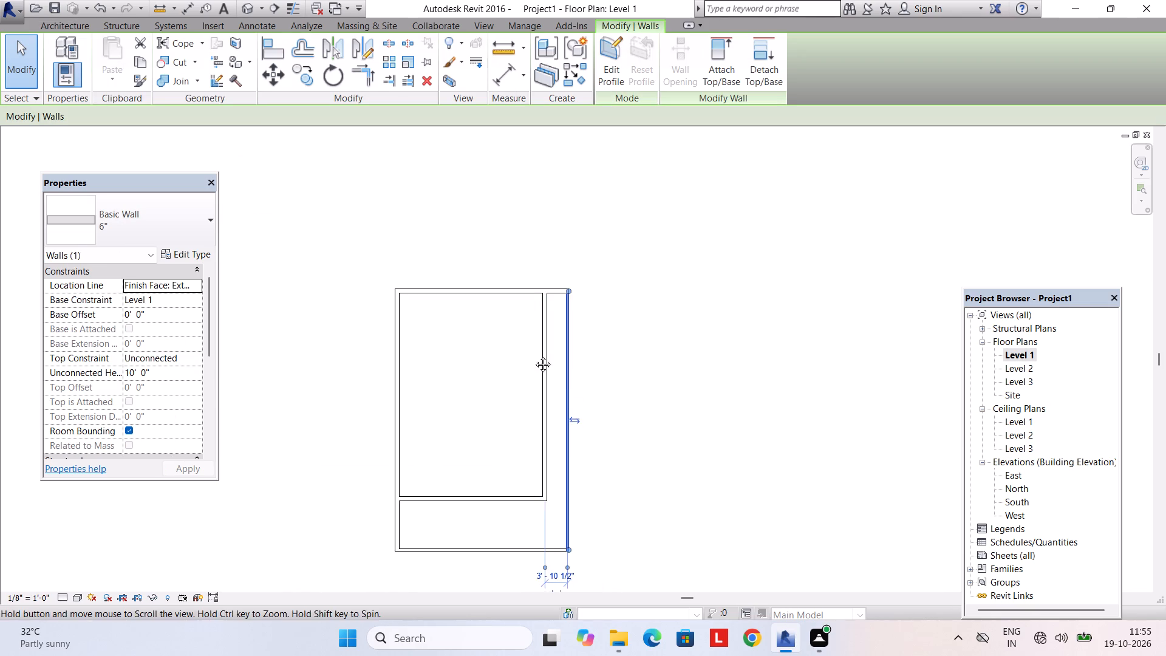
pyautogui.moveTo(534, 355); pyautogui.dragTo(531, 327, button='middle')
pyautogui.scroll(4, 540, 466)
pyautogui.moveTo(531, 464); pyautogui.dragTo(520, 334, button='middle')
pyautogui.scroll(2, 536, 408)
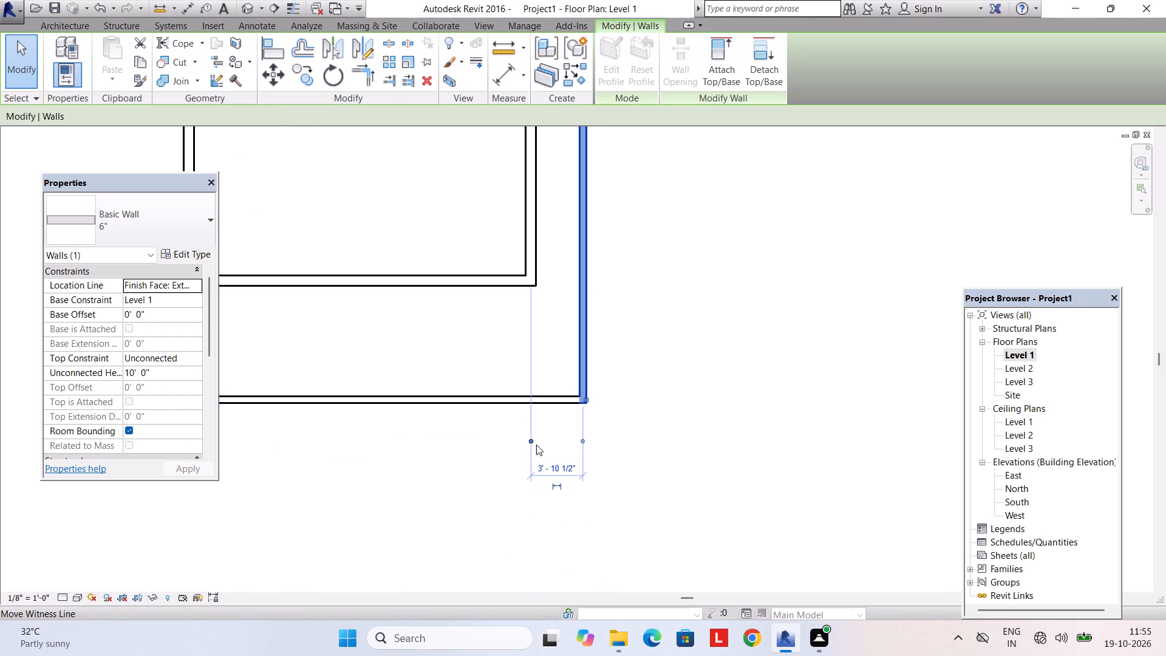
pyautogui.click(532, 445)
pyautogui.click(532, 445)
pyautogui.click(526, 444)
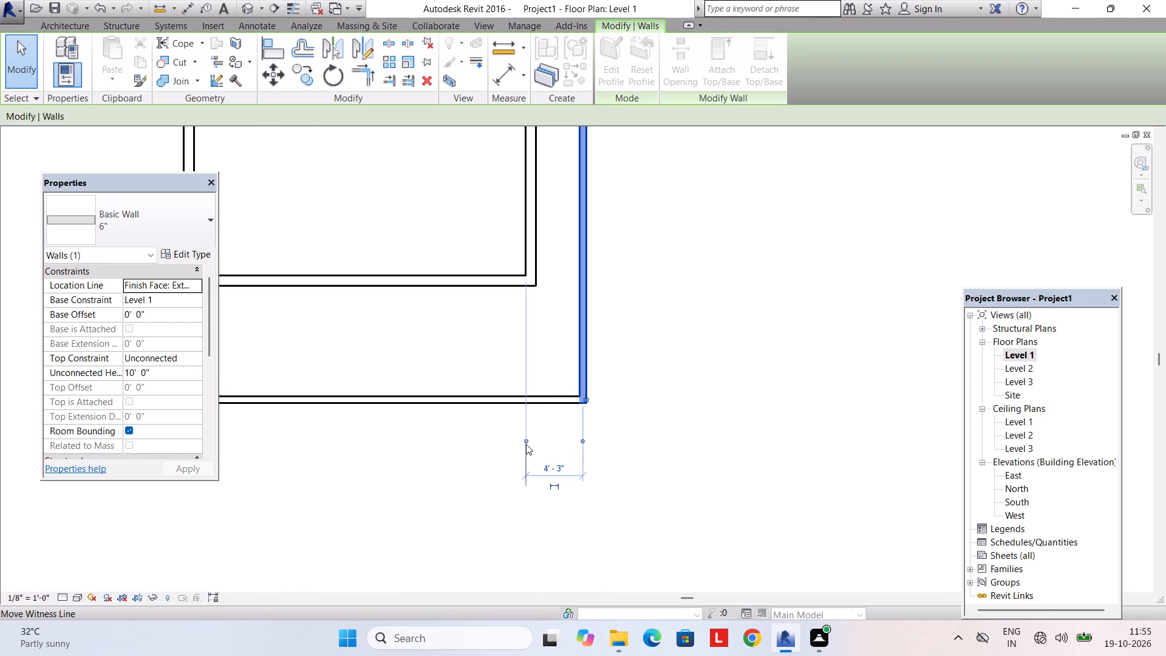
pyautogui.click(584, 442)
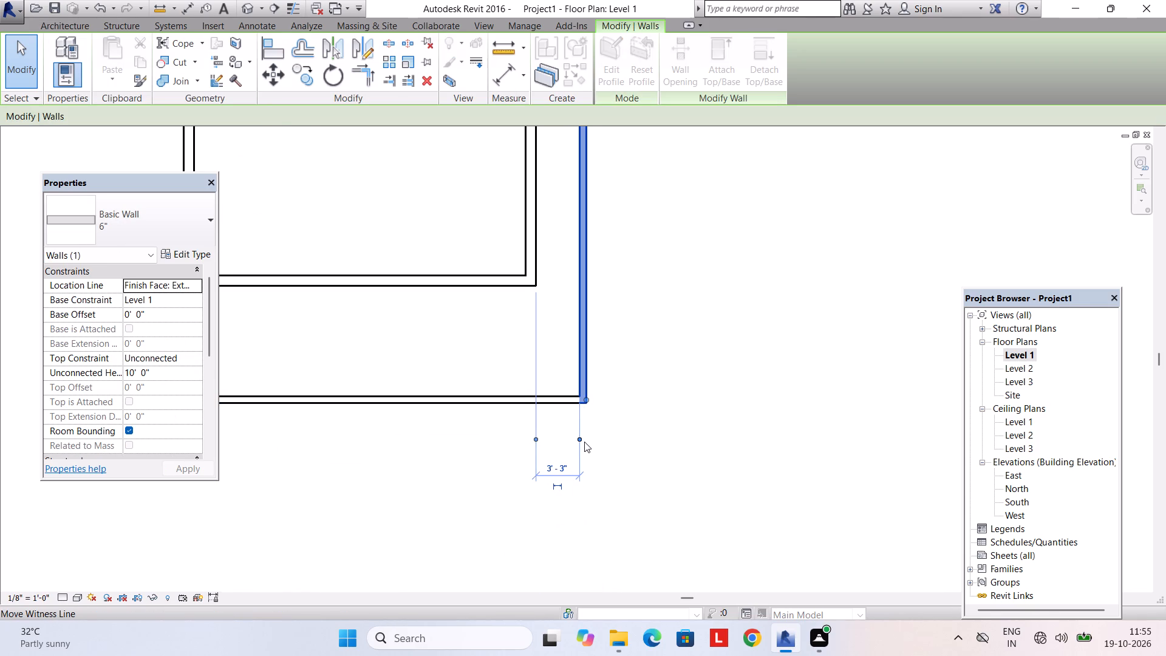
pyautogui.click(553, 462)
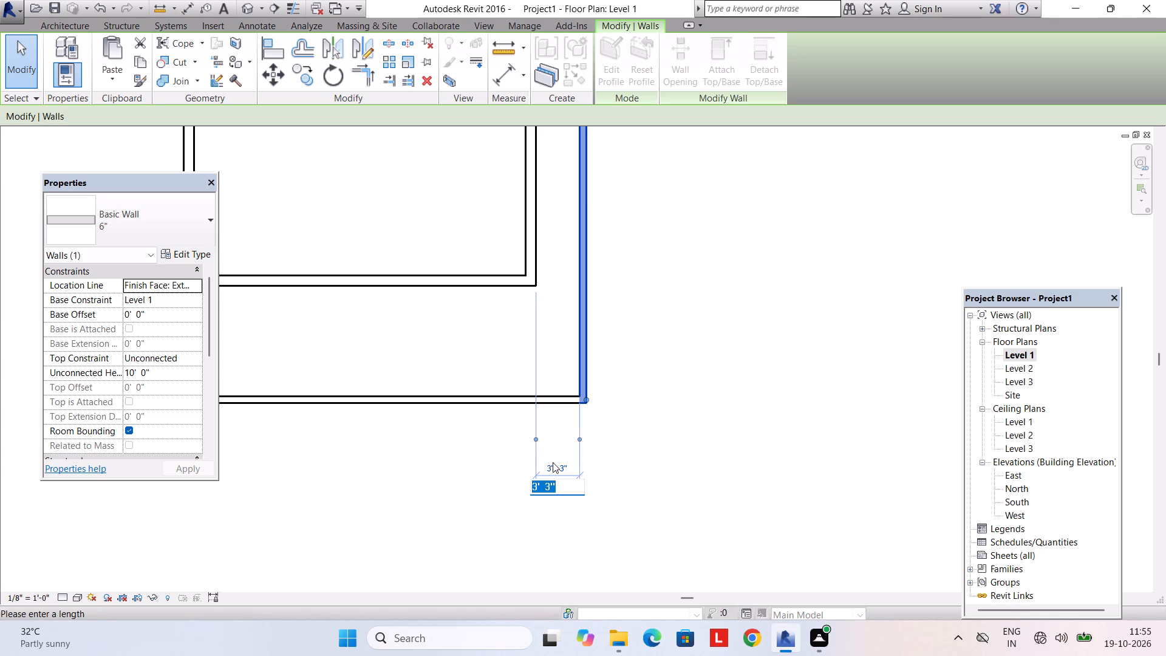
pyautogui.write("3.5'")
pyautogui.press('Return')
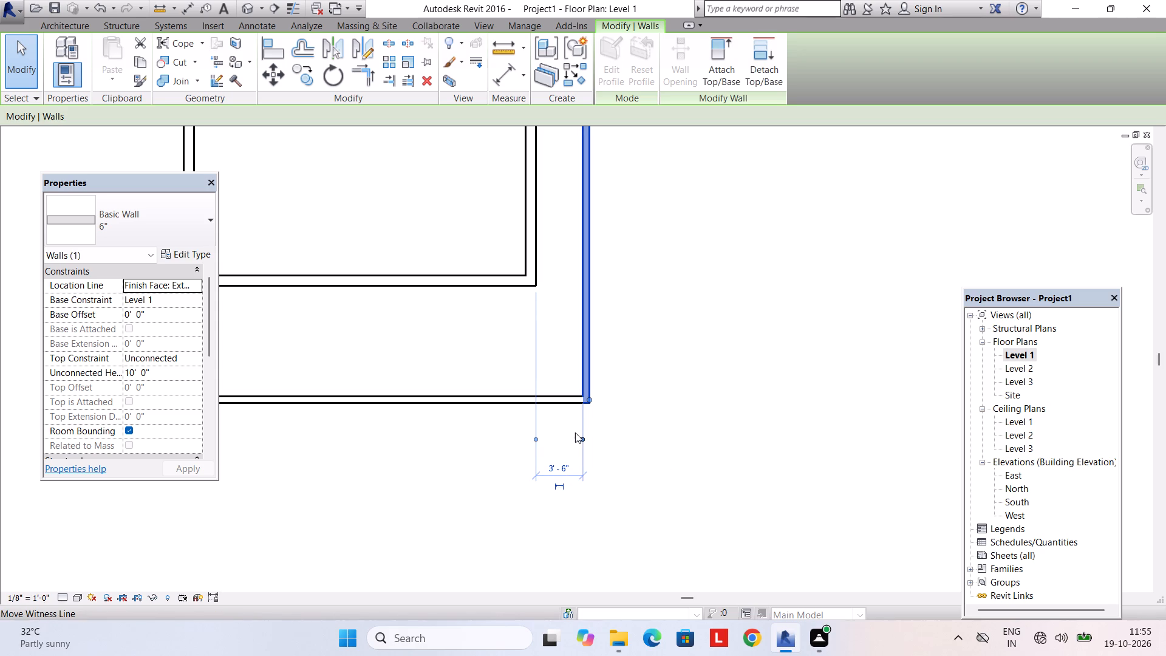
pyautogui.scroll(-3, 575, 431)
pyautogui.moveTo(541, 330); pyautogui.dragTo(502, 549, button='middle')
pyautogui.press('Escape')
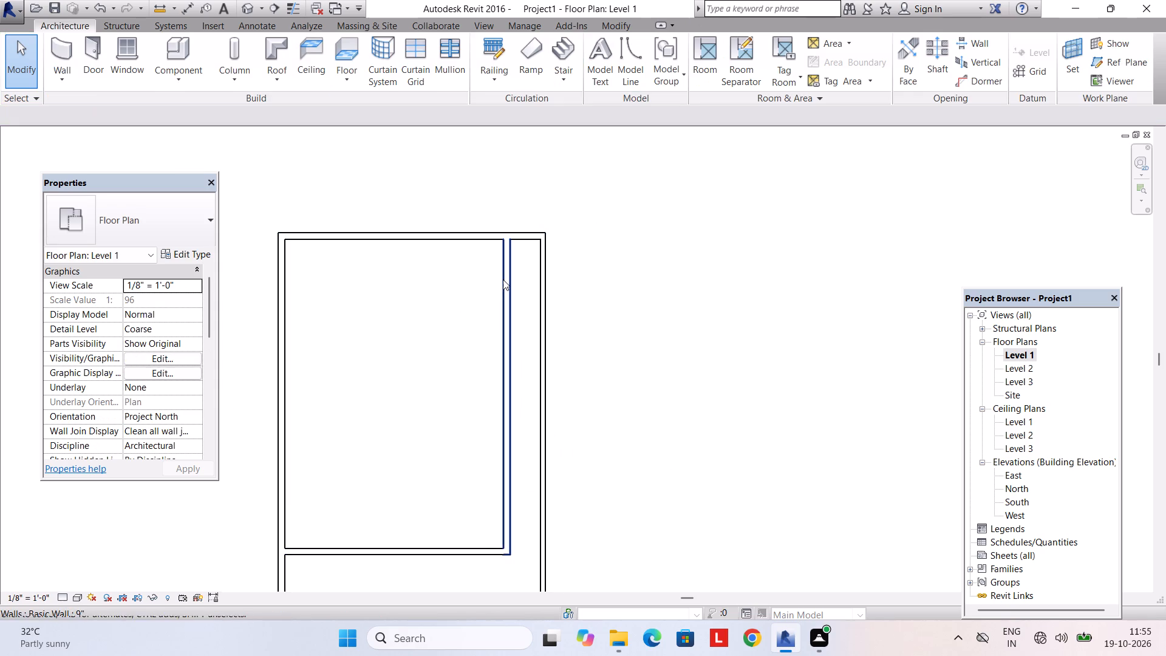
# Set the west wall's distance to the east wall to 30', measured between their outer faces.
pyautogui.click(280, 355)
pyautogui.moveTo(367, 290); pyautogui.dragTo(368, 345, button='middle')
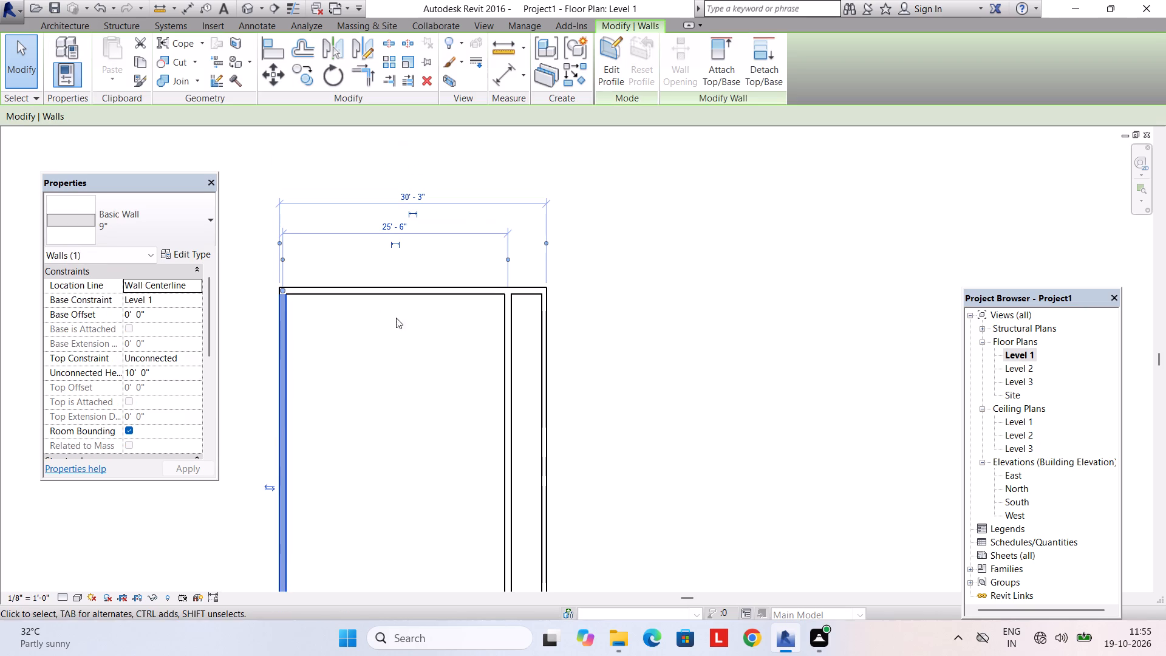
pyautogui.scroll(1, 527, 272)
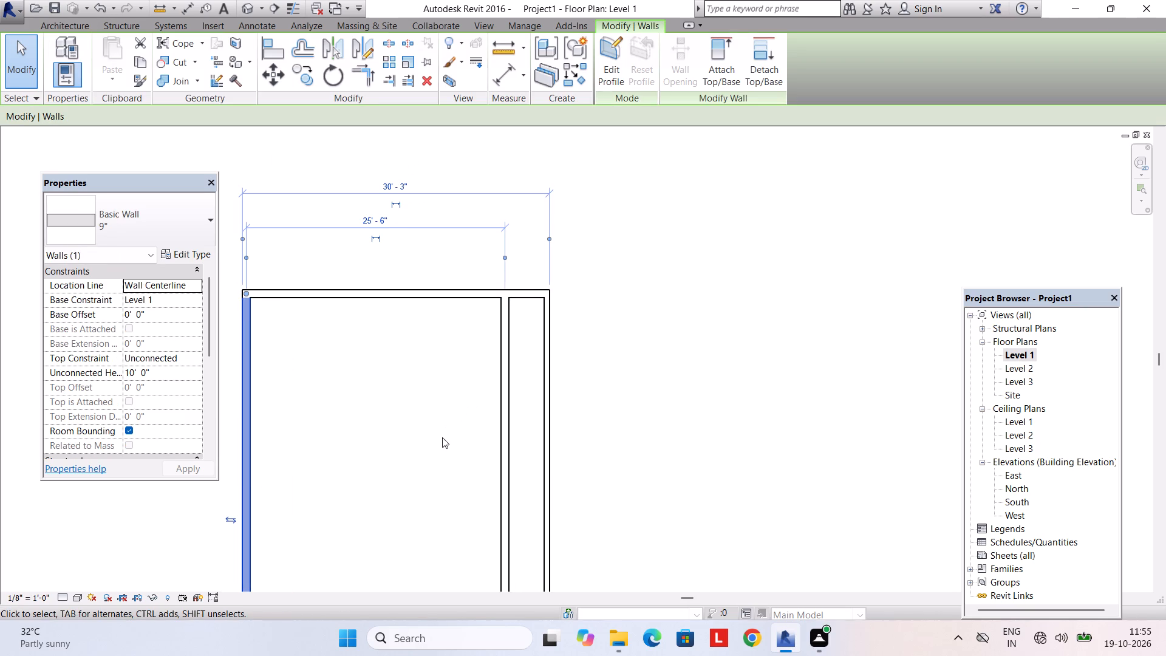
pyautogui.click(402, 177)
pyautogui.write("30'")
pyautogui.press('Return')
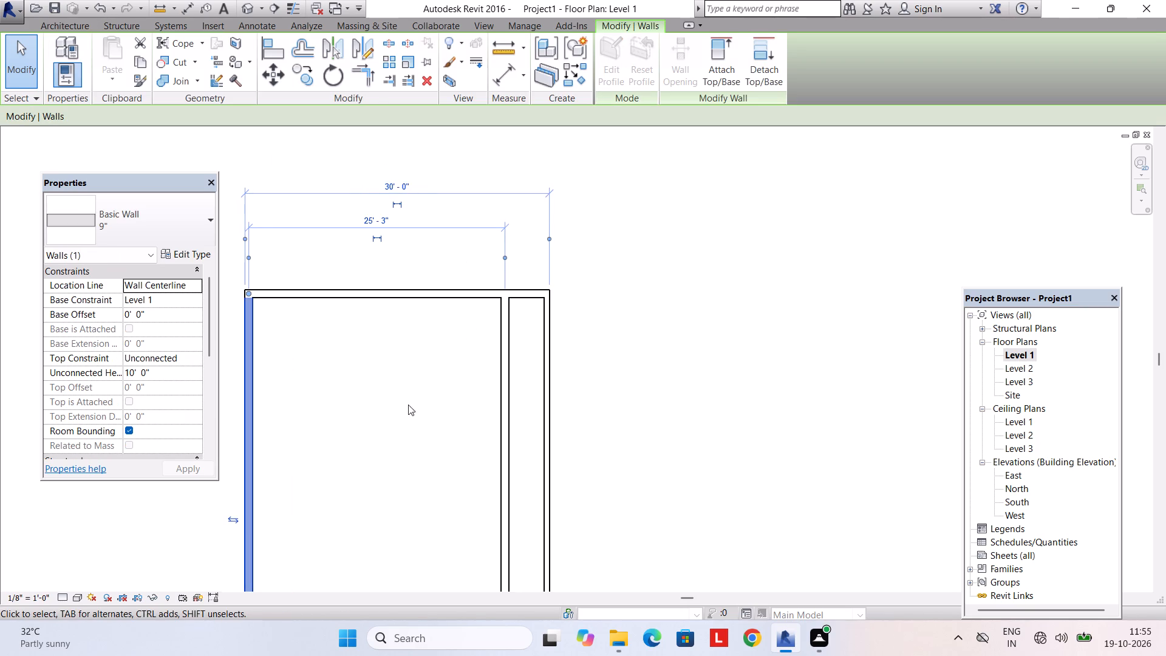
pyautogui.press('Escape')
# Measure the clear distance between the vertical interior wall's east face and the east wall's inner face.
pyautogui.moveTo(390, 442); pyautogui.dragTo(390, 434, button='middle')
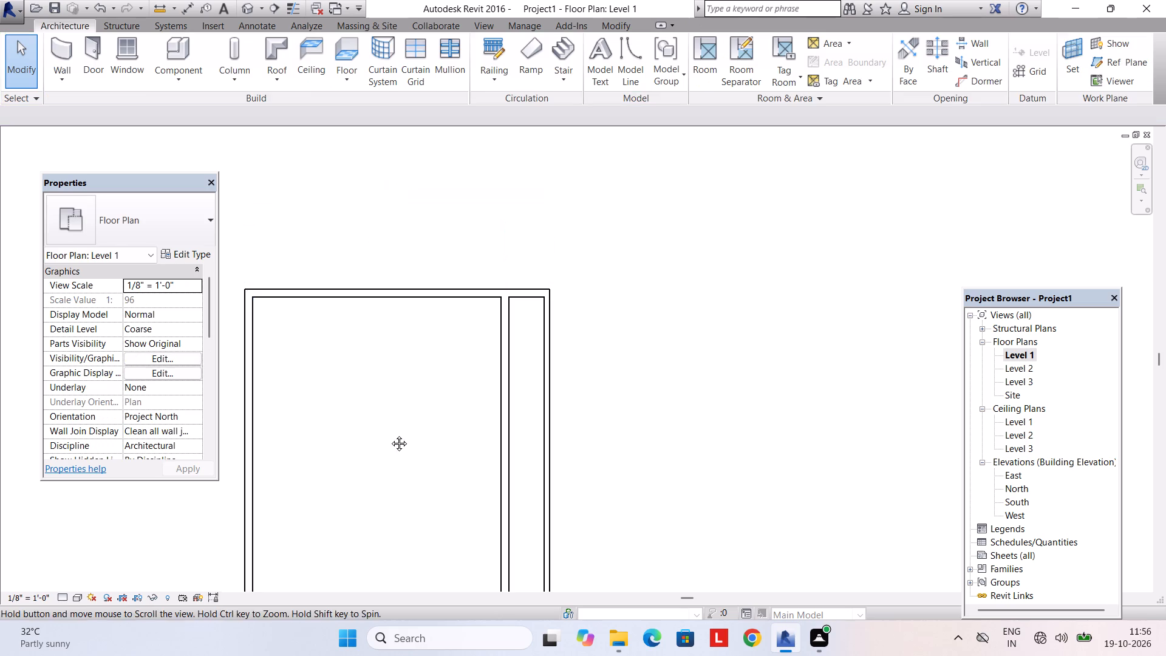
pyautogui.moveTo(390, 434); pyautogui.dragTo(394, 262, button='middle')
pyautogui.click(494, 256)
pyautogui.click(499, 255)
pyautogui.scroll(-3, 438, 252)
pyautogui.moveTo(438, 252); pyautogui.dragTo(431, 275, button='middle')
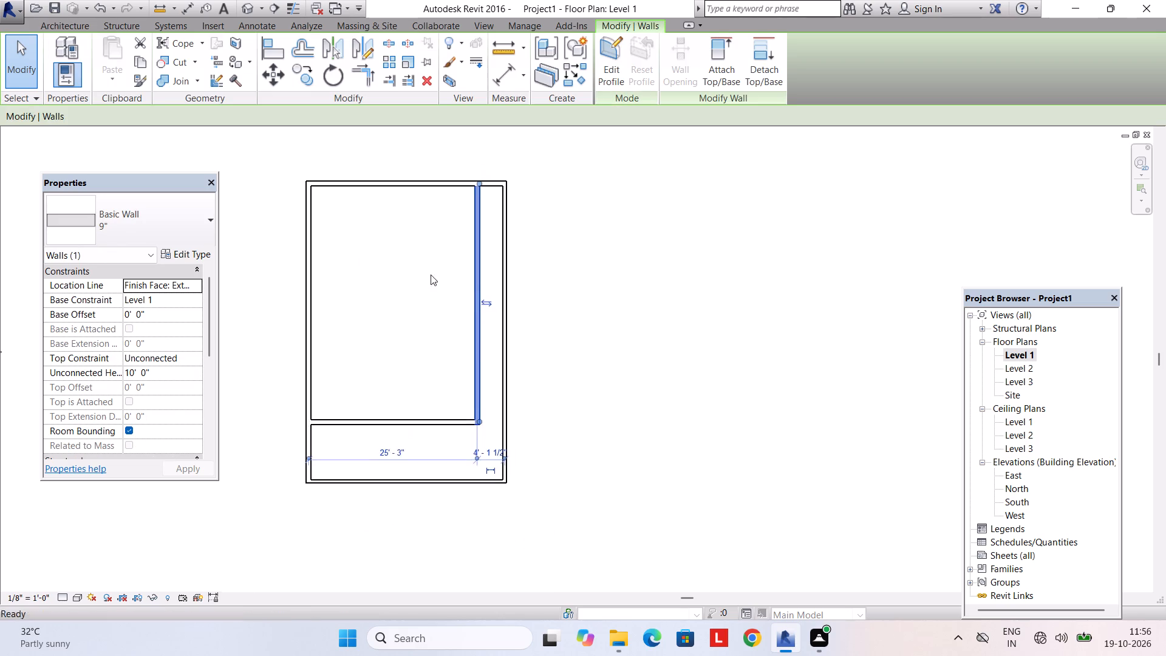
pyautogui.scroll(3, 435, 392)
pyautogui.moveTo(441, 431); pyautogui.dragTo(420, 340, button='middle')
pyautogui.scroll(4, 457, 390)
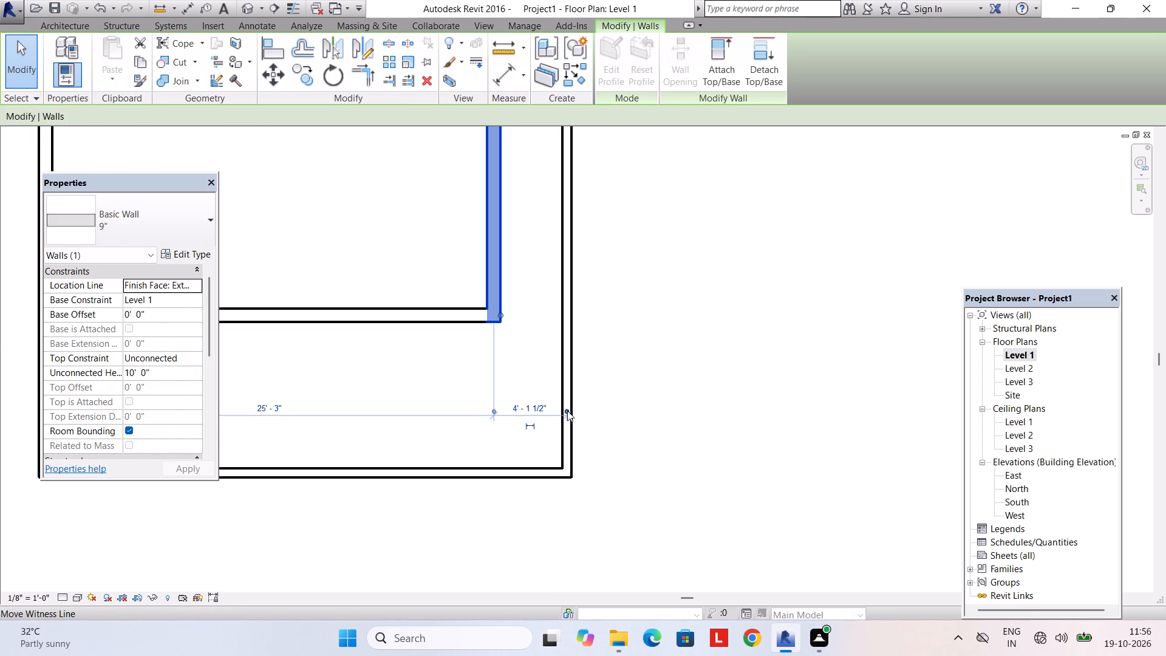
pyautogui.click(567, 409)
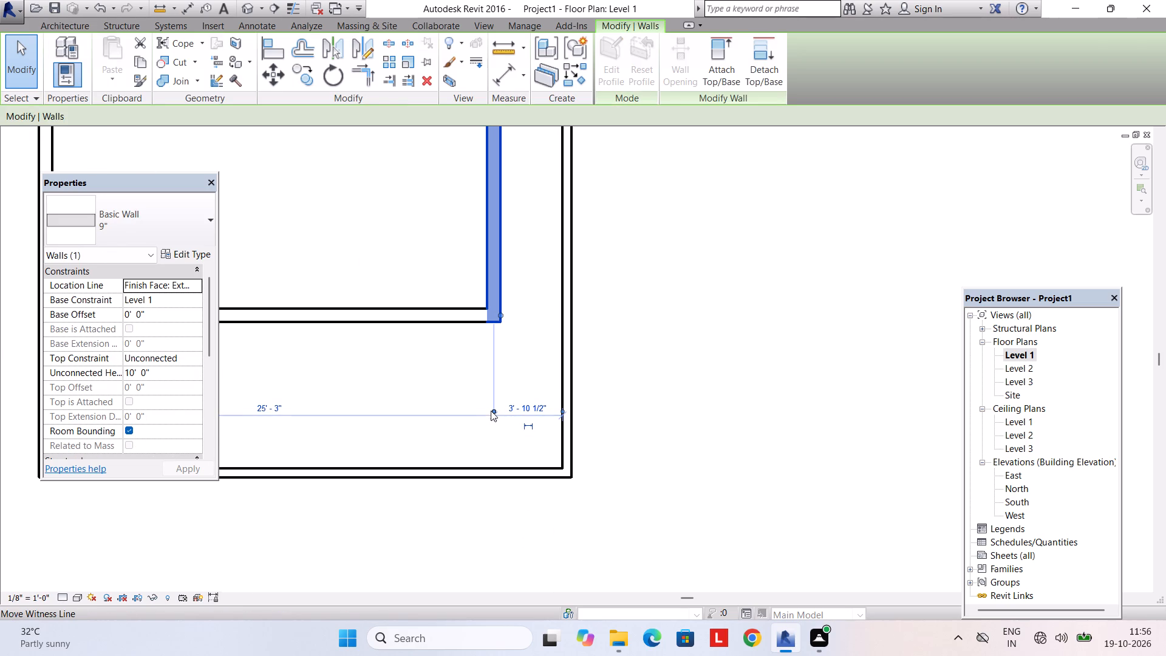
pyautogui.click(493, 409)
pyautogui.click(486, 411)
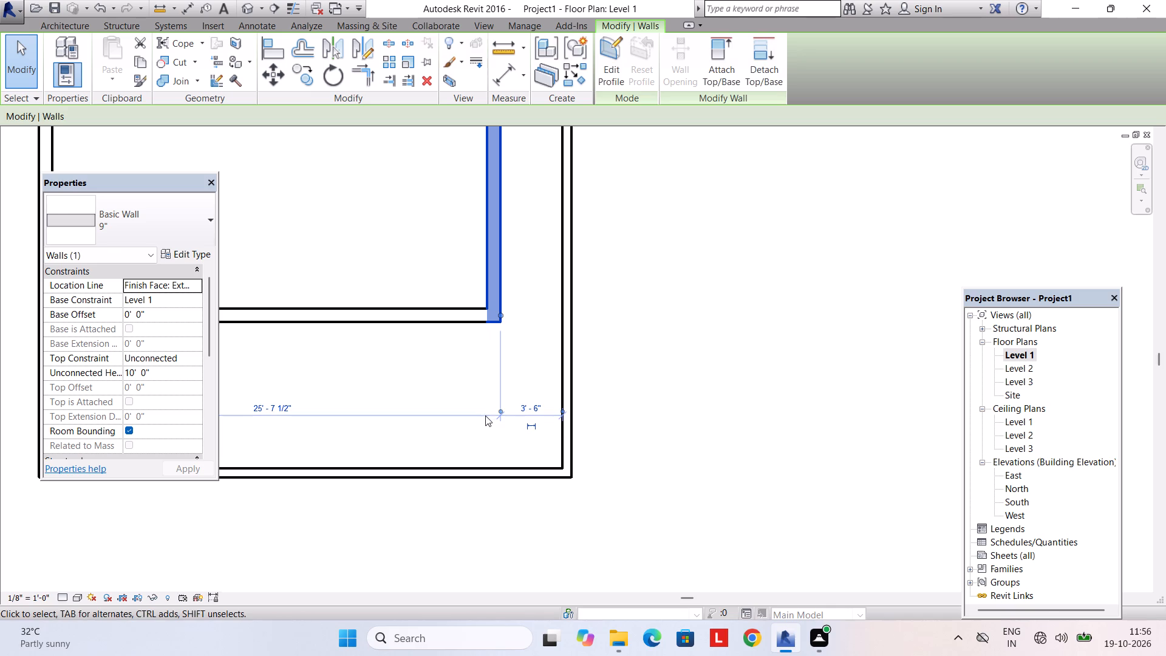
pyautogui.press('Escape')
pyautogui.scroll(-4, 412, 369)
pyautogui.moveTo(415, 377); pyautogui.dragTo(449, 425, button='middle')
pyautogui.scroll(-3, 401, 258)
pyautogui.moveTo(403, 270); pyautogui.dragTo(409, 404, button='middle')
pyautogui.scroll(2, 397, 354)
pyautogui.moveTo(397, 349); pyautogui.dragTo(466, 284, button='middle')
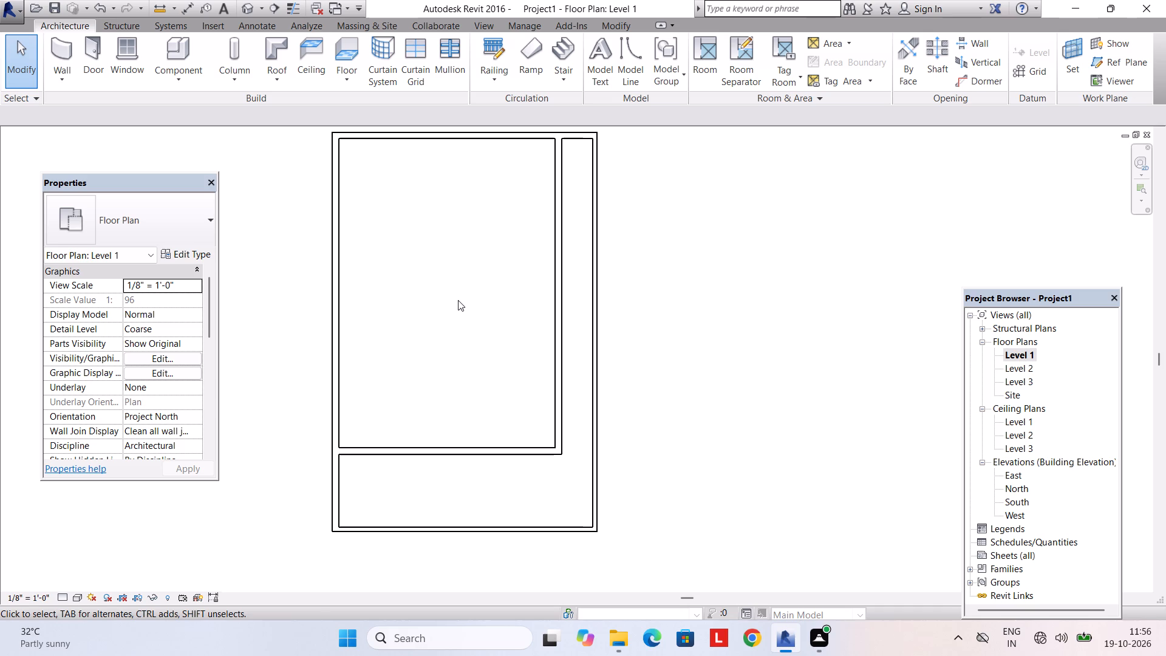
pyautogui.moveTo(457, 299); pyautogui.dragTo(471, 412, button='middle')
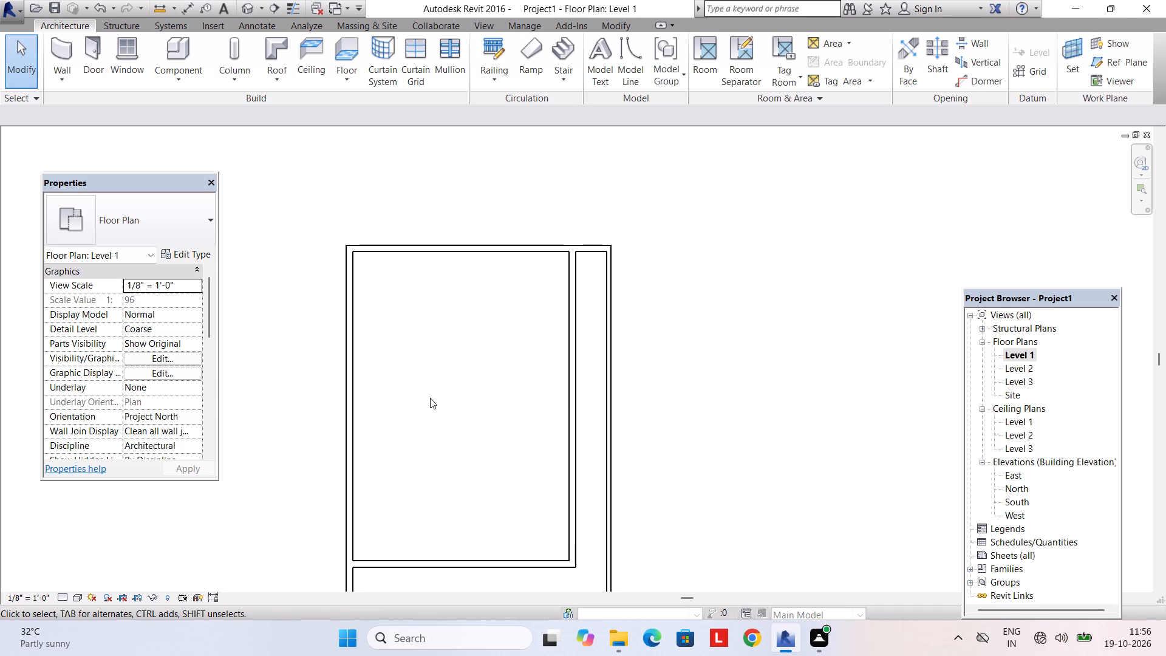
# Draw an 11' vertical wall of type 6" 2 south from the north wall, starting 13' west of the long vertical interior wall.
pyautogui.moveTo(430, 398); pyautogui.dragTo(446, 442, button='middle')
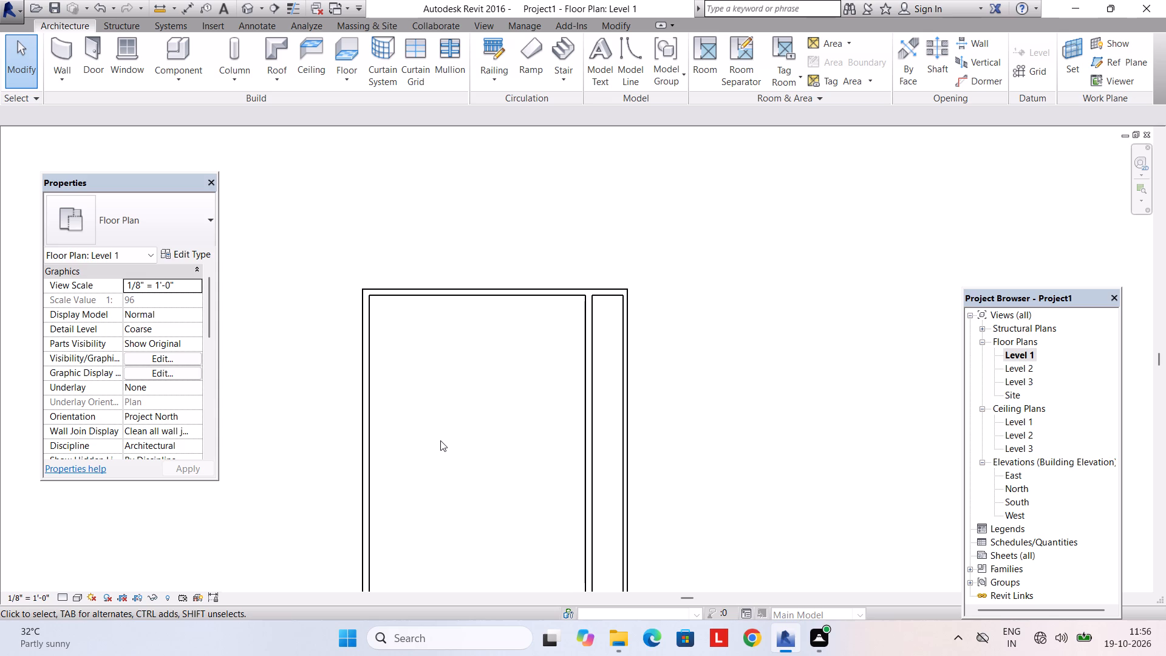
pyautogui.click(69, 59)
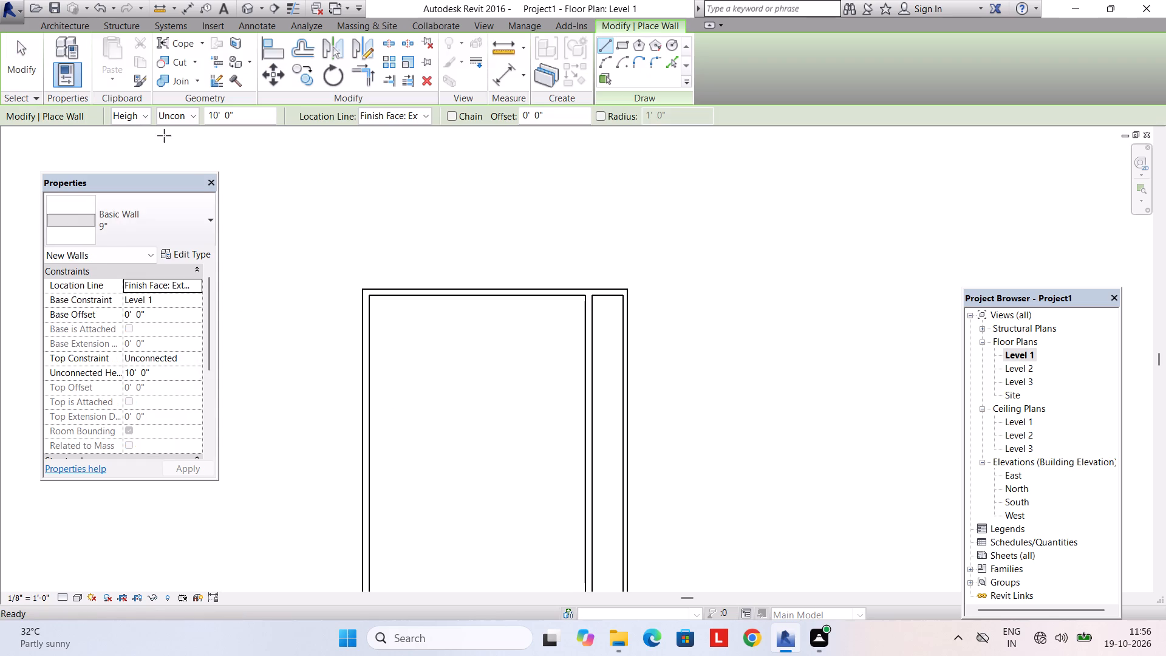
pyautogui.click(196, 257)
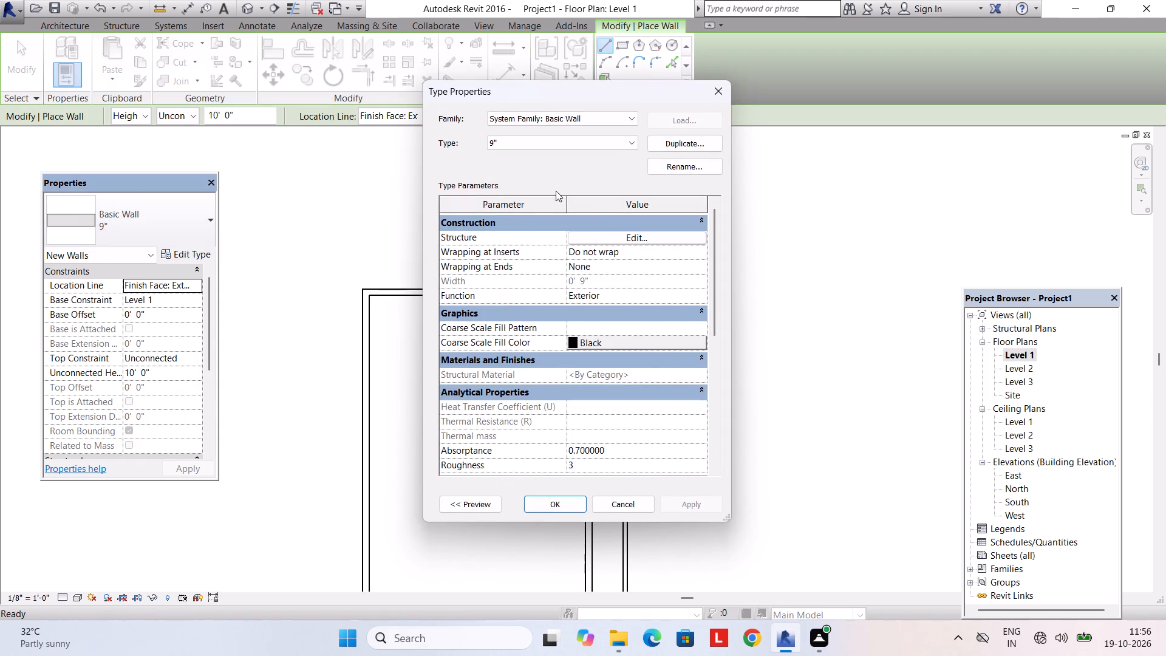
pyautogui.click(727, 89)
pyautogui.click(180, 225)
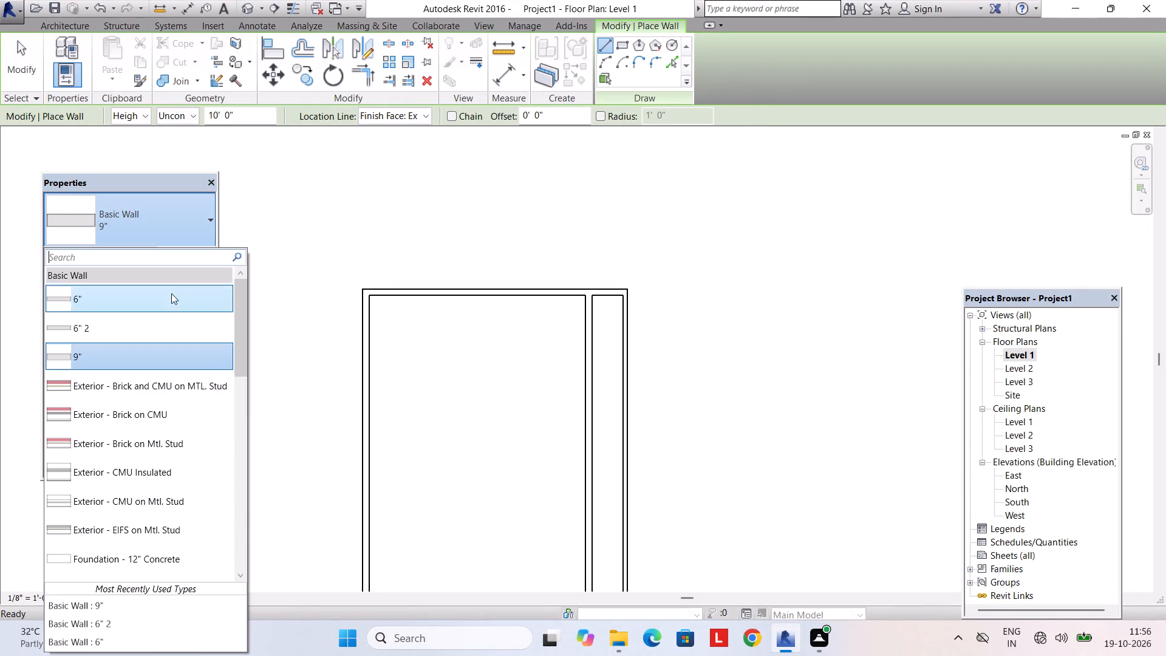
pyautogui.click(168, 295)
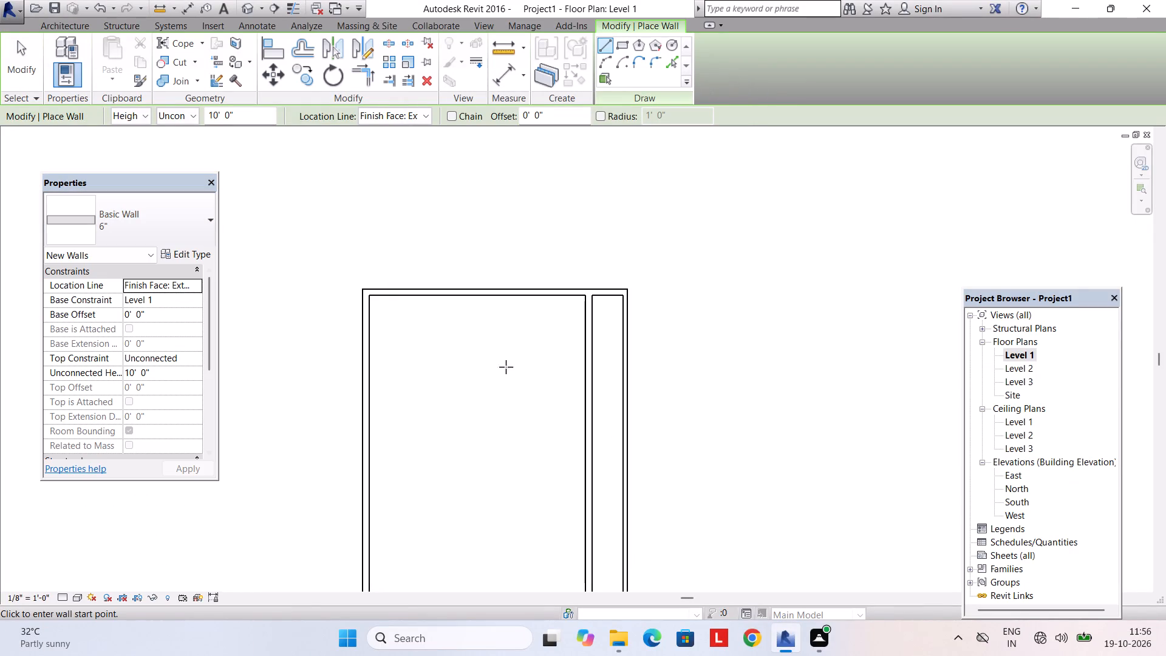
pyautogui.click(97, 213)
pyautogui.click(132, 332)
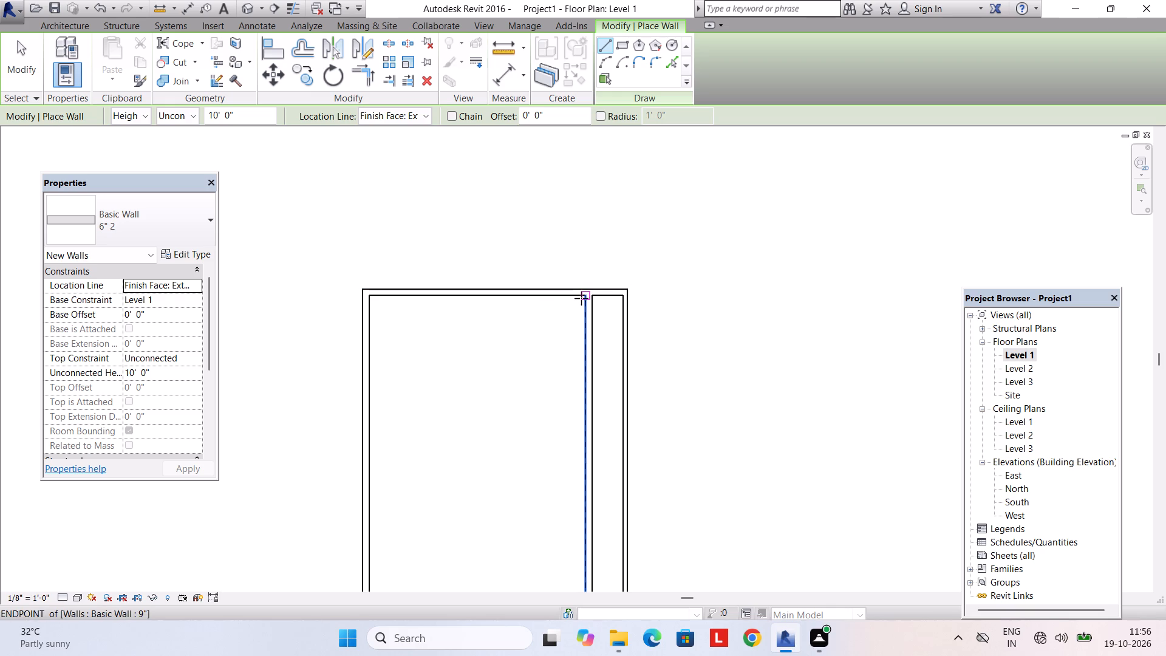
pyautogui.write("13'")
pyautogui.press('Return')
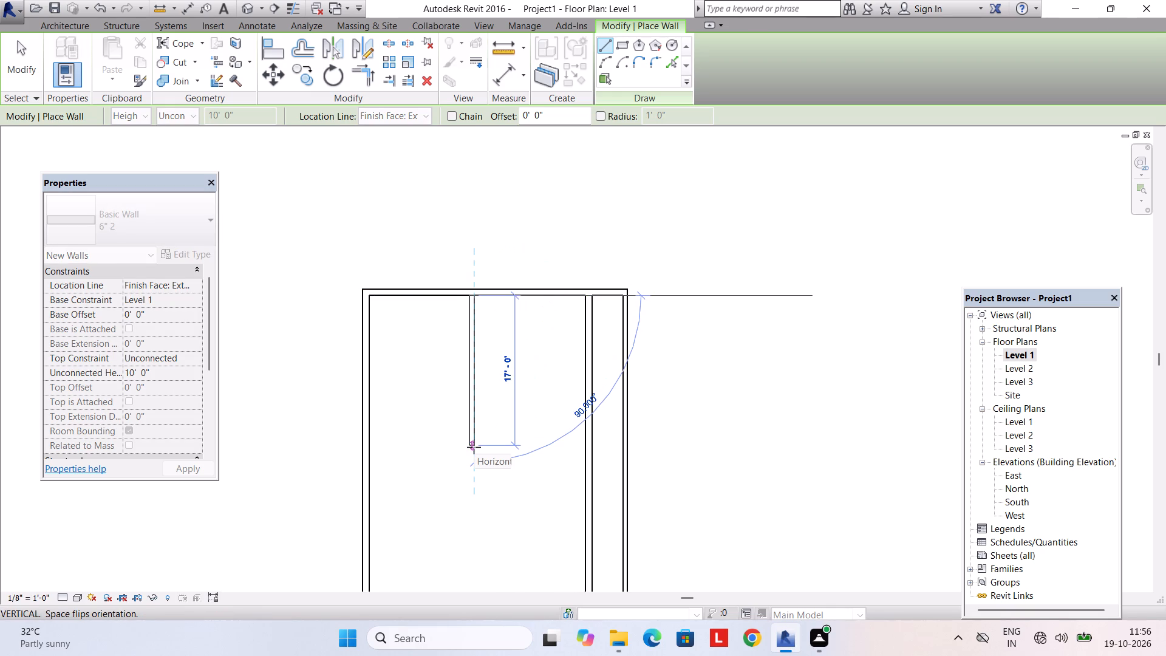
pyautogui.write("11'")
pyautogui.press('Return')
pyautogui.scroll(2, 468, 447)
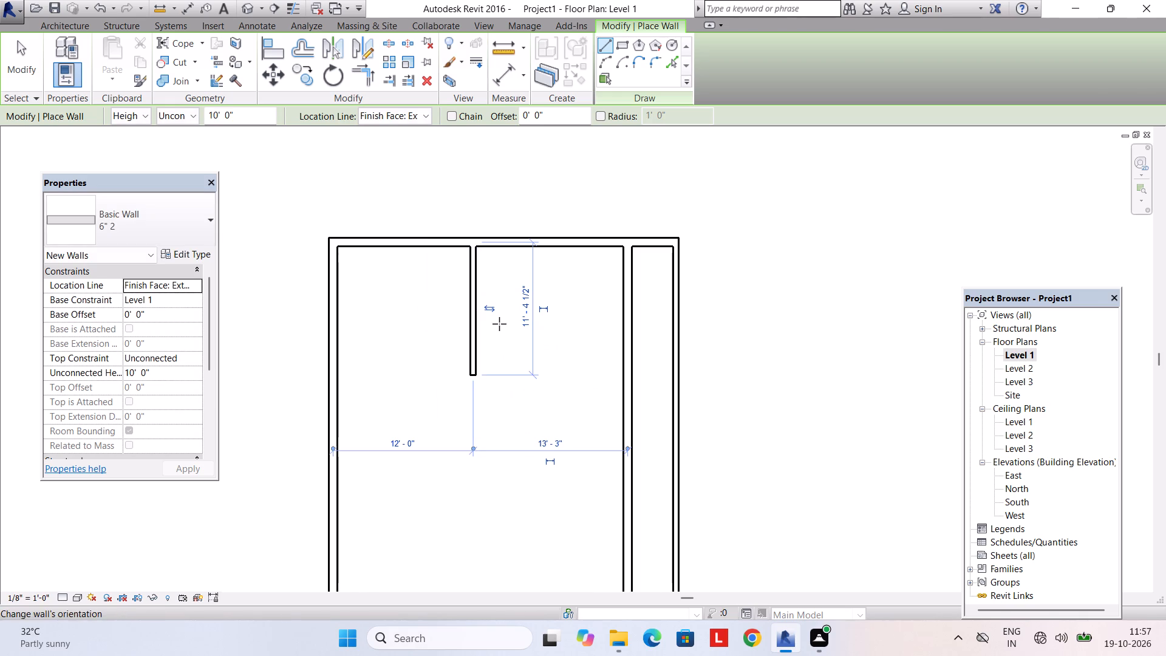
pyautogui.press('Escape')
pyautogui.press('Escape')
pyautogui.press('Escape')
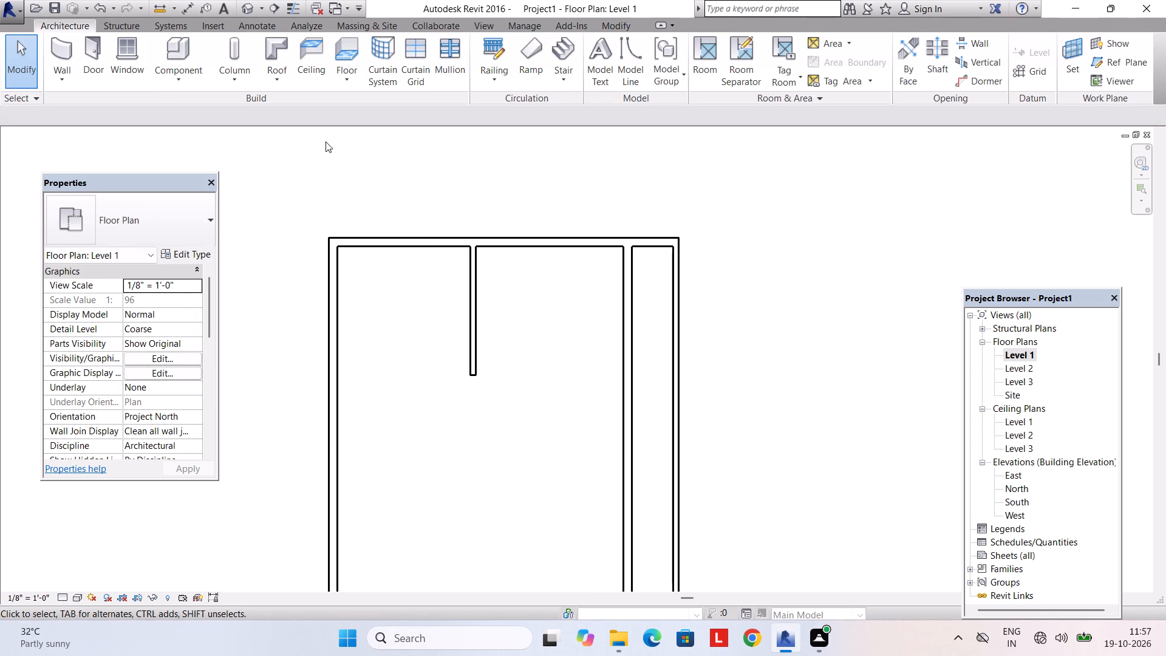
pyautogui.press('Escape')
# Draw a horizontal 6" 2 wall, located by Finish Face: Interior, from the short vertical wall's south end to the long vertical interior wall.
pyautogui.click(72, 58)
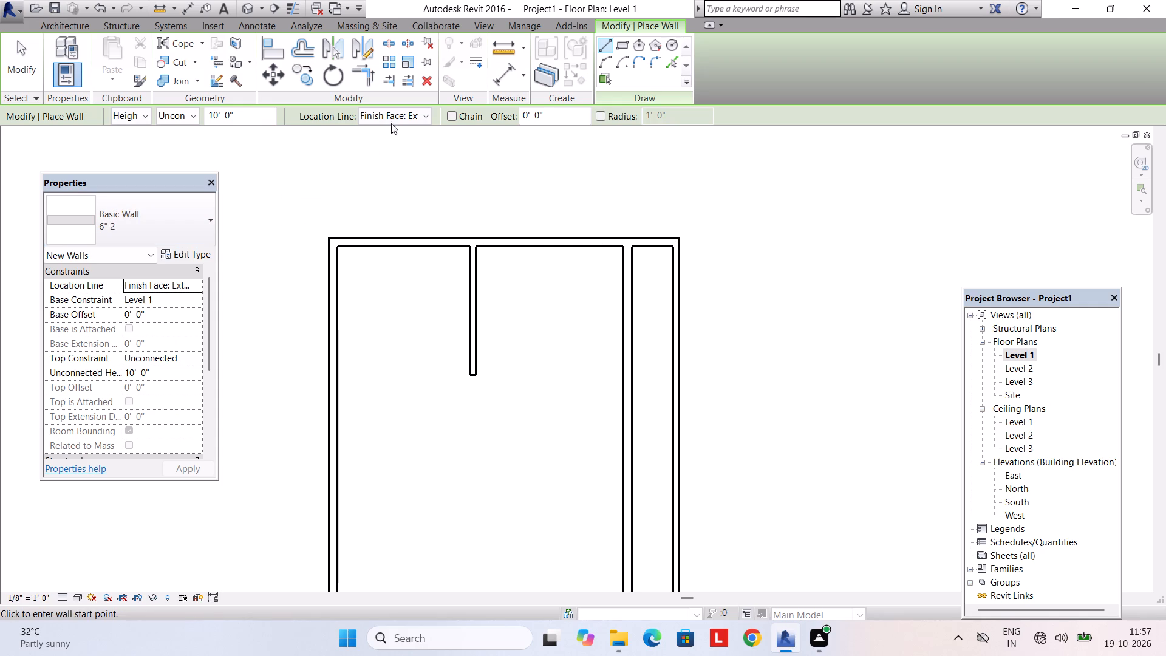
pyautogui.click(378, 120)
pyautogui.click(400, 171)
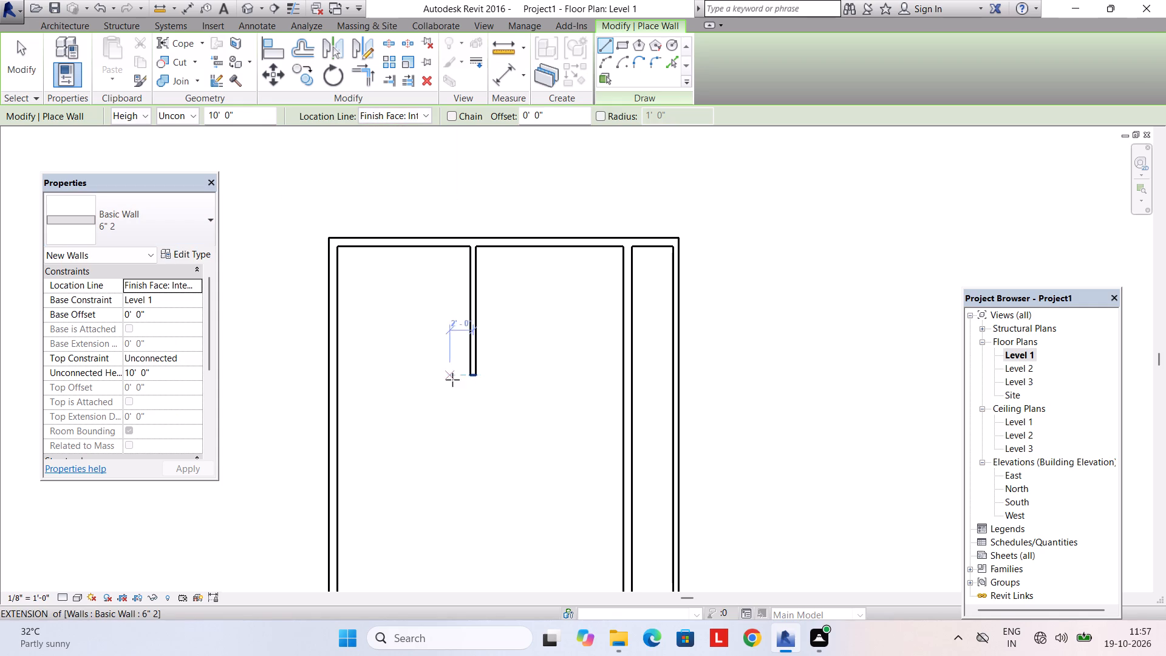
pyautogui.click(479, 375)
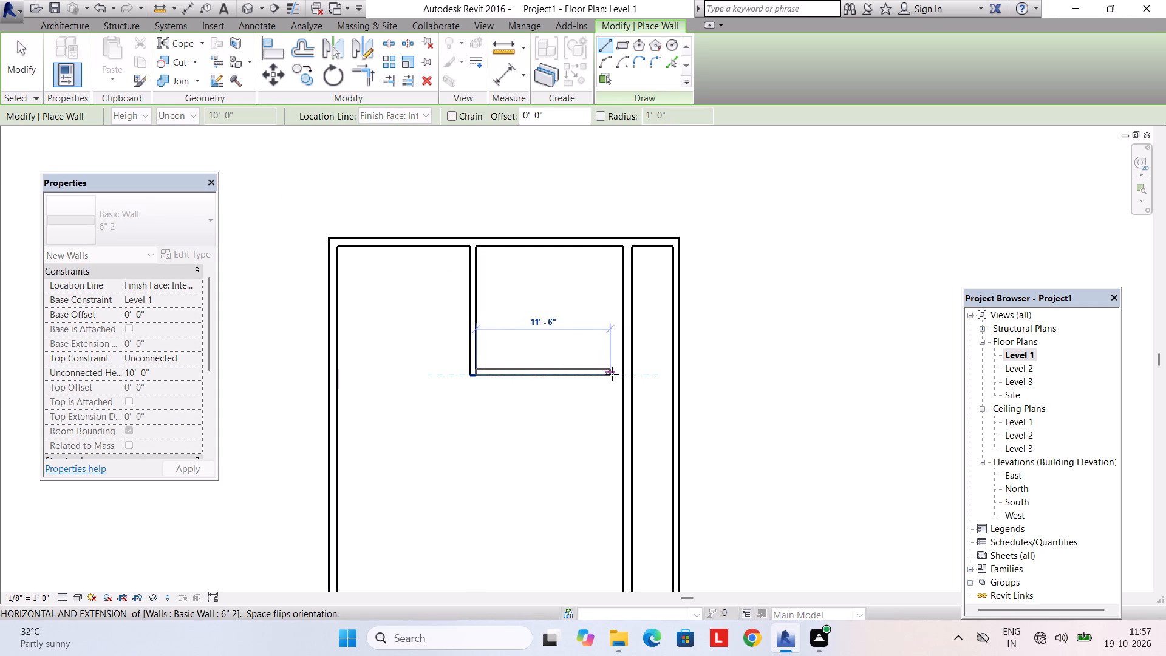
pyautogui.click(626, 378)
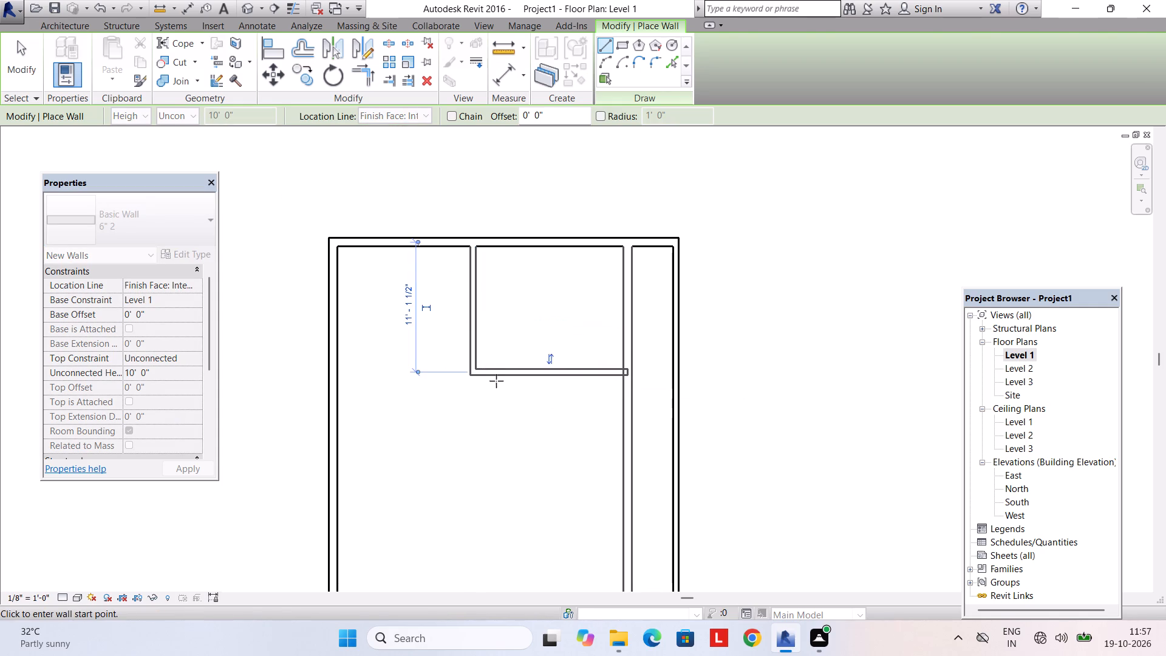
pyautogui.press('Escape')
pyautogui.press('Escape')
# Measure the distance from the north wall's inner face to the south face of the new horizontal 6" wall.
pyautogui.click(517, 247)
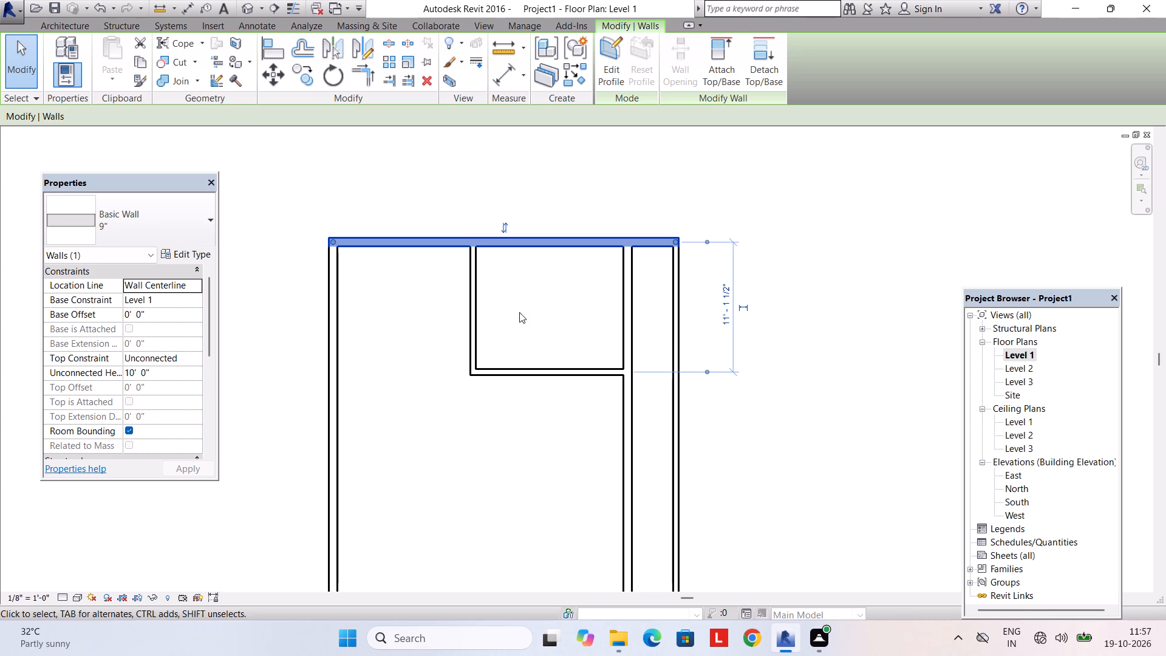
pyautogui.scroll(1, 716, 364)
pyautogui.click(702, 374)
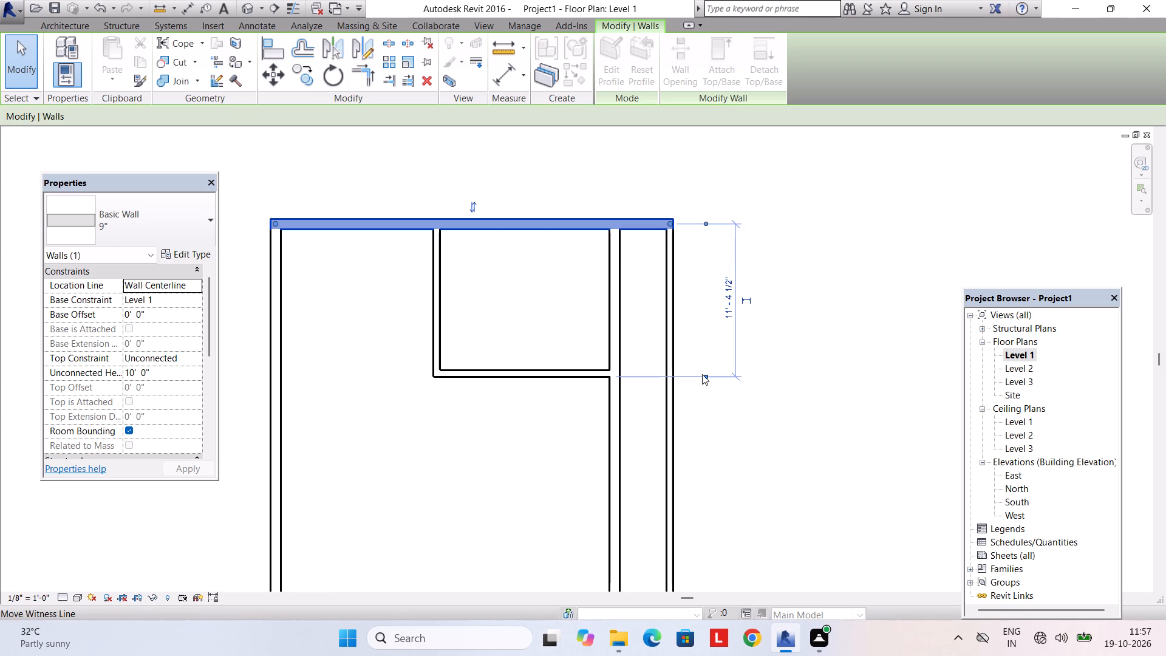
pyautogui.click(705, 220)
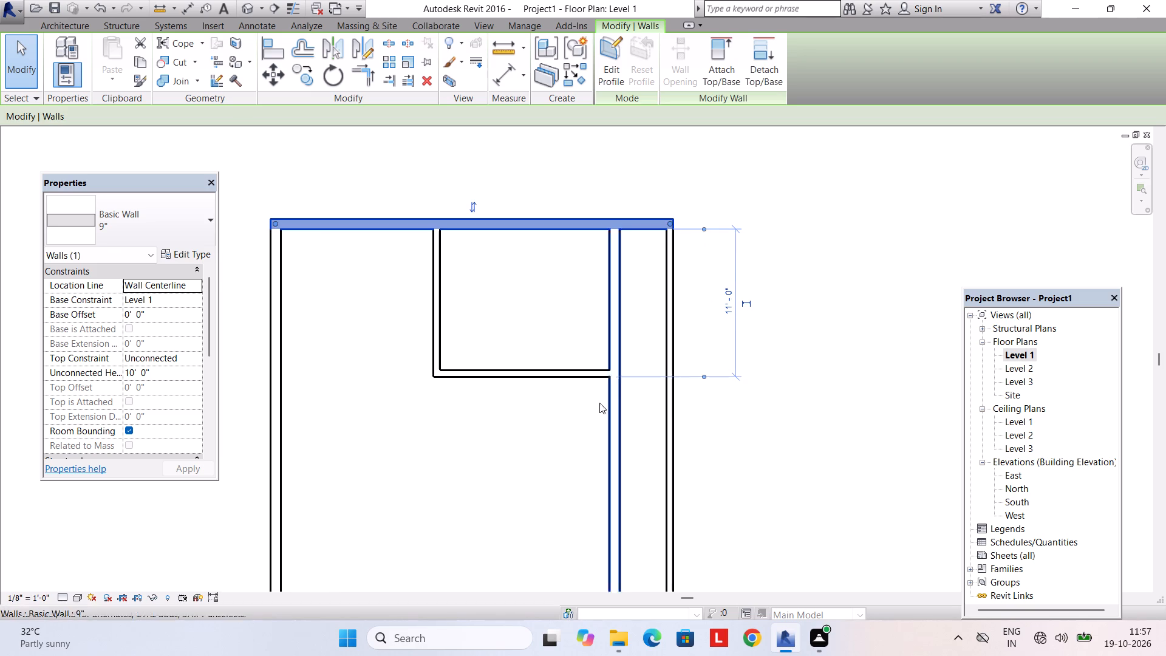
# Set the short vertical 6" wall's distance to the long vertical interior wall to 13', measured between their west faces.
pyautogui.click(525, 380)
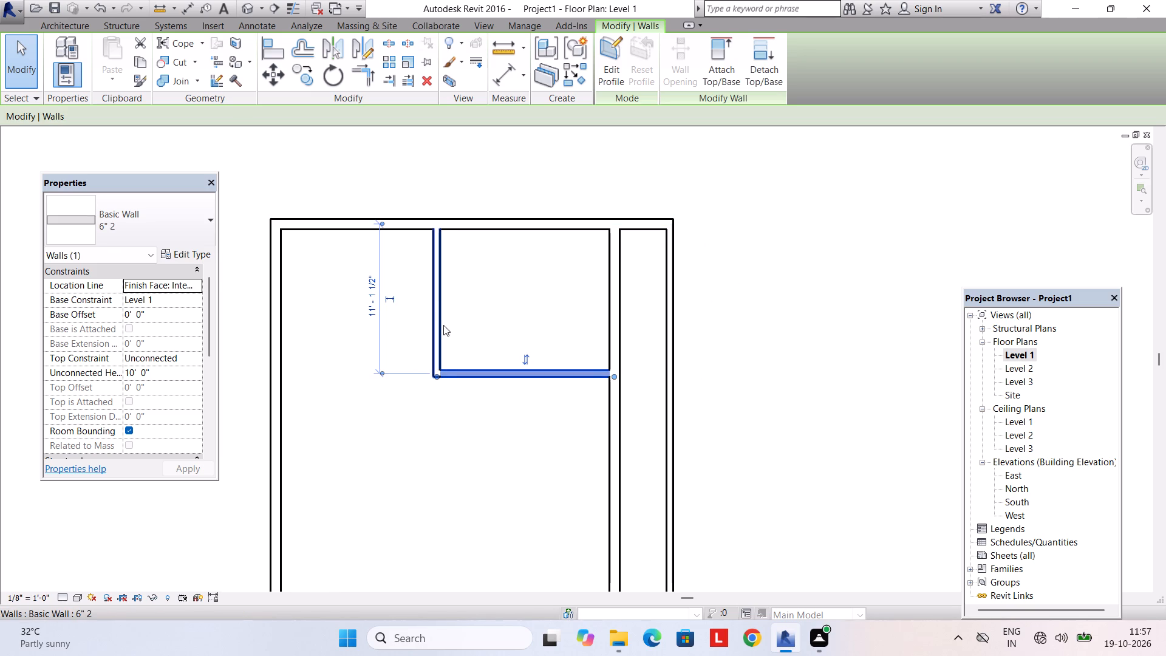
pyautogui.click(443, 325)
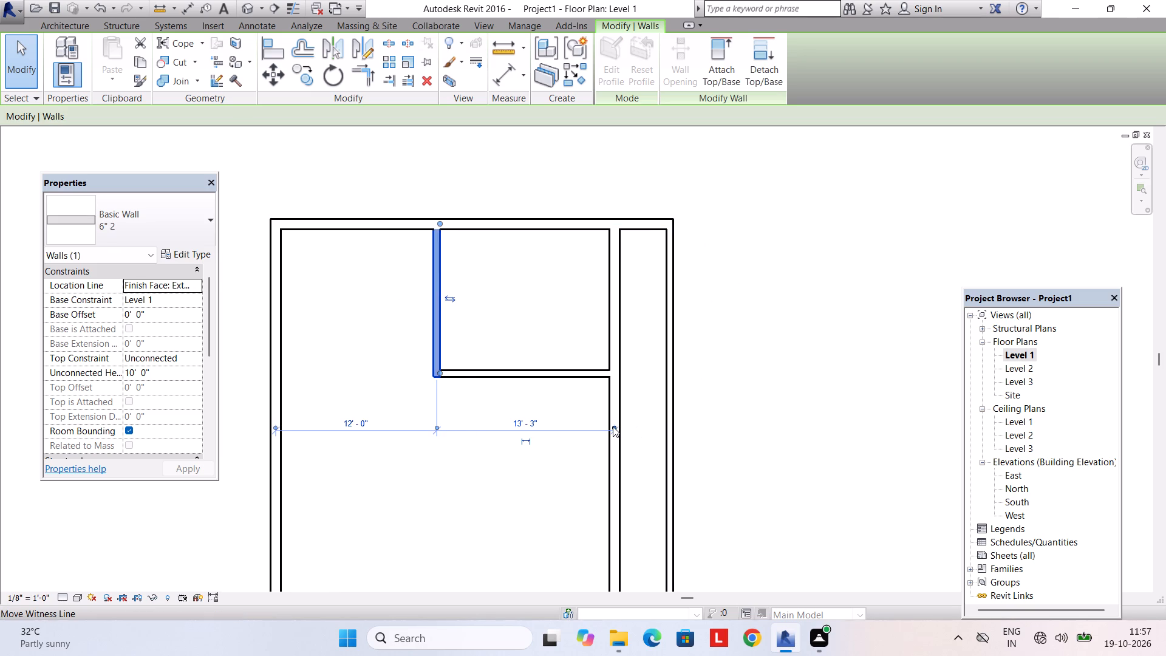
pyautogui.click(613, 426)
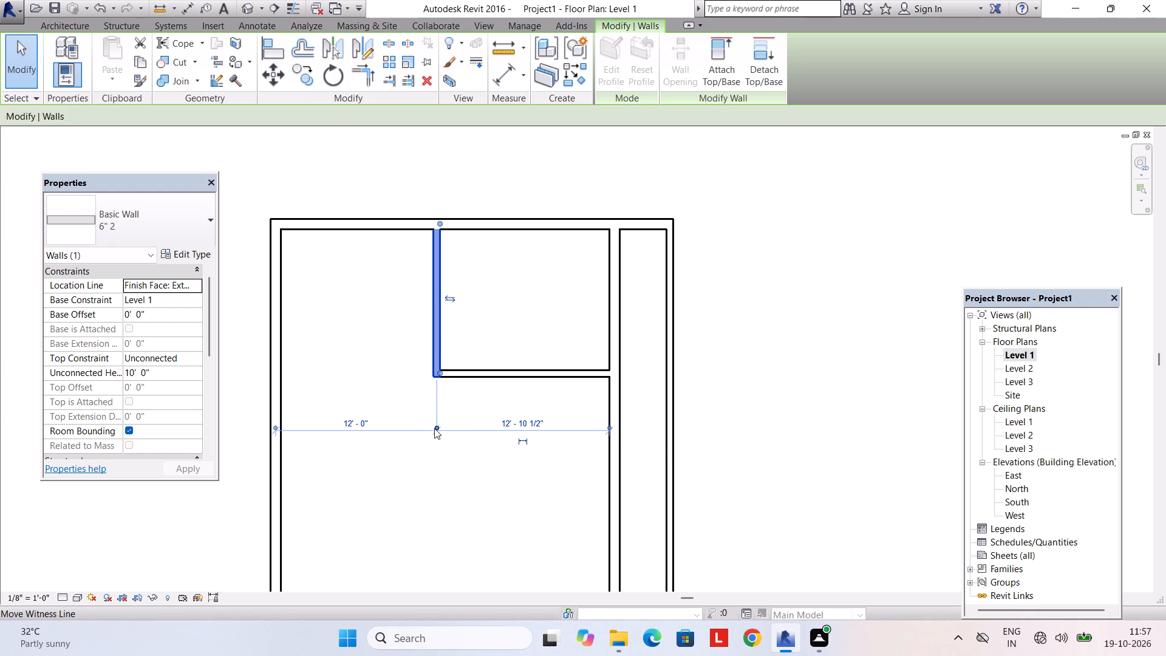
pyautogui.click(434, 426)
pyautogui.click(524, 428)
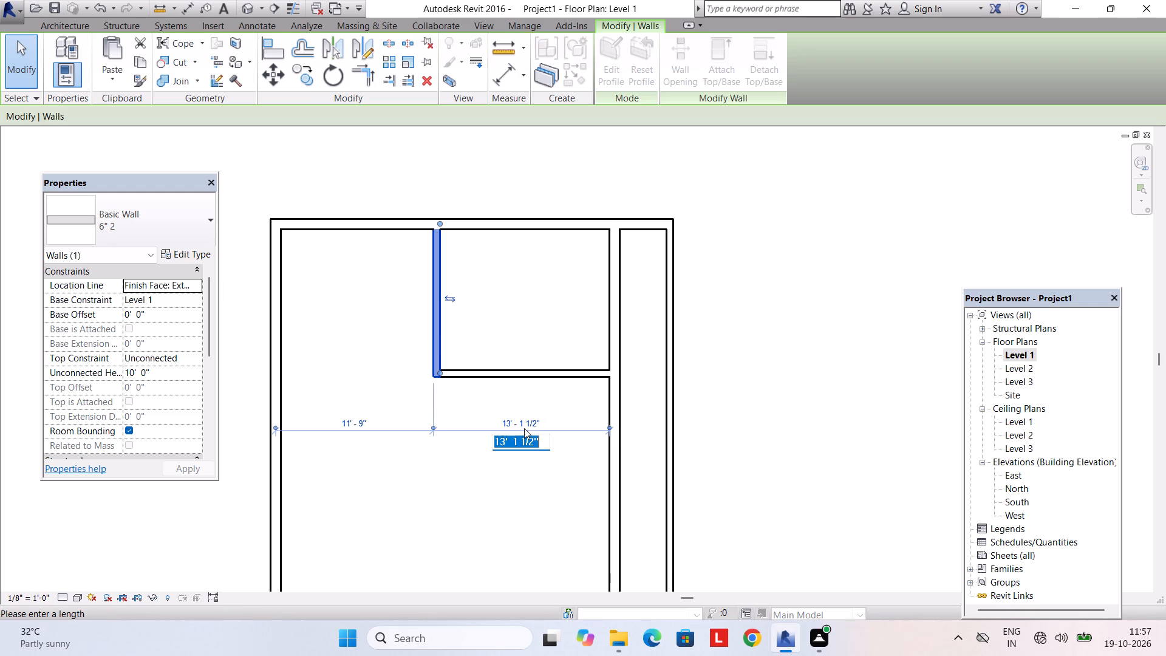
pyautogui.write('13')
pyautogui.press("'")
pyautogui.press('Return')
pyautogui.press('Escape')
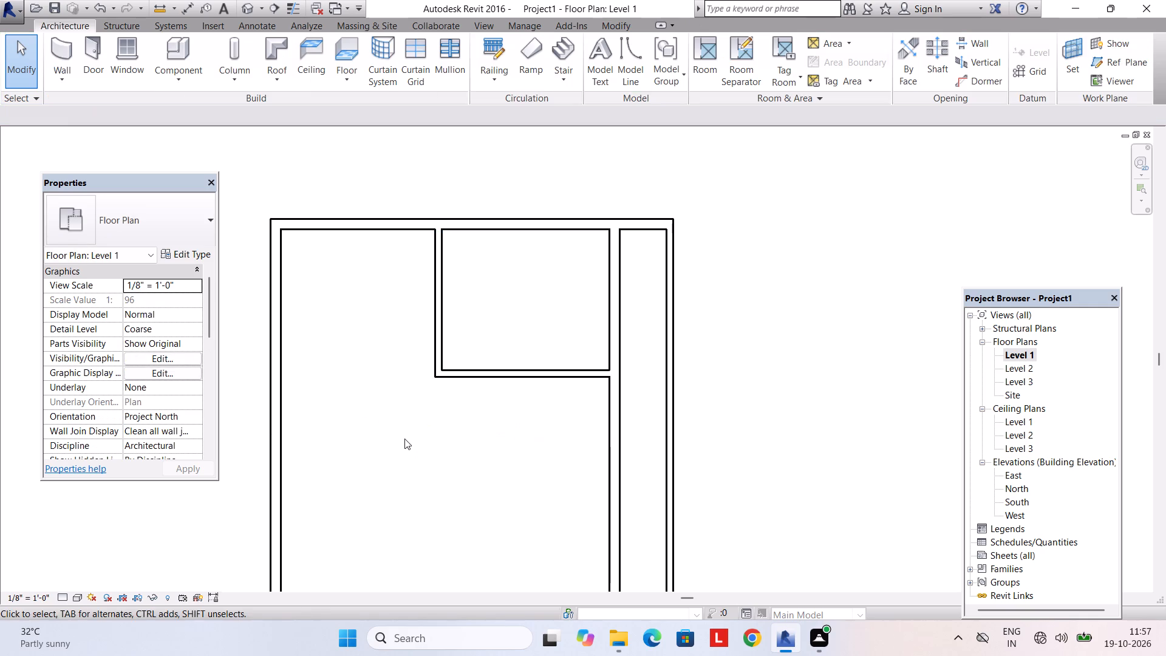
# Draw a 6'3" long horizontal 9" wall east from the west wall's inner face, starting 6'3" below the north wall.
pyautogui.moveTo(404, 437); pyautogui.dragTo(414, 528, button='middle')
pyautogui.moveTo(384, 414); pyautogui.dragTo(447, 401, button='middle')
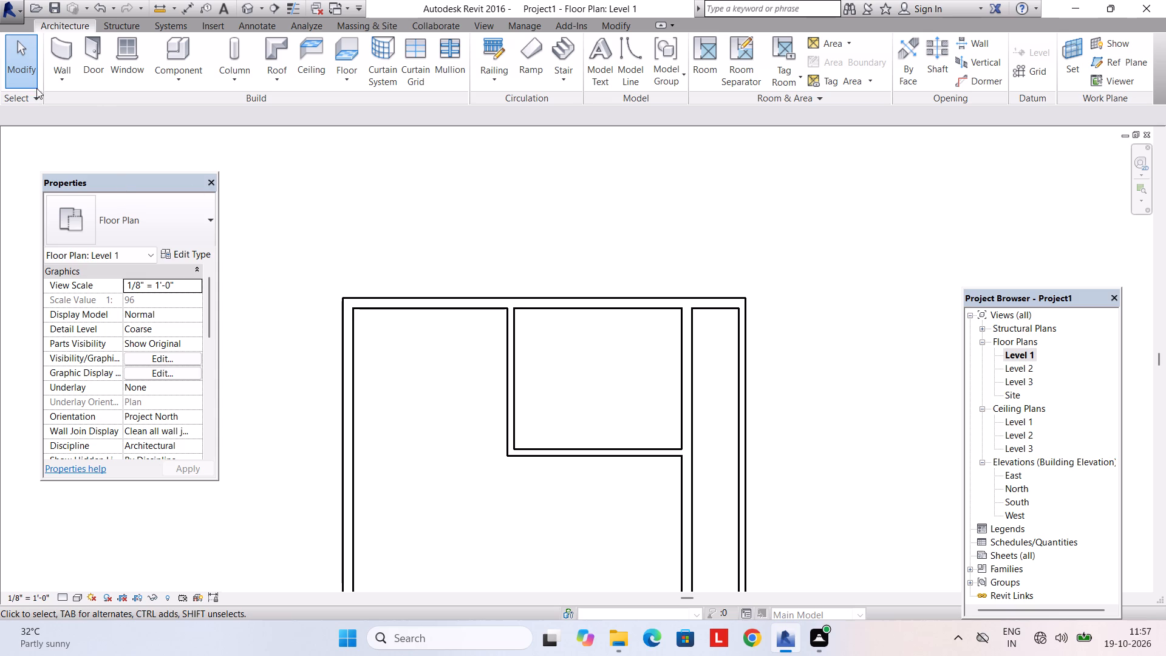
pyautogui.click(65, 58)
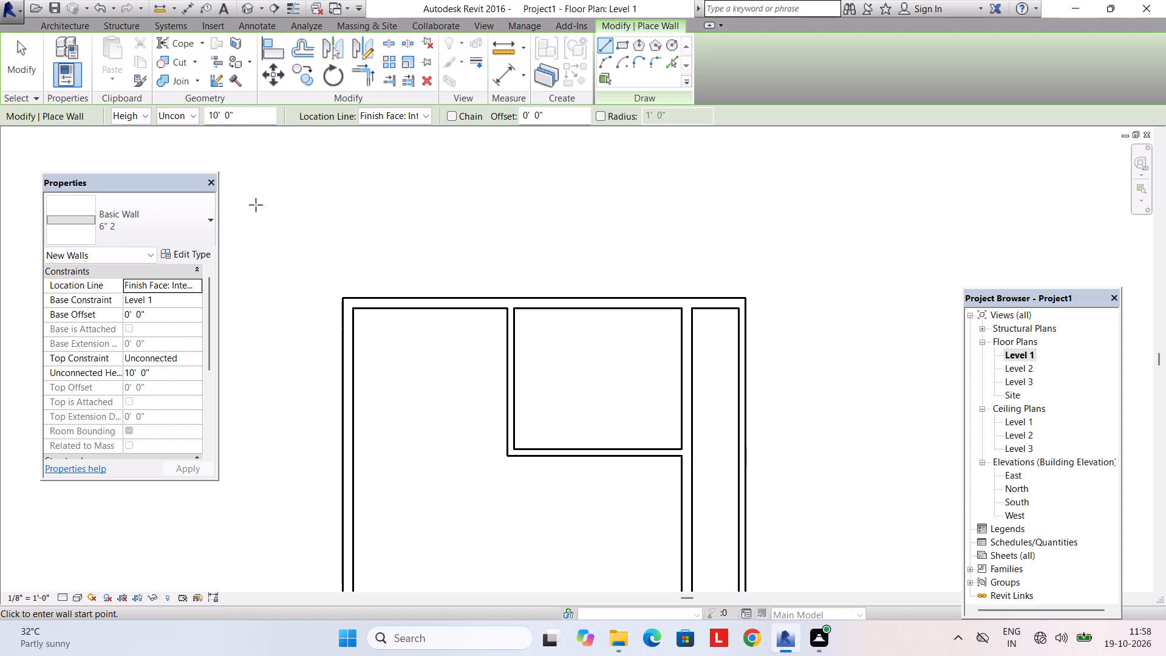
pyautogui.click(213, 227)
pyautogui.click(155, 364)
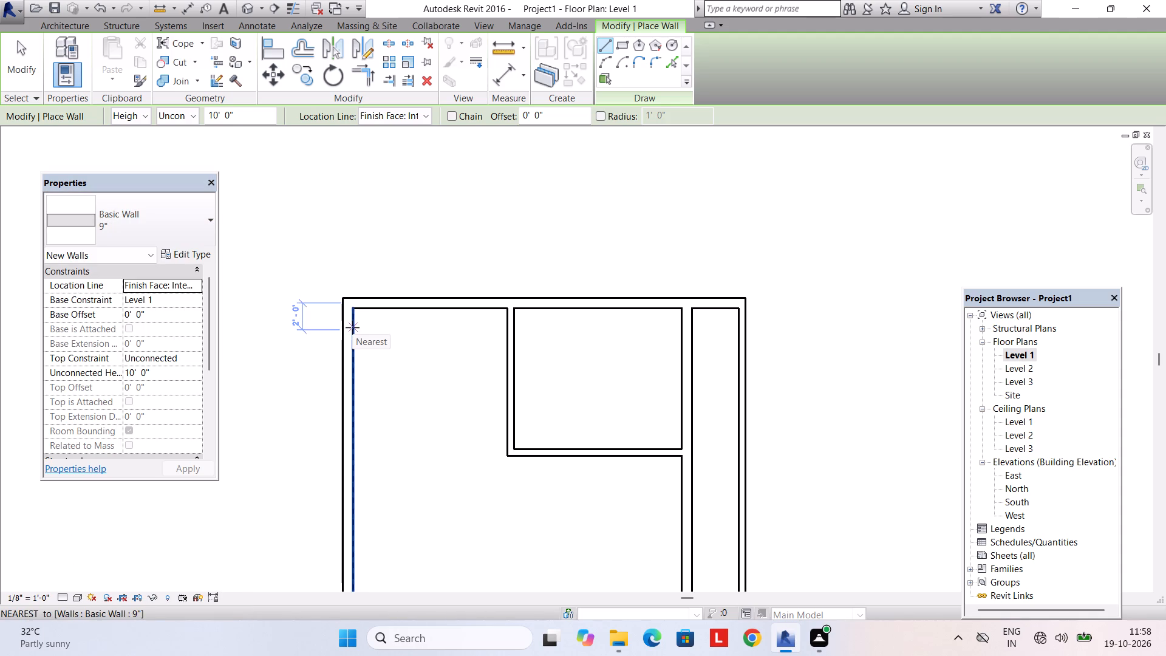
pyautogui.write('6\'3"')
pyautogui.press('Return')
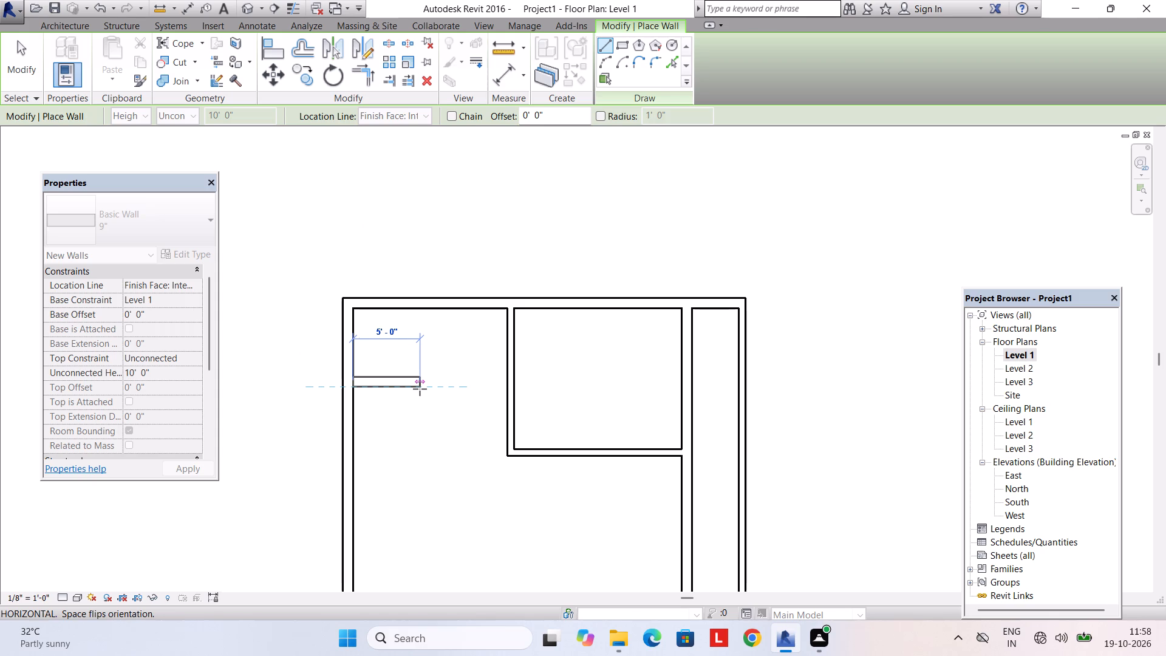
pyautogui.write('6\'3"')
pyautogui.press('Return')
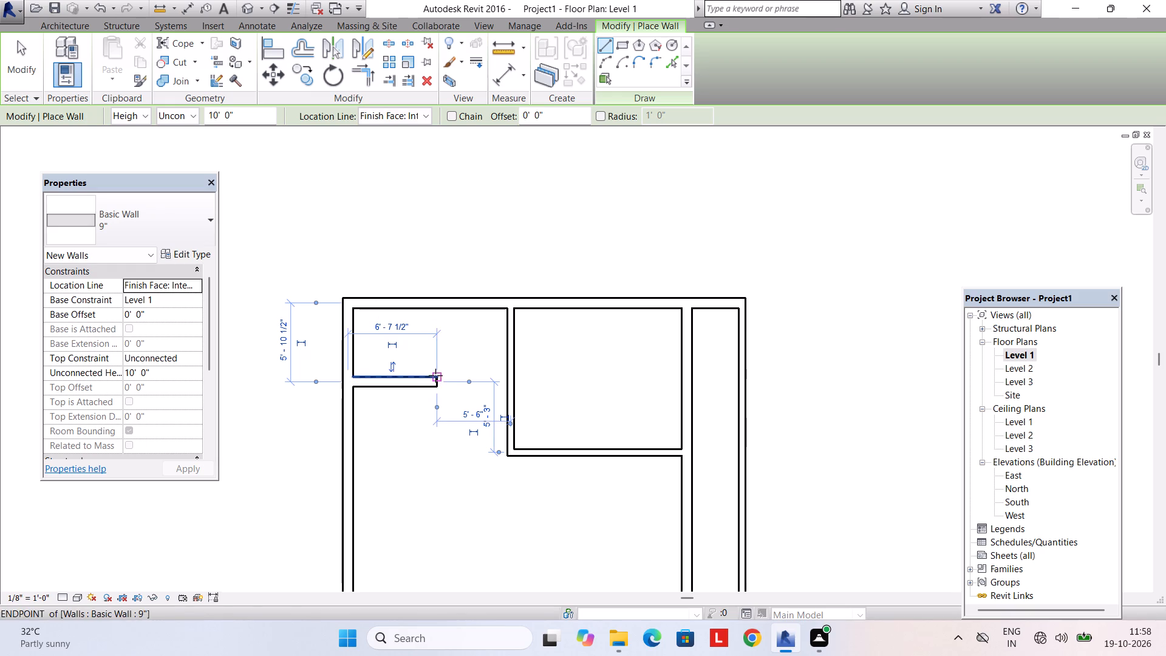
# Draw a vertical 9" wall from the short horizontal wall's east end up to the north wall, with its thickness flipped outward to the east.
pyautogui.click(435, 375)
pyautogui.press('space')
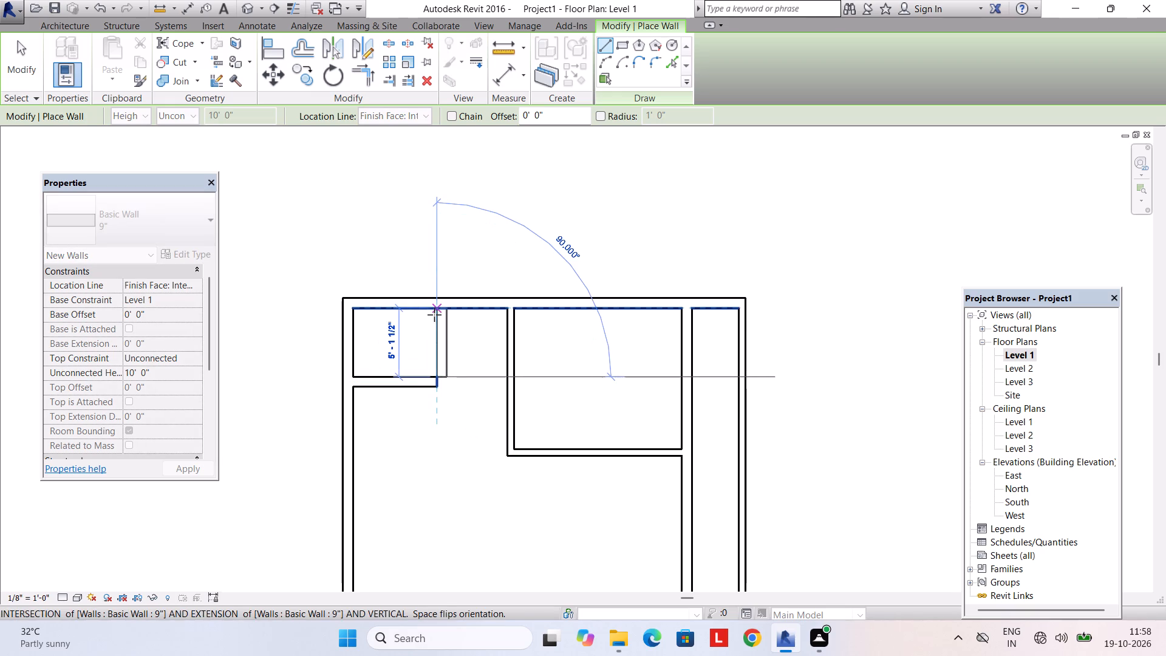
pyautogui.click(434, 315)
pyautogui.press('Escape')
pyautogui.press('Escape')
# Set the short horizontal 9" wall's distance to the north wall to 6'3", measured from its south face to the north wall's inner face.
pyautogui.click(400, 390)
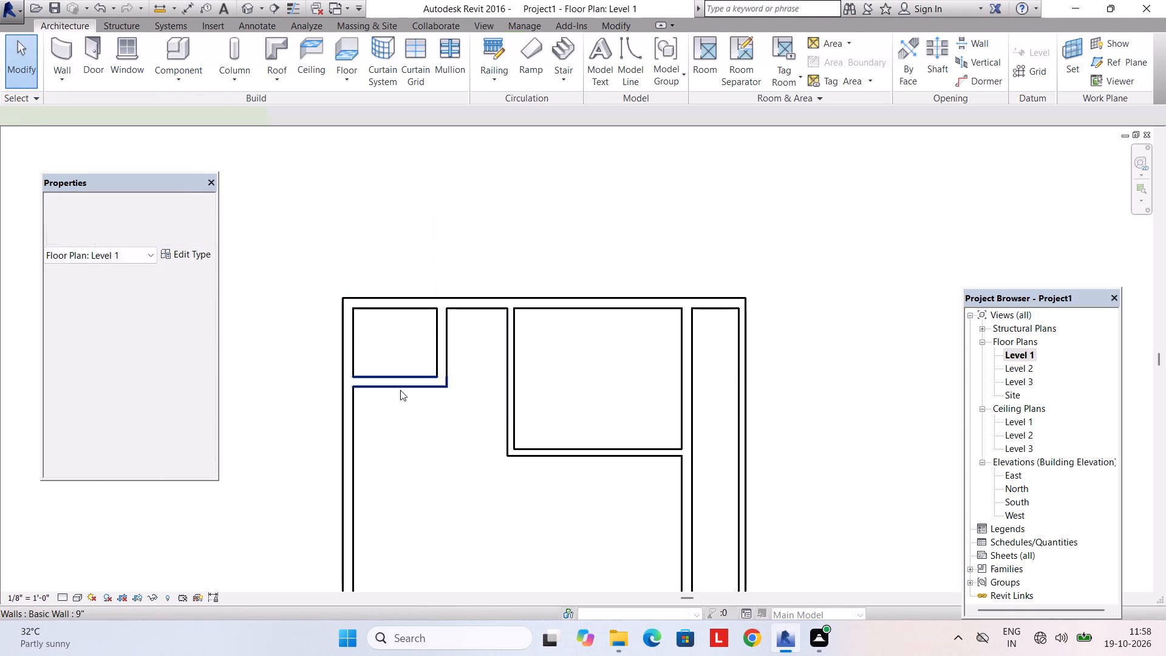
pyautogui.scroll(1, 445, 401)
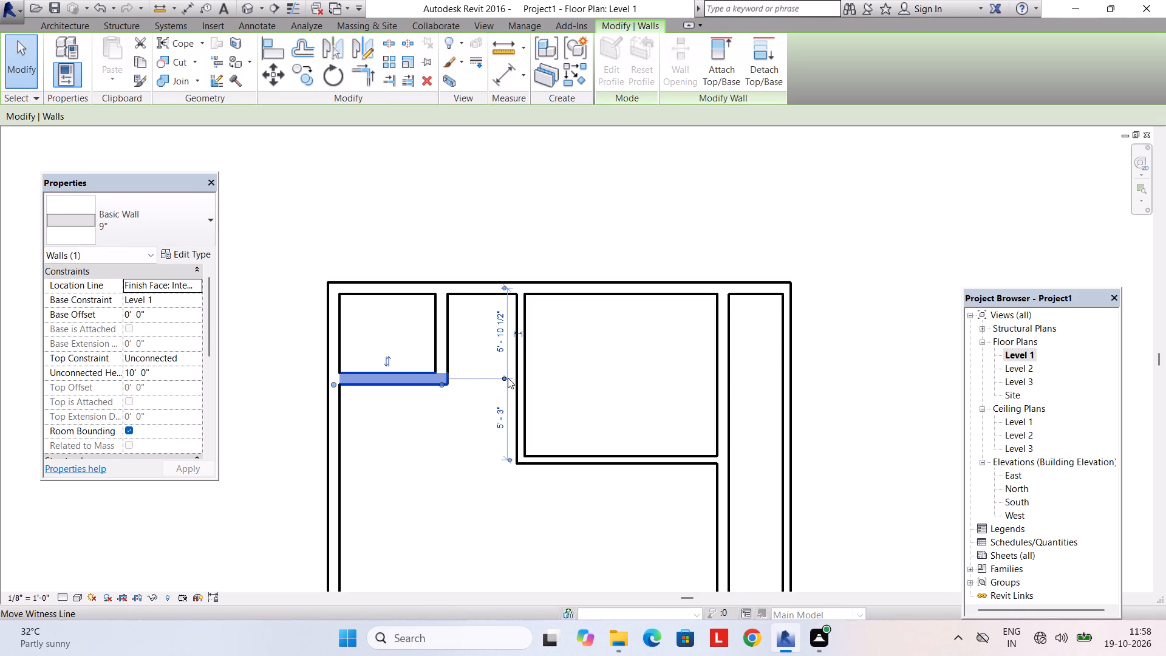
pyautogui.click(505, 378)
pyautogui.click(503, 284)
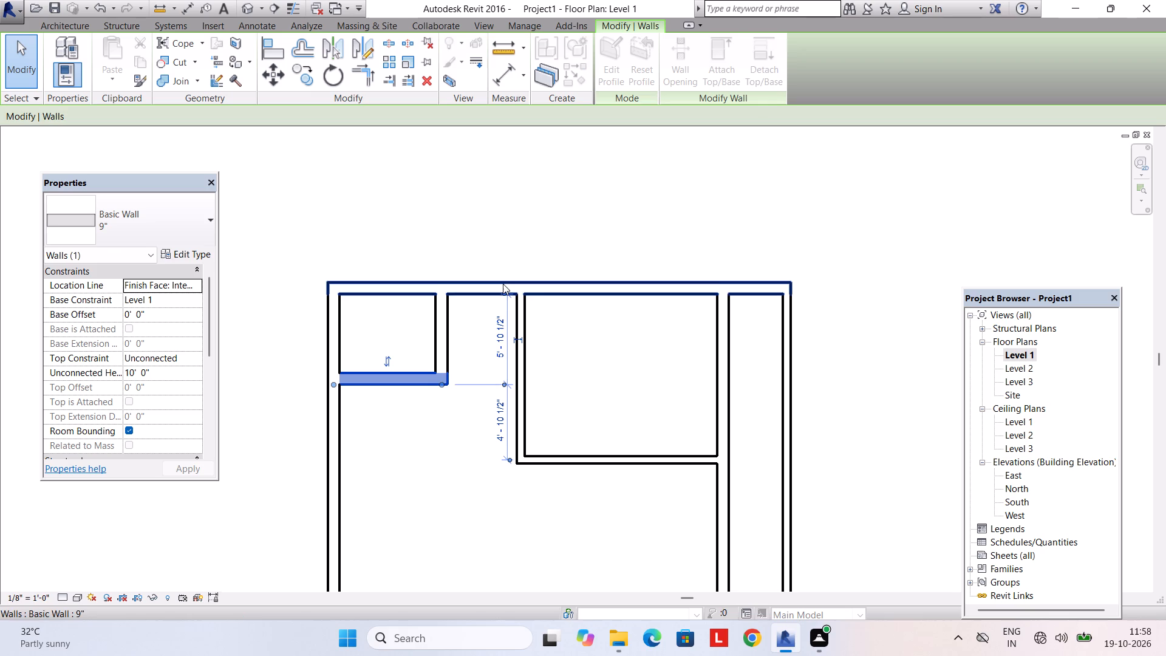
pyautogui.click(501, 340)
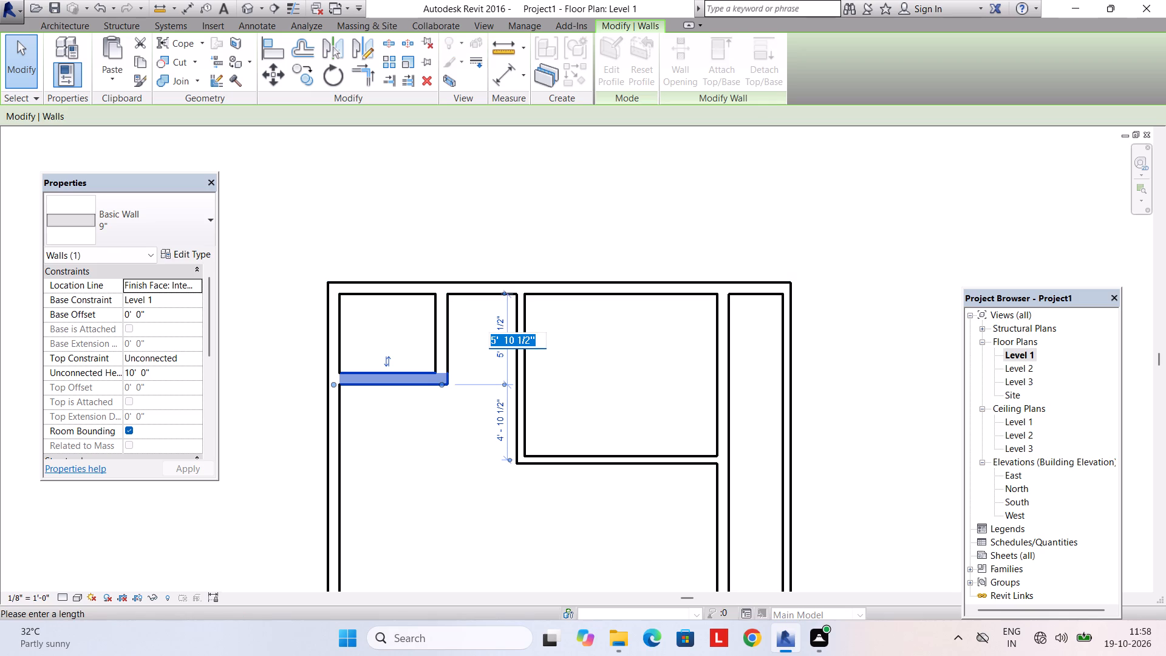
pyautogui.write("6'")
pyautogui.write('3"')
pyautogui.press('Return')
pyautogui.press('Escape')
# Measure the clear distance between the west wall's inner face and the short vertical 9" wall's west face.
pyautogui.click(449, 340)
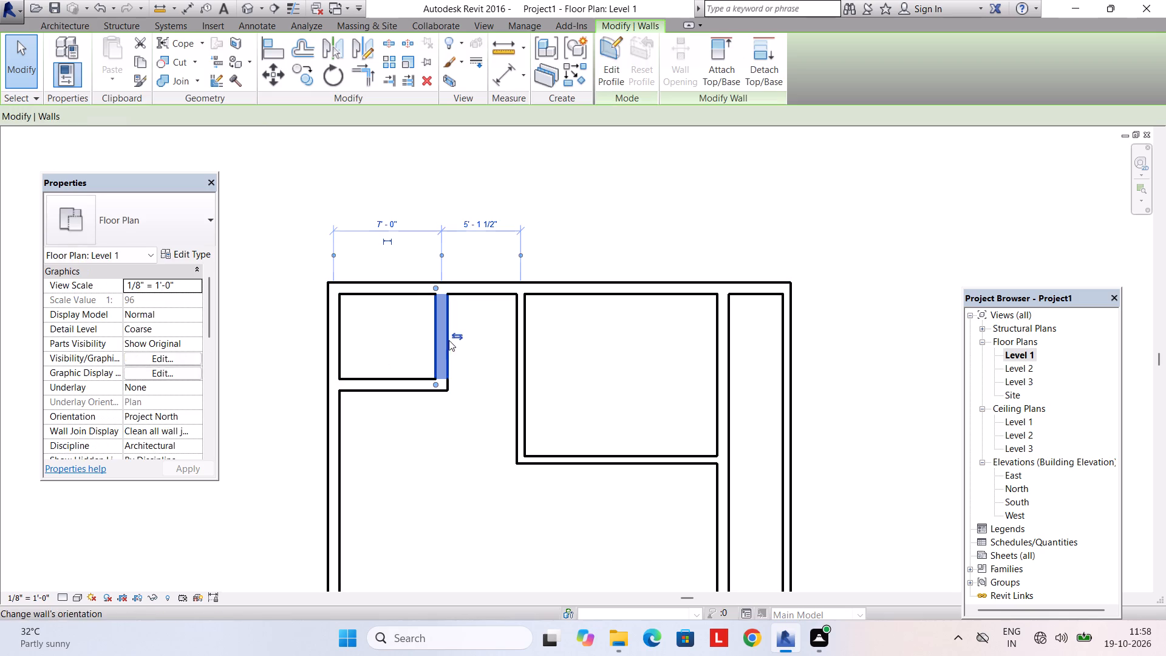
pyautogui.click(338, 256)
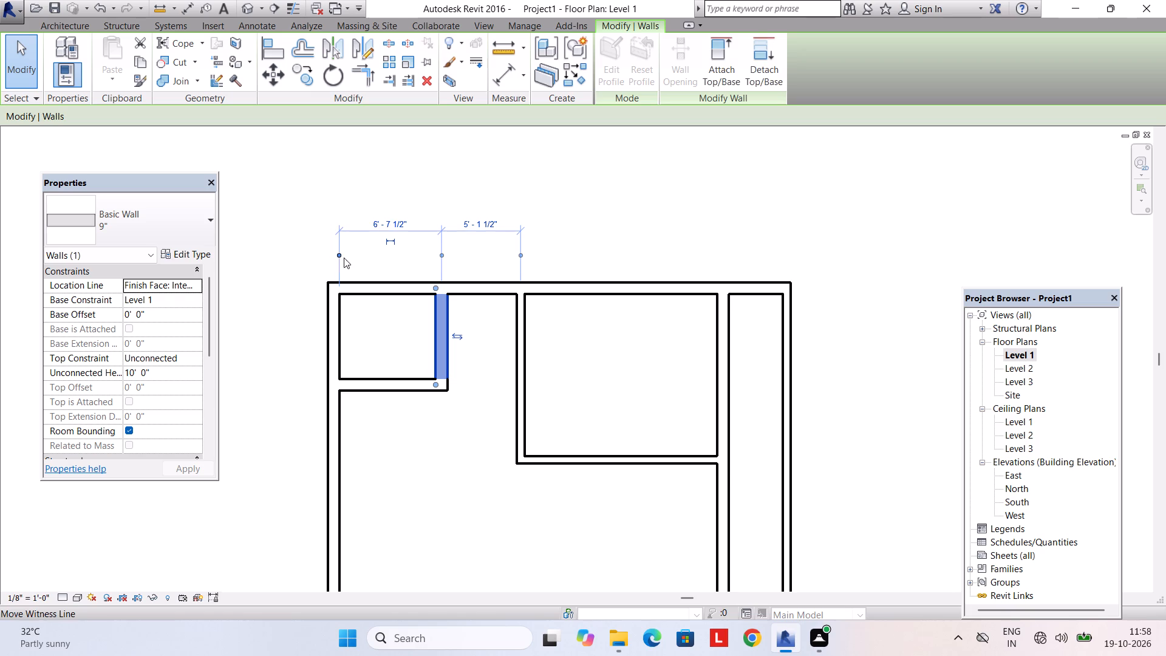
pyautogui.click(438, 254)
pyautogui.click(444, 256)
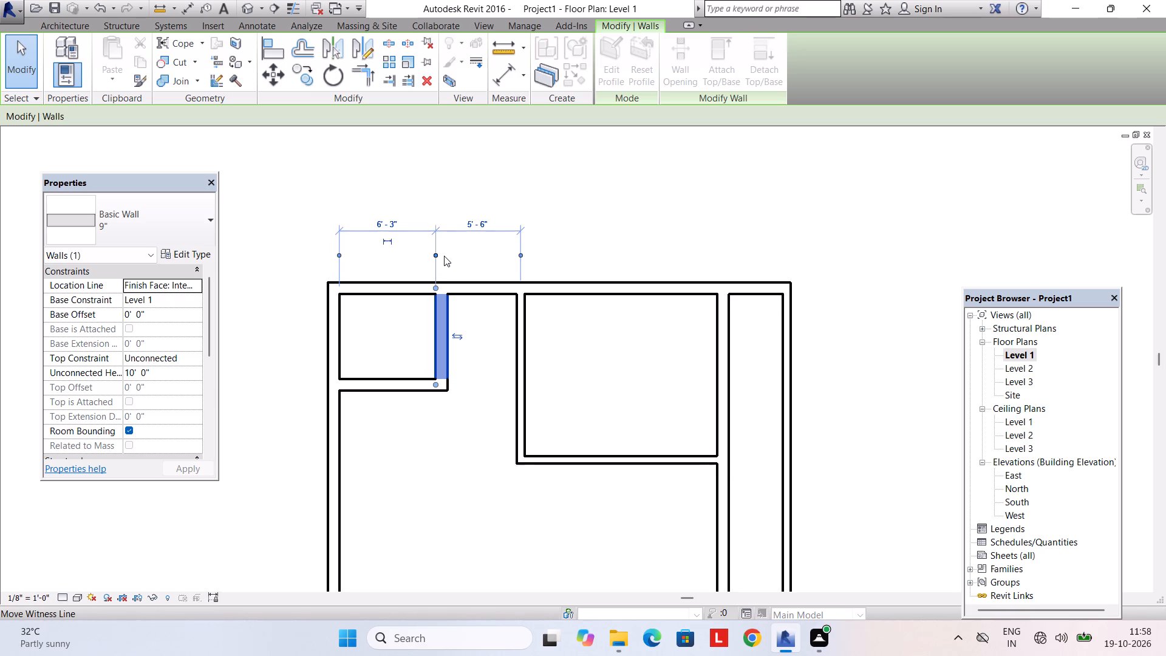
# Draw a horizontal 9" wall from the short horizontal wall's east end to the vertical 6" wall's west face.
pyautogui.press('Escape')
pyautogui.moveTo(452, 384); pyautogui.dragTo(360, 422, button='middle')
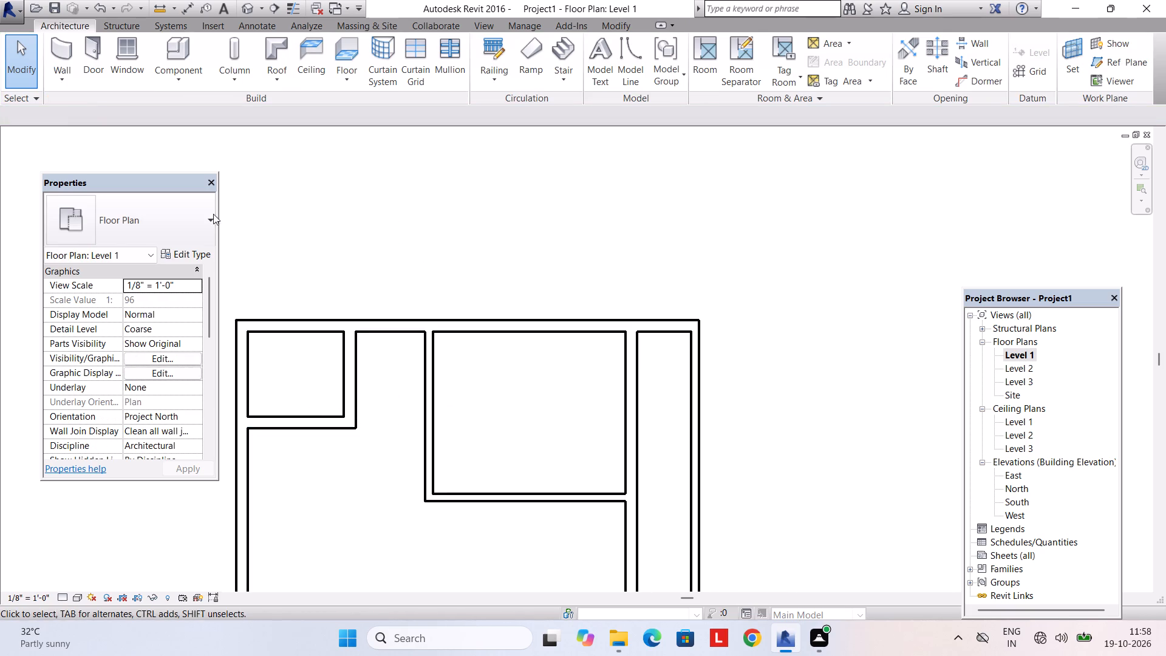
pyautogui.click(57, 53)
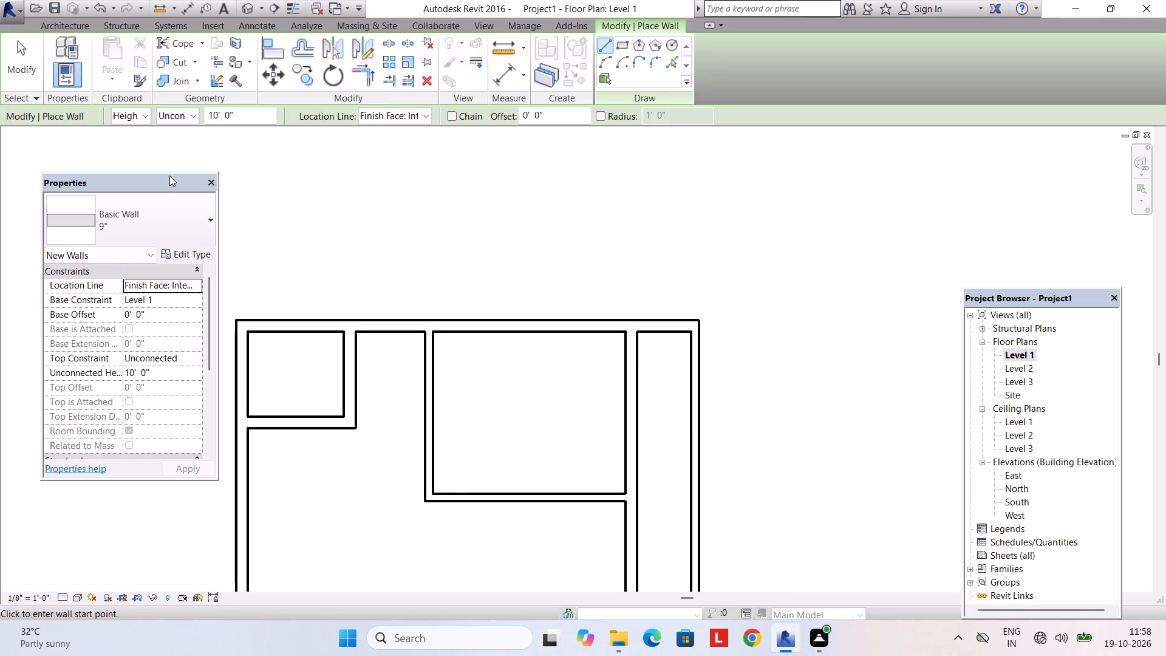
pyautogui.click(185, 220)
pyautogui.click(155, 341)
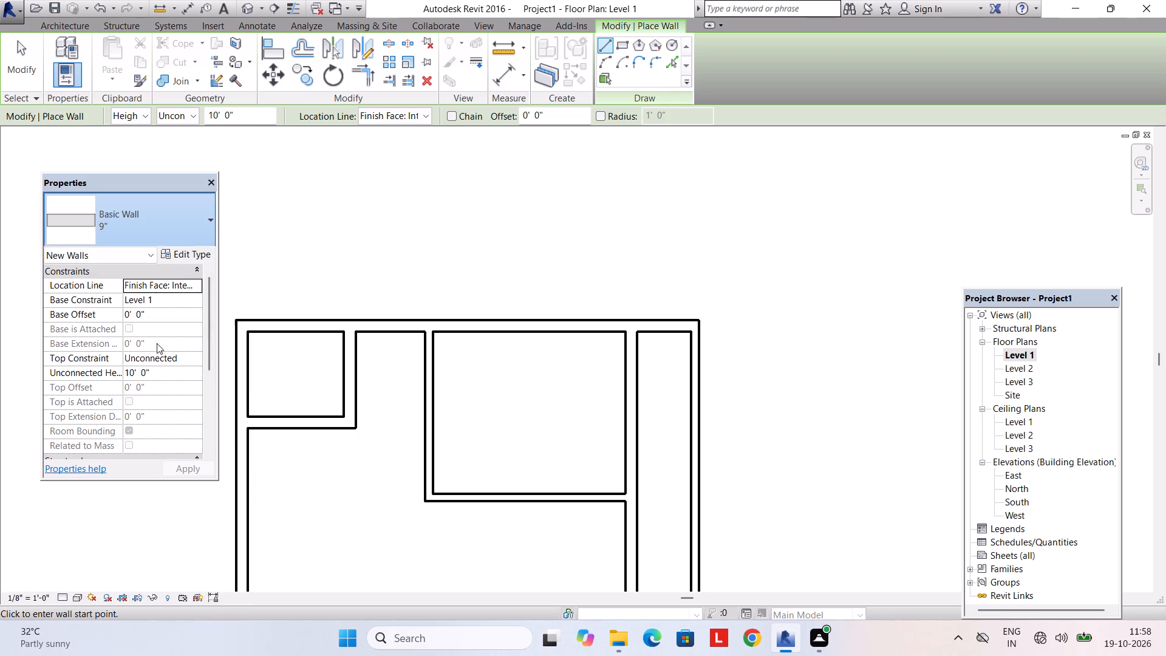
pyautogui.click(353, 425)
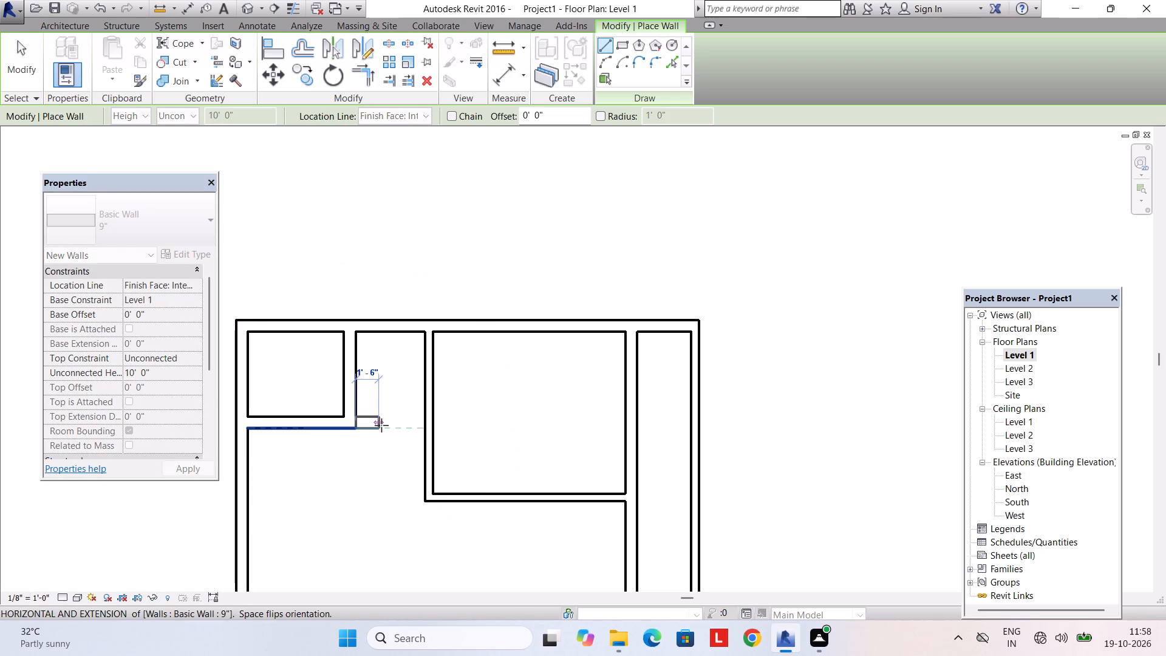
pyautogui.click(424, 428)
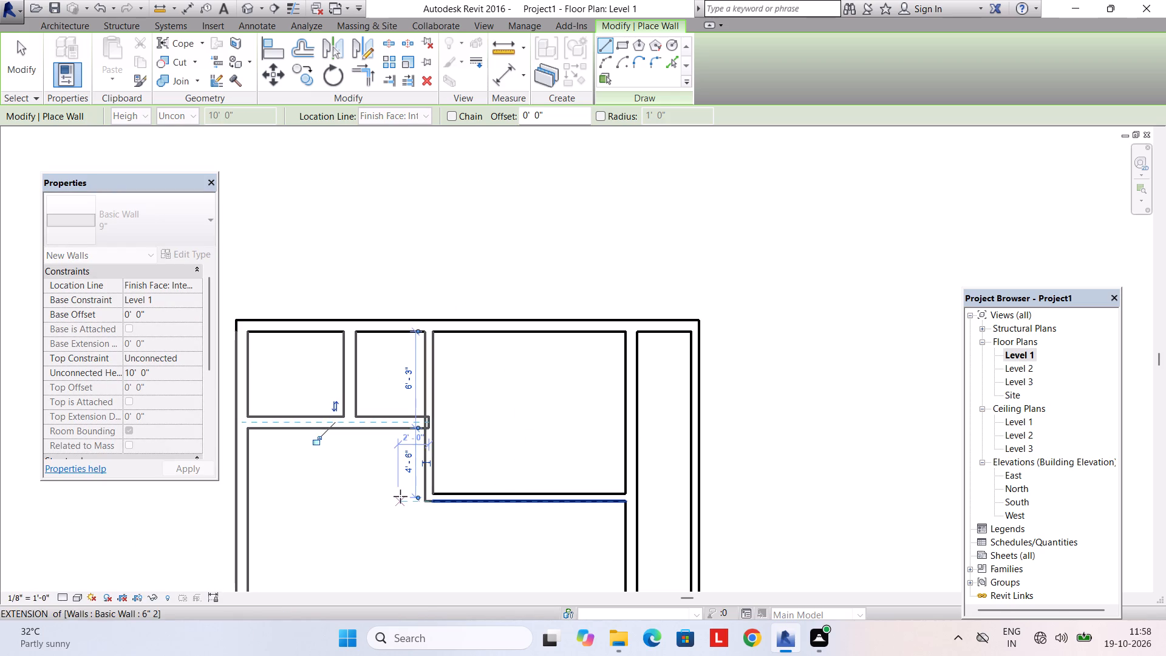
pyautogui.press('Escape')
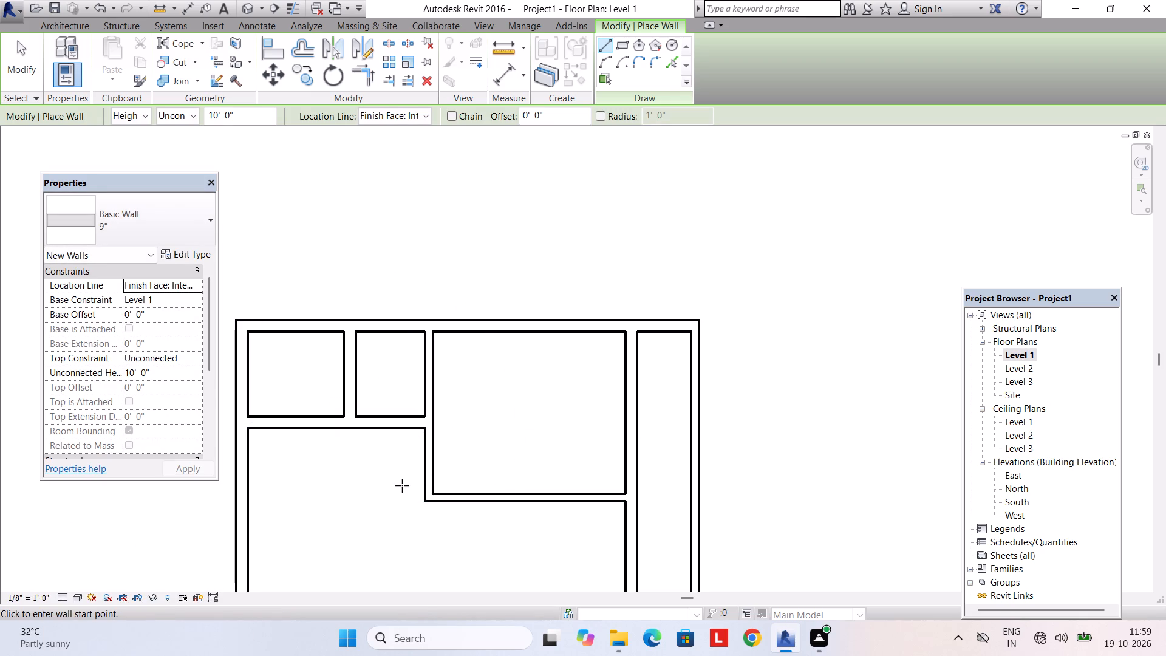
# Draw a 12' long horizontal wall of type 6" 2 east from the west wall's inner face, starting 10' below the horizontal 9" wall's centreline.
pyautogui.scroll(-1, 399, 473)
pyautogui.moveTo(398, 473); pyautogui.dragTo(434, 391, button='middle')
pyautogui.scroll(-2, 424, 409)
pyautogui.moveTo(420, 417); pyautogui.dragTo(431, 364, button='middle')
pyautogui.moveTo(429, 451); pyautogui.dragTo(430, 420, button='middle')
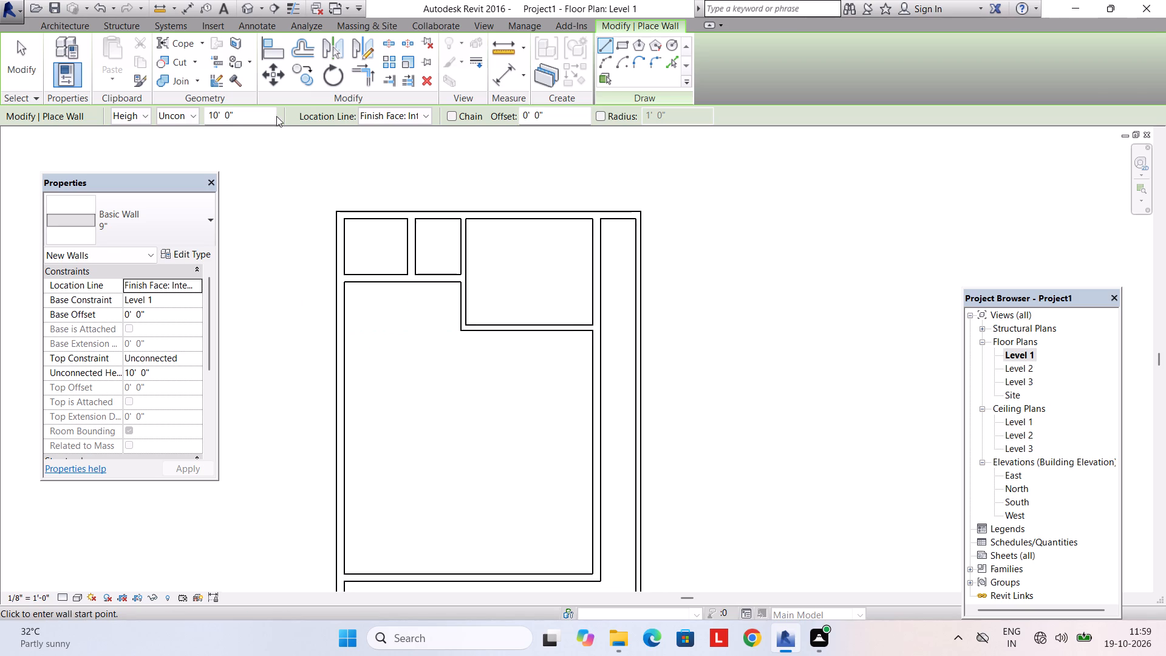
pyautogui.click(123, 220)
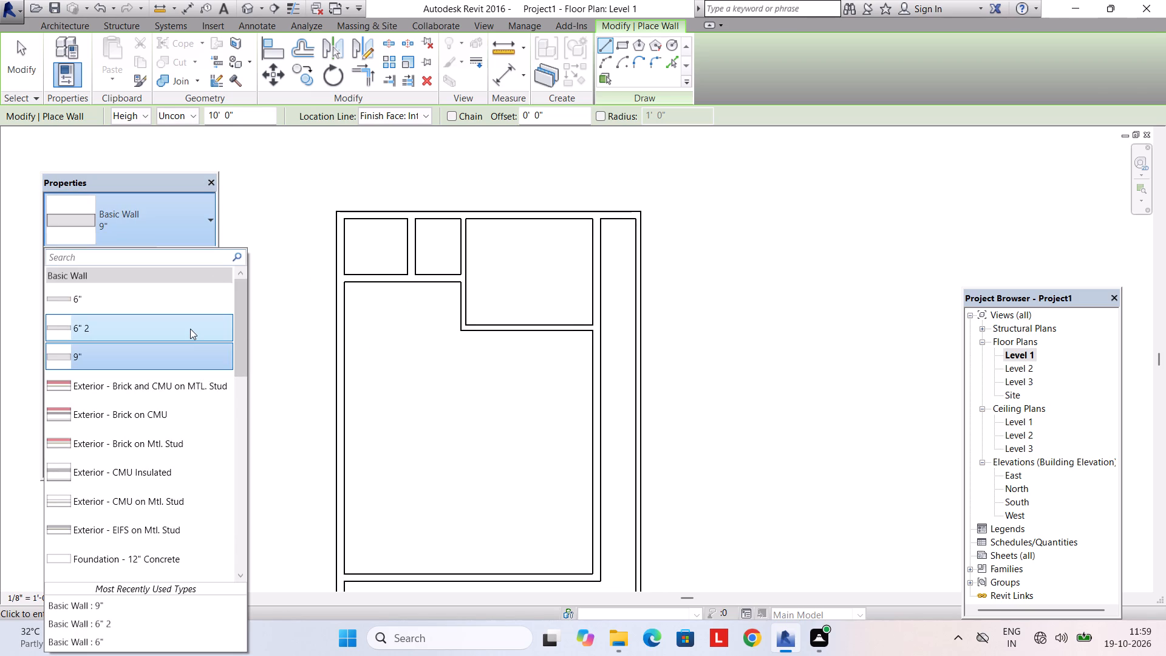
pyautogui.click(190, 329)
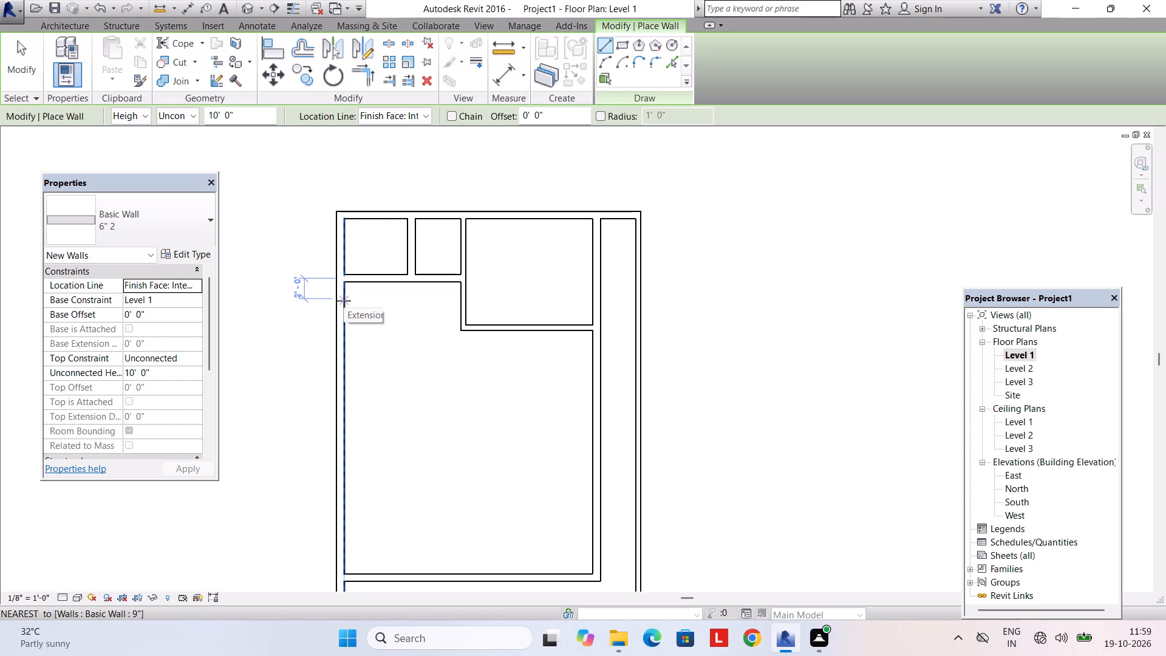
pyautogui.write("10'")
pyautogui.press('Return')
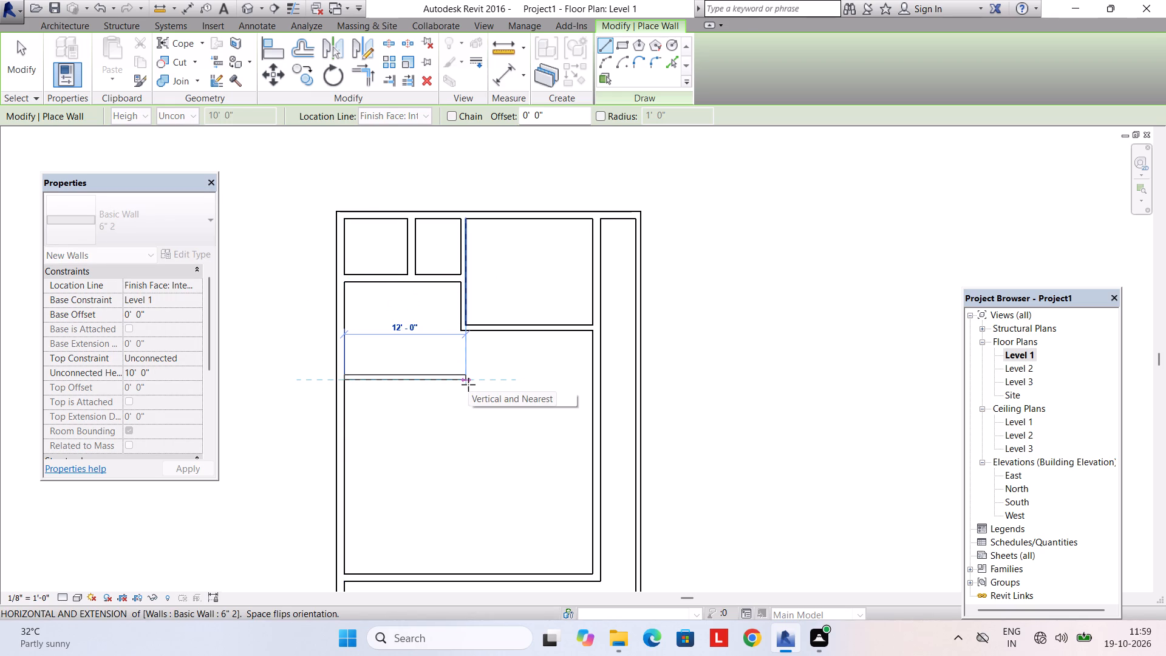
pyautogui.click(465, 384)
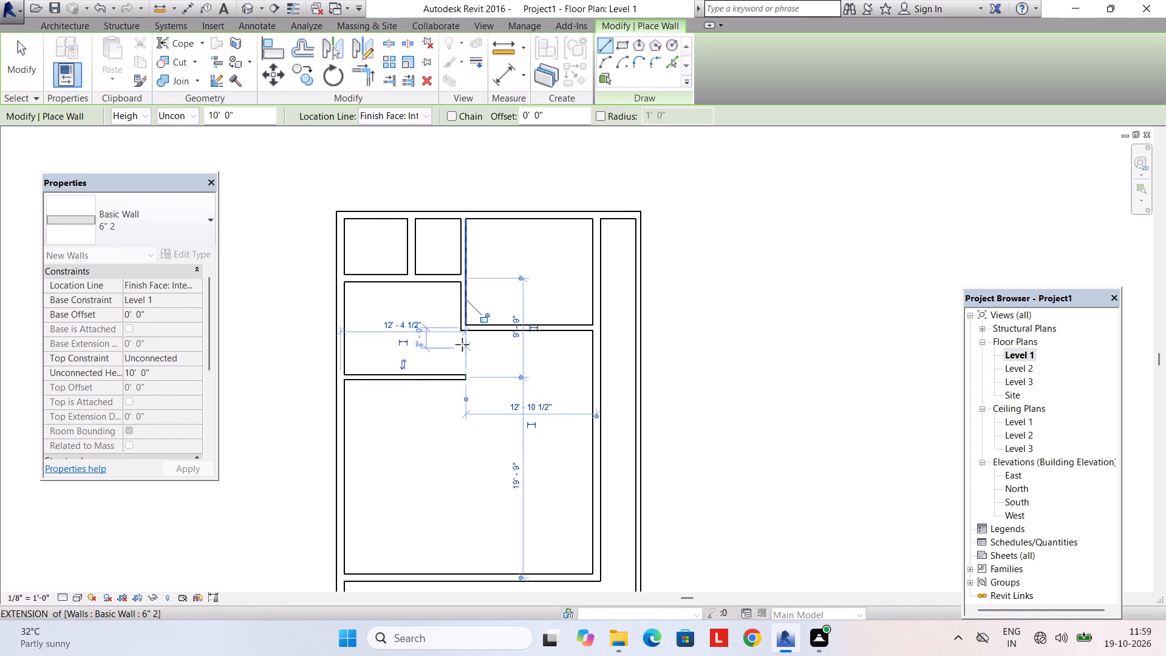
# Extend the vertical partition south with a 6" 2 wall about 4'-7 1/2" long, from the existing 6" walls' corner to the new horizontal wall.
pyautogui.moveTo(460, 330); pyautogui.dragTo(462, 340)
pyautogui.click(463, 378)
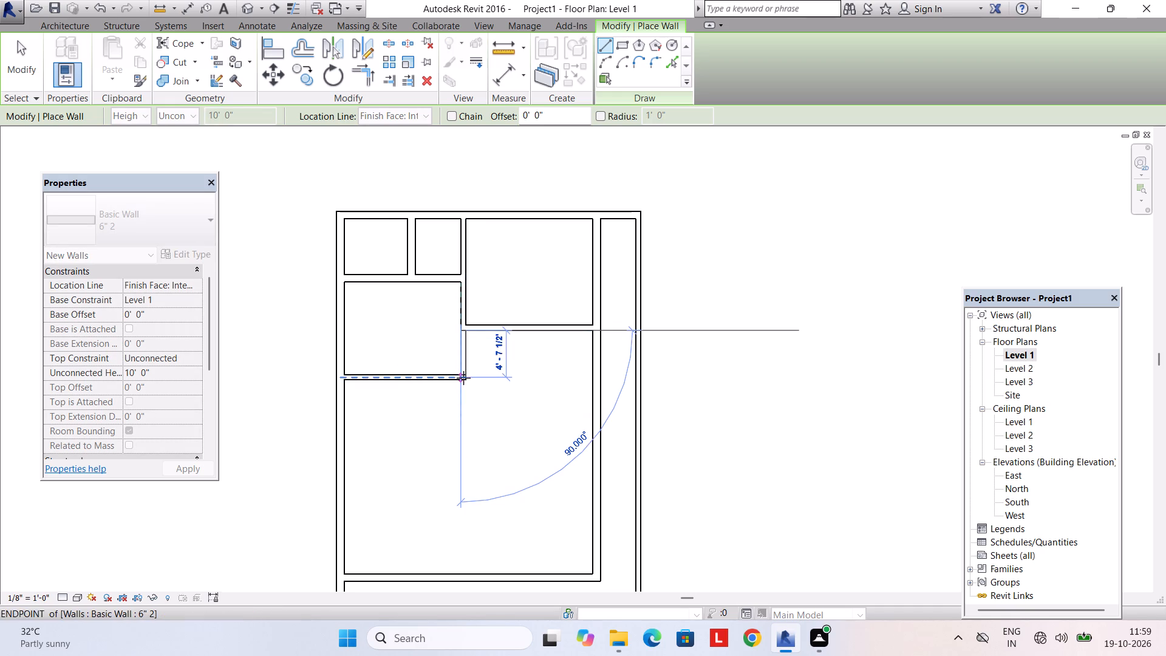
pyautogui.press('Escape')
pyautogui.moveTo(447, 431); pyautogui.dragTo(489, 451, button='middle')
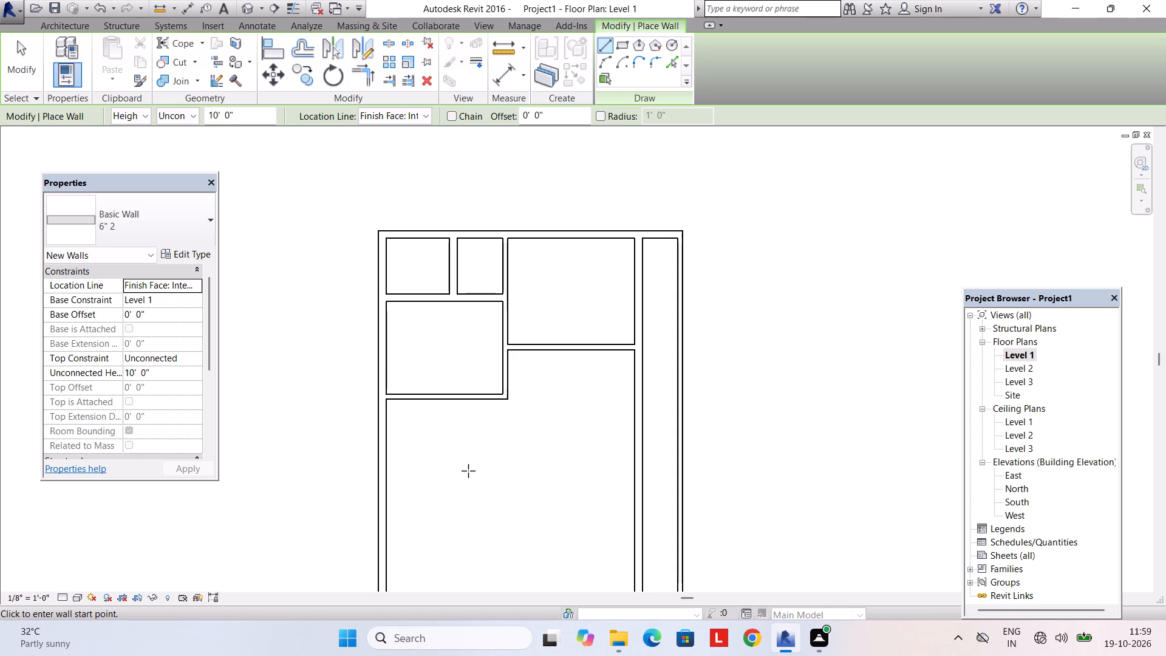
pyautogui.moveTo(458, 496); pyautogui.dragTo(454, 471, button='middle')
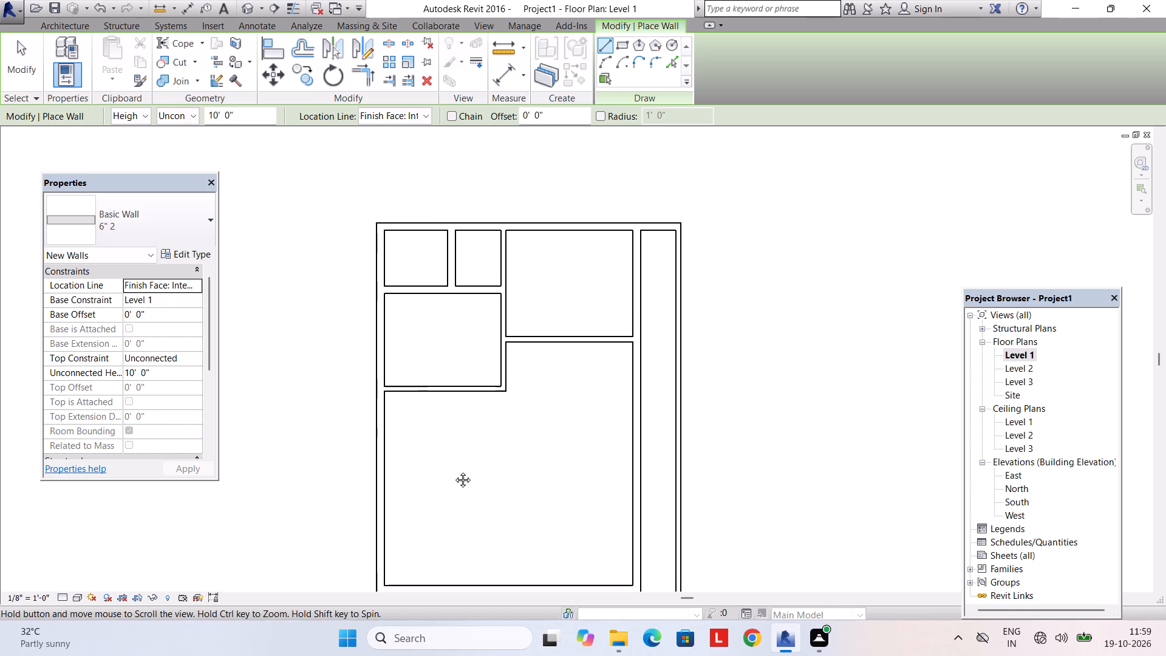
pyautogui.moveTo(454, 471); pyautogui.dragTo(439, 384, button='middle')
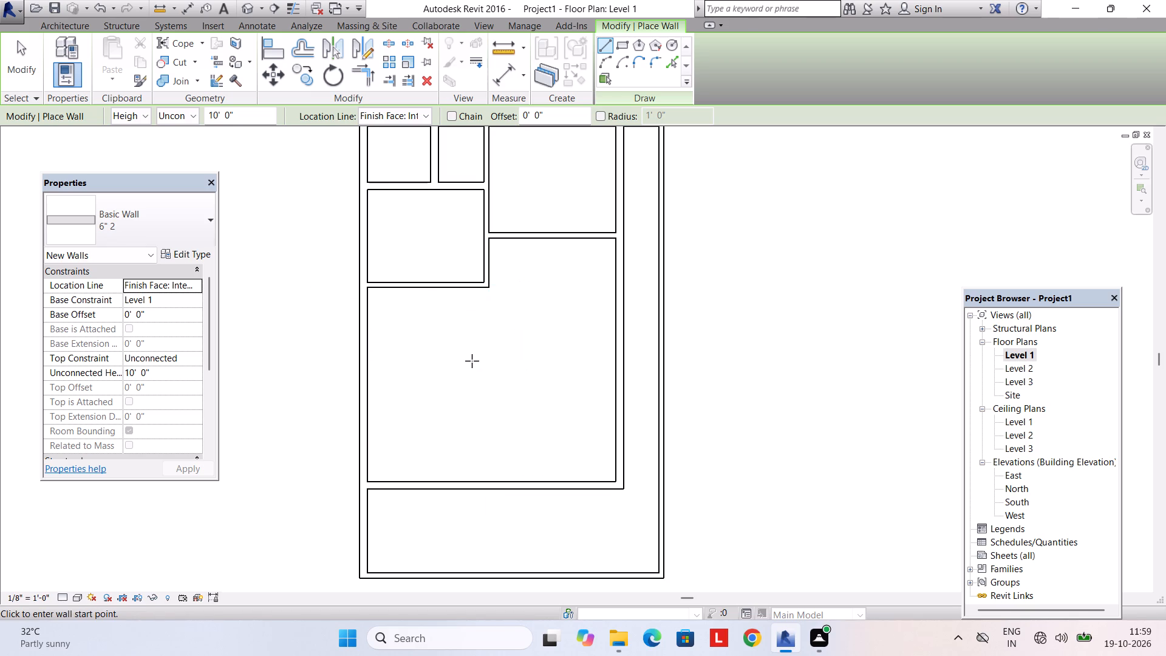
pyautogui.press('Escape')
pyautogui.press('Escape')
# Delete the horizontal 6" 2 wall between the west wall and the vertical partition's south end.
pyautogui.click(445, 285)
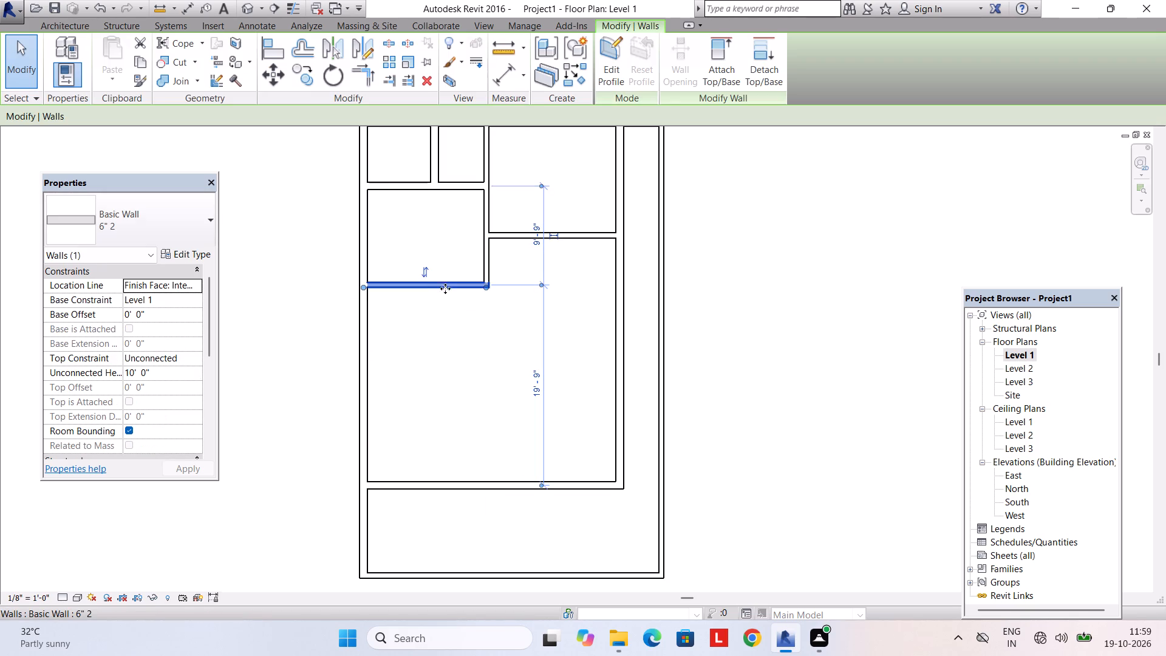
pyautogui.press('Delete')
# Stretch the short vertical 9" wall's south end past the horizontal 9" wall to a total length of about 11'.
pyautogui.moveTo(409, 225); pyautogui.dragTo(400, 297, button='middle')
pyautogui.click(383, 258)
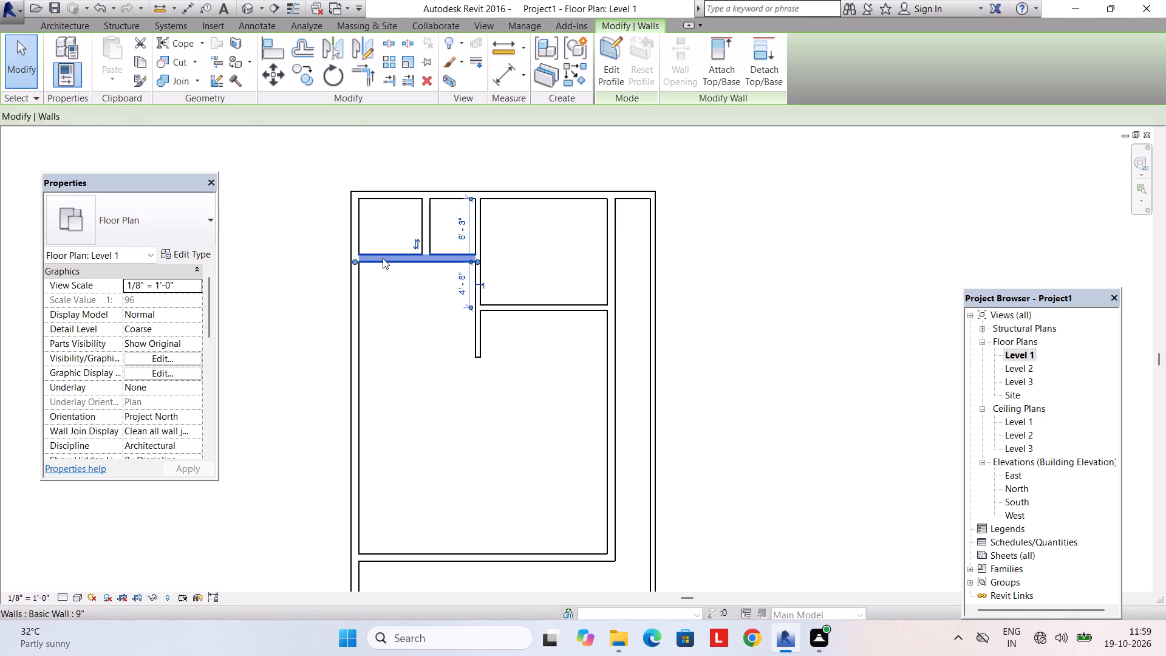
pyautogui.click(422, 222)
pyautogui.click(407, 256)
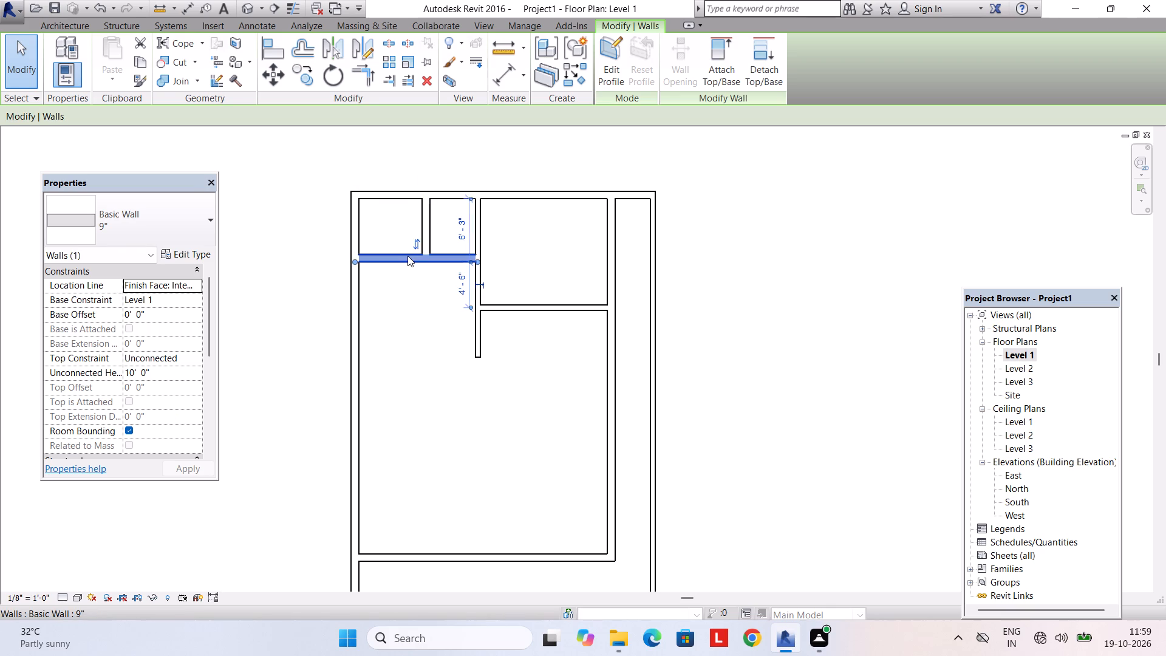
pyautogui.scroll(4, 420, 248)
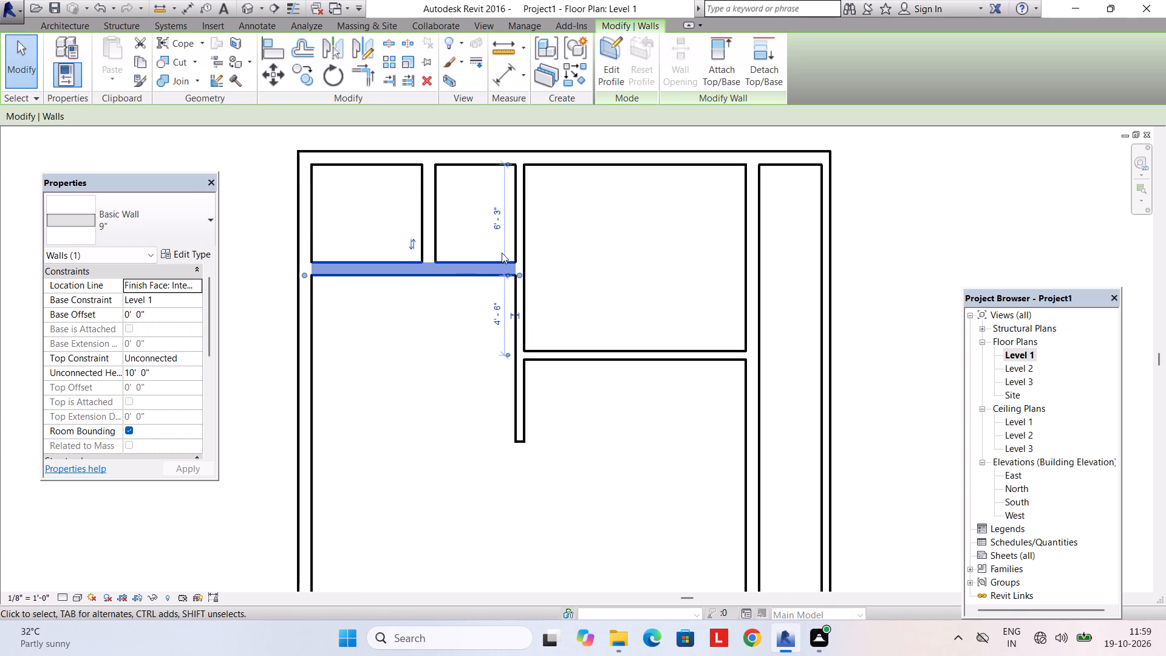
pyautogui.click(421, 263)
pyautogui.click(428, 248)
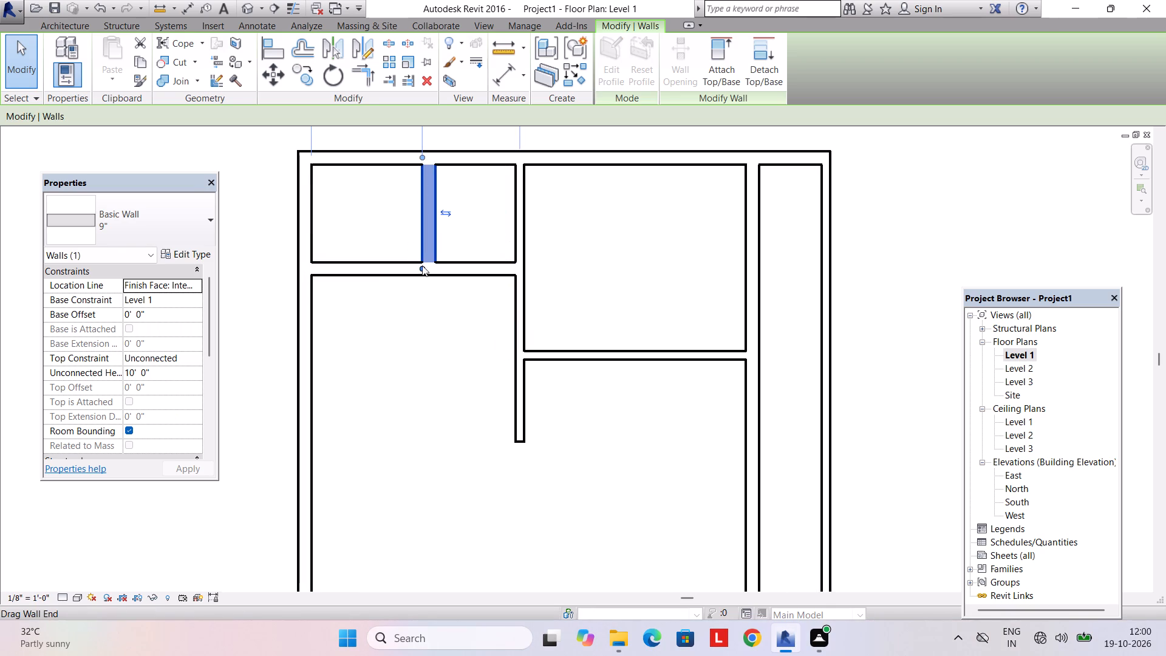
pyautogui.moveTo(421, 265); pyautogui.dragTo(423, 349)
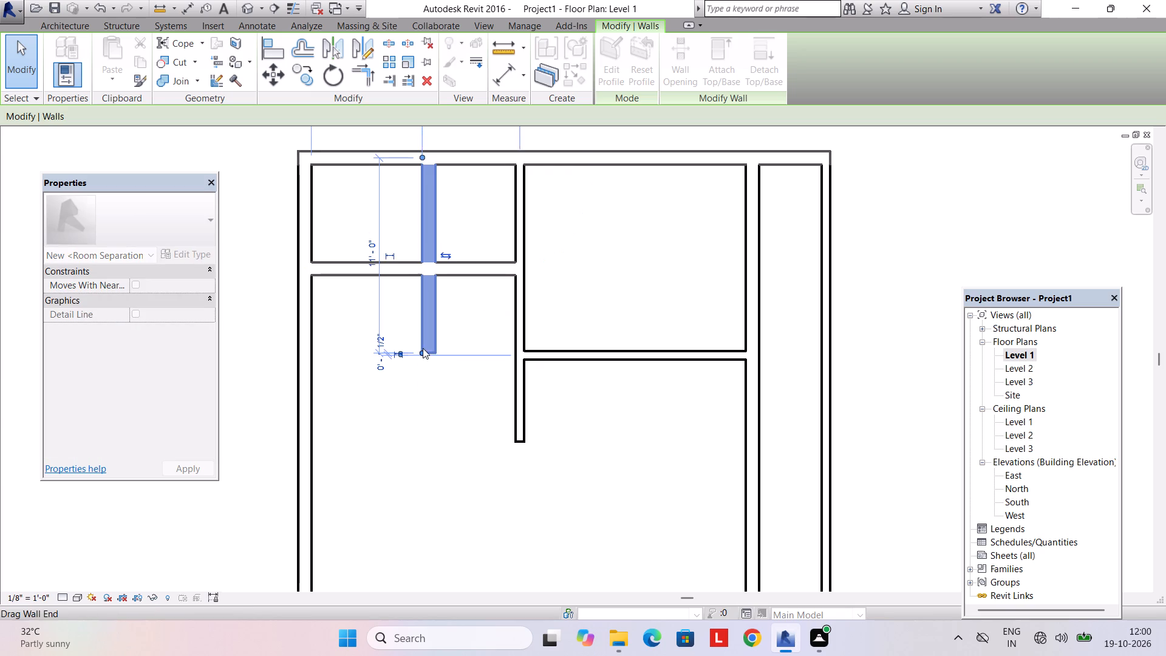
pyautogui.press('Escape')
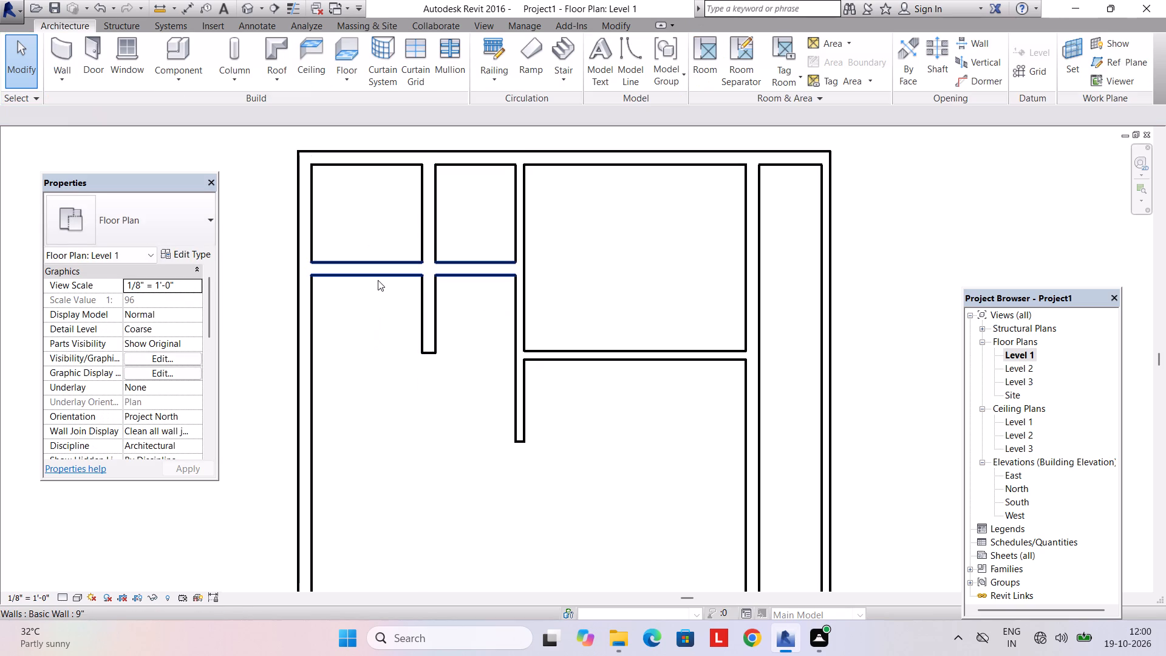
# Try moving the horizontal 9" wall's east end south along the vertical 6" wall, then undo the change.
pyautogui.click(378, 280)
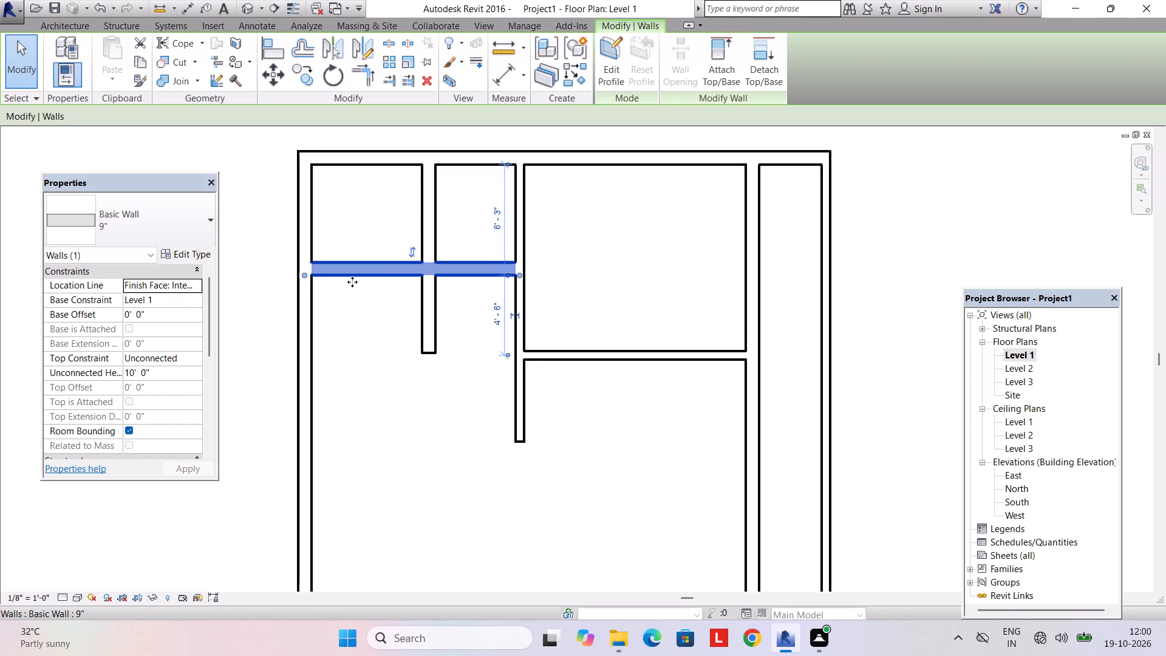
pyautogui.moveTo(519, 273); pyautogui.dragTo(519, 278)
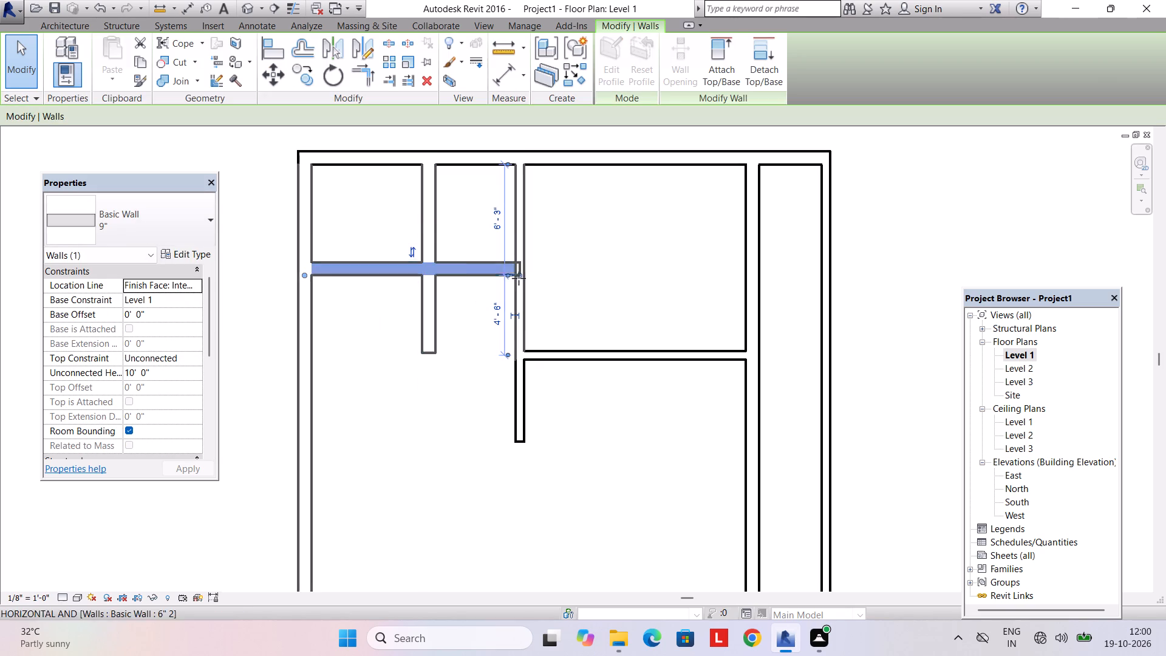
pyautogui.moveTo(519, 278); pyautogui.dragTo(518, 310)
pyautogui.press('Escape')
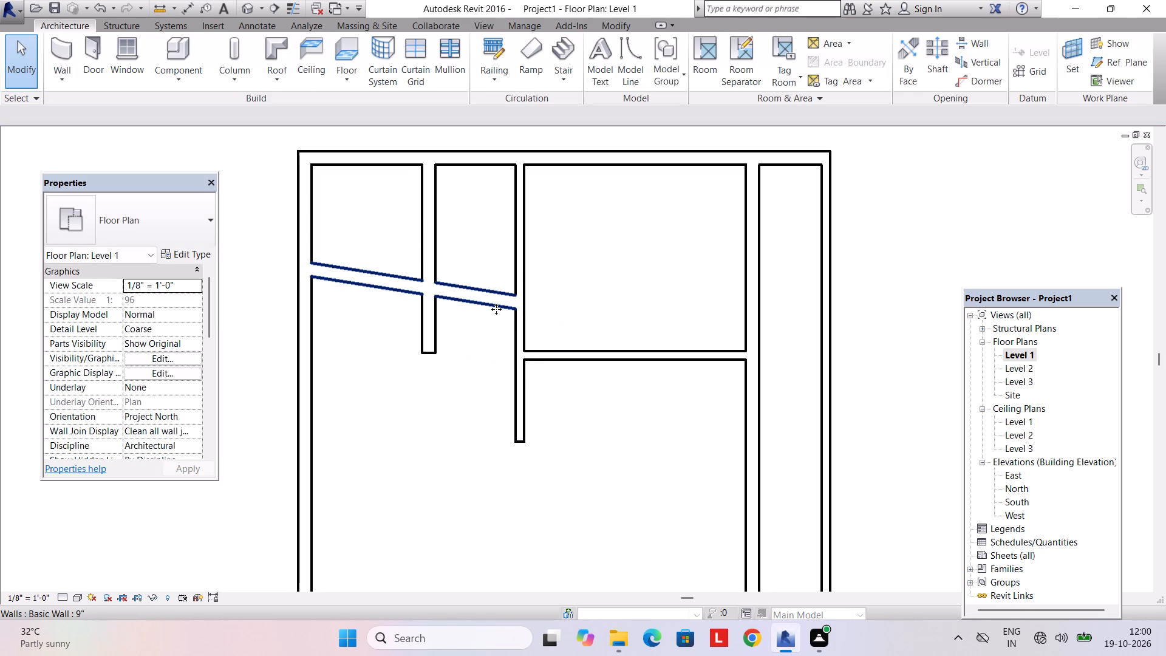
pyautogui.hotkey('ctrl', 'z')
# Set the length of the vertical 9" wall between the two small north-west rooms to 7'.
pyautogui.click(389, 275)
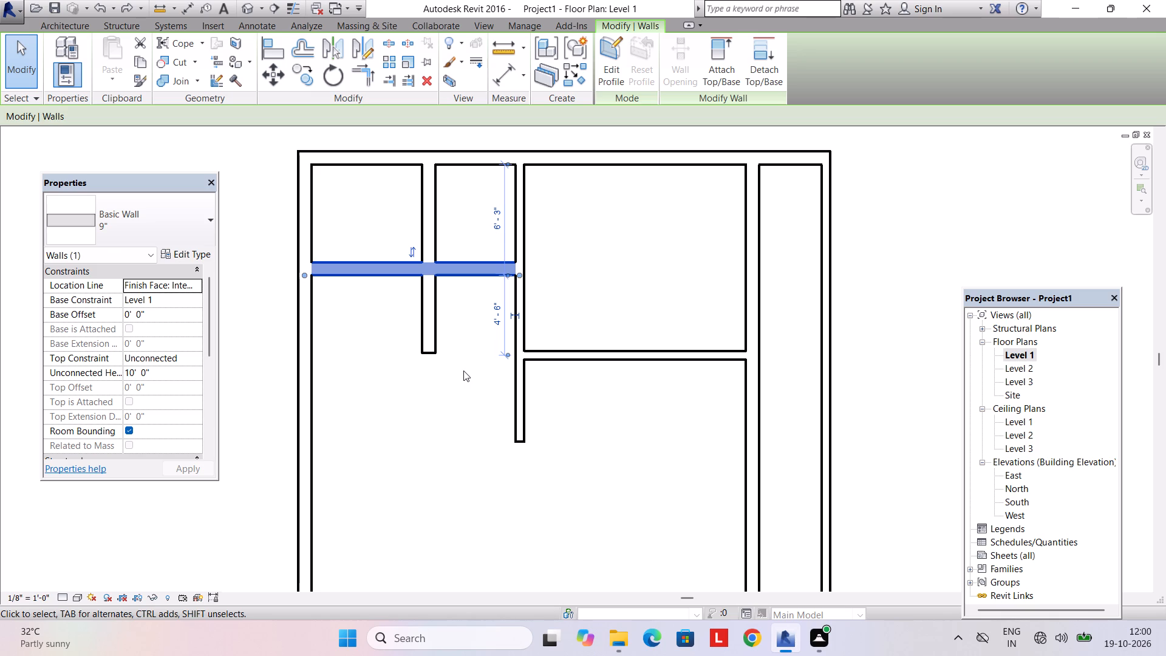
pyautogui.click(432, 341)
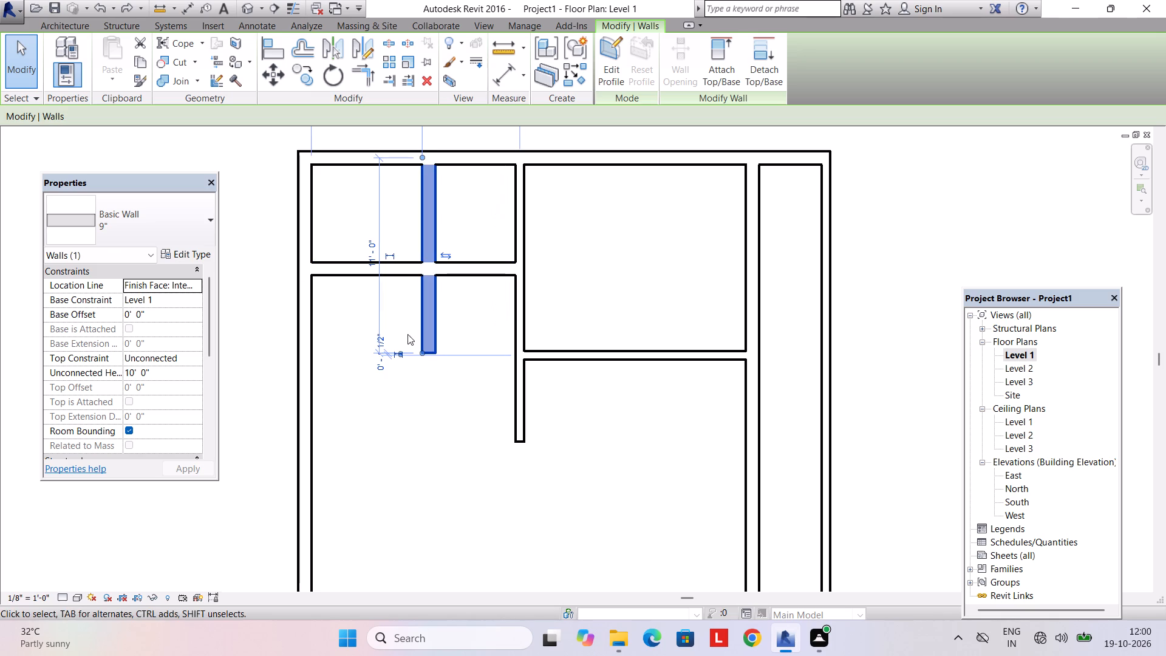
pyautogui.click(367, 243)
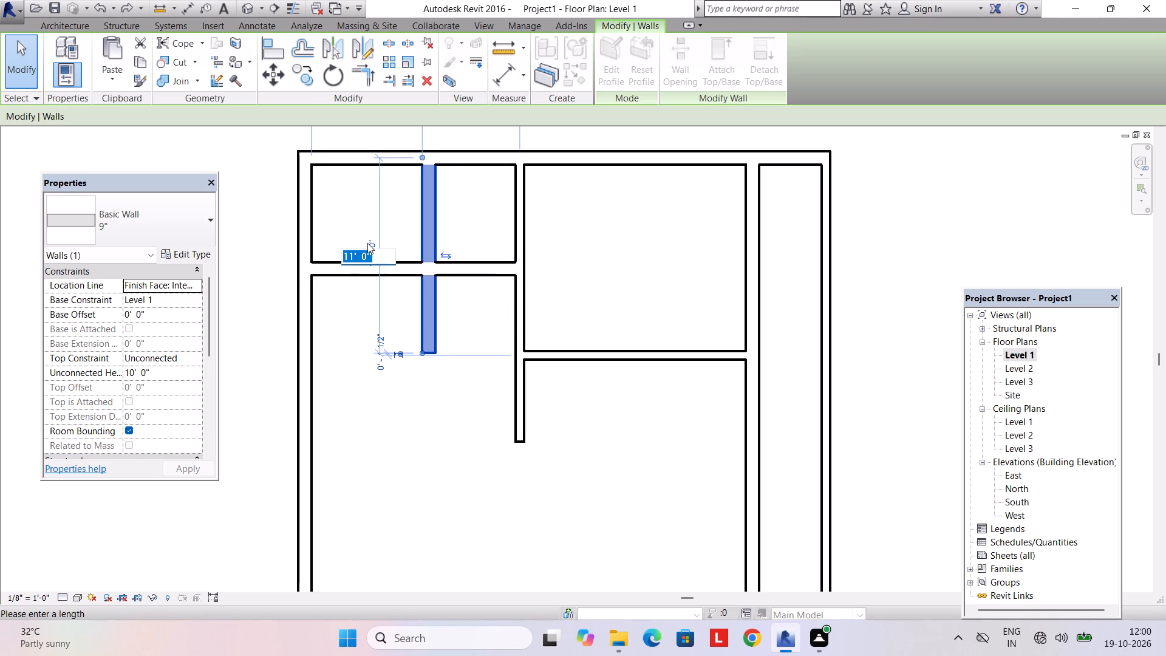
pyautogui.write("7'")
pyautogui.press('Return')
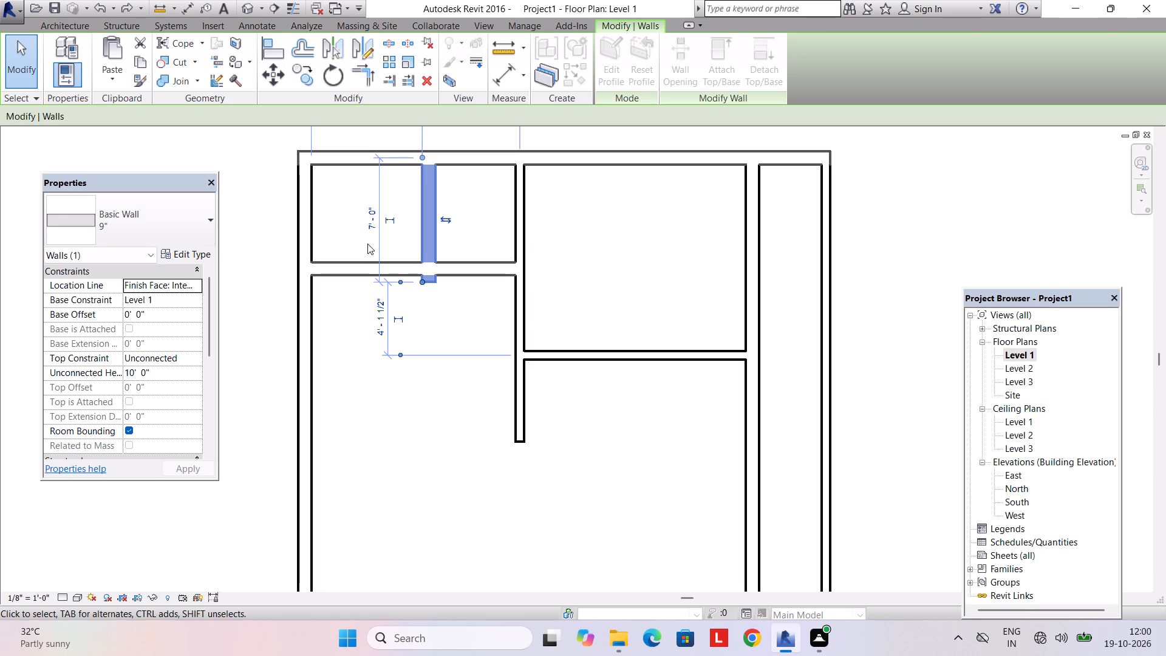
pyautogui.press('Escape')
# Nudge the horizontal 9" wall below the two small north-west rooms three increments south, covering the short vertical wall's south end.
pyautogui.click(392, 276)
pyautogui.press('Down')
pyautogui.press('Down')
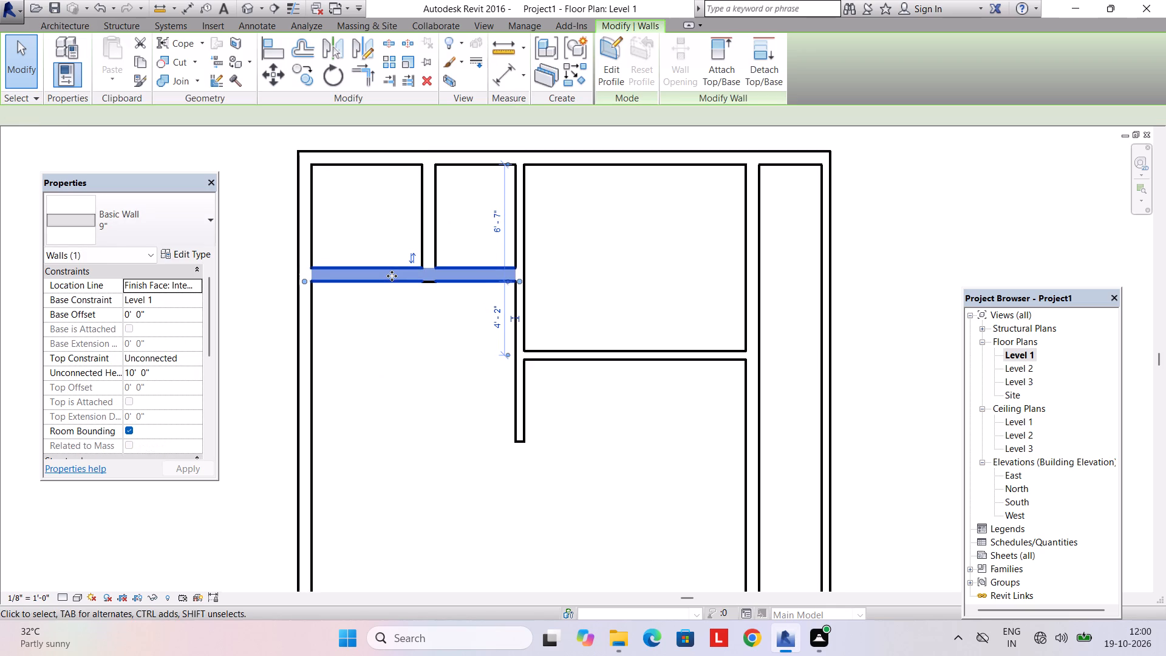
pyautogui.press('Down')
pyautogui.press('Escape')
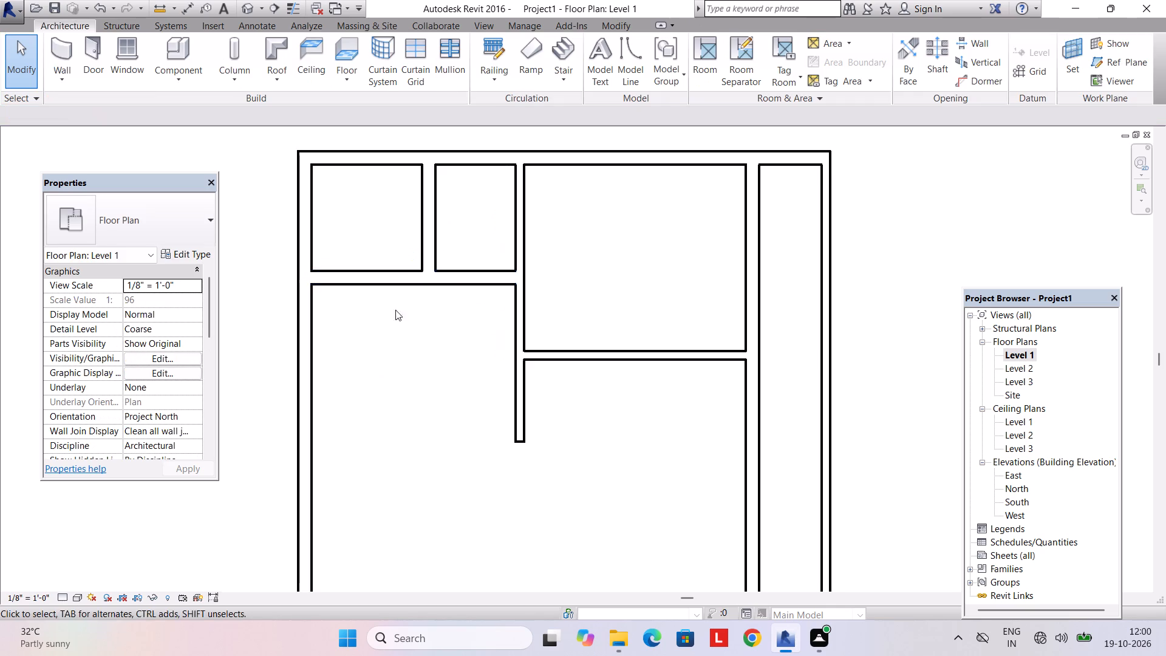
# Draw a horizontal 6" 2 wall 12' long from the west outer wall, starting 12' south of the upper horizontal 9" wall.
pyautogui.moveTo(395, 324); pyautogui.dragTo(401, 378, button='middle')
pyautogui.moveTo(394, 390); pyautogui.dragTo(420, 352, button='middle')
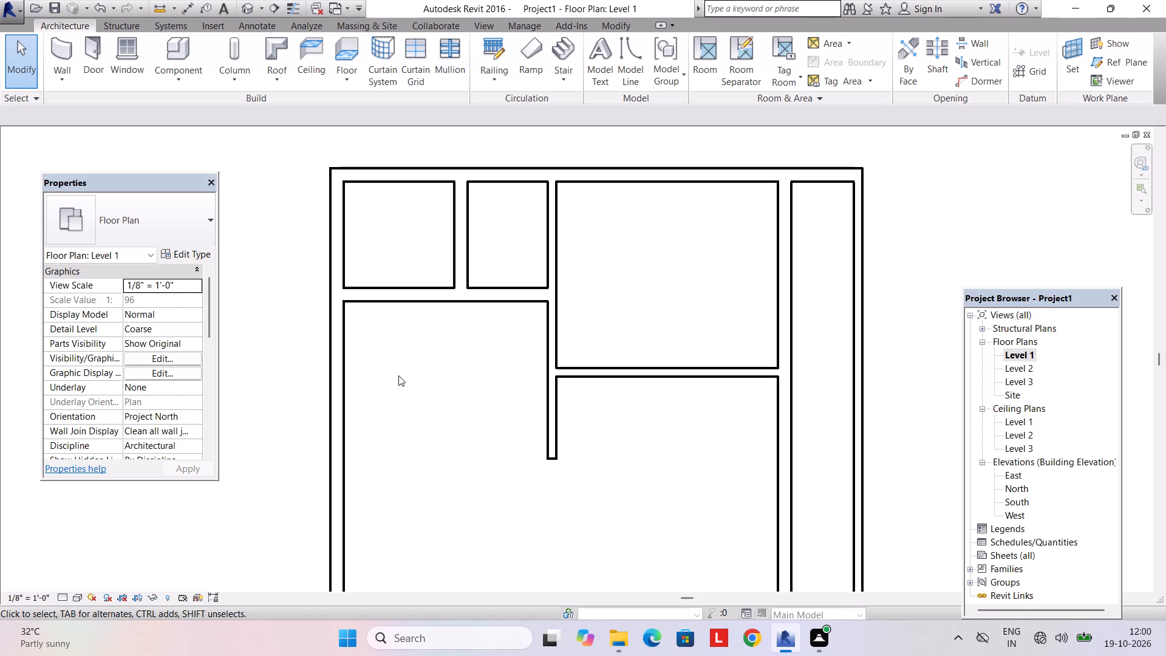
pyautogui.scroll(-2, 400, 448)
pyautogui.moveTo(400, 448); pyautogui.dragTo(390, 346, button='middle')
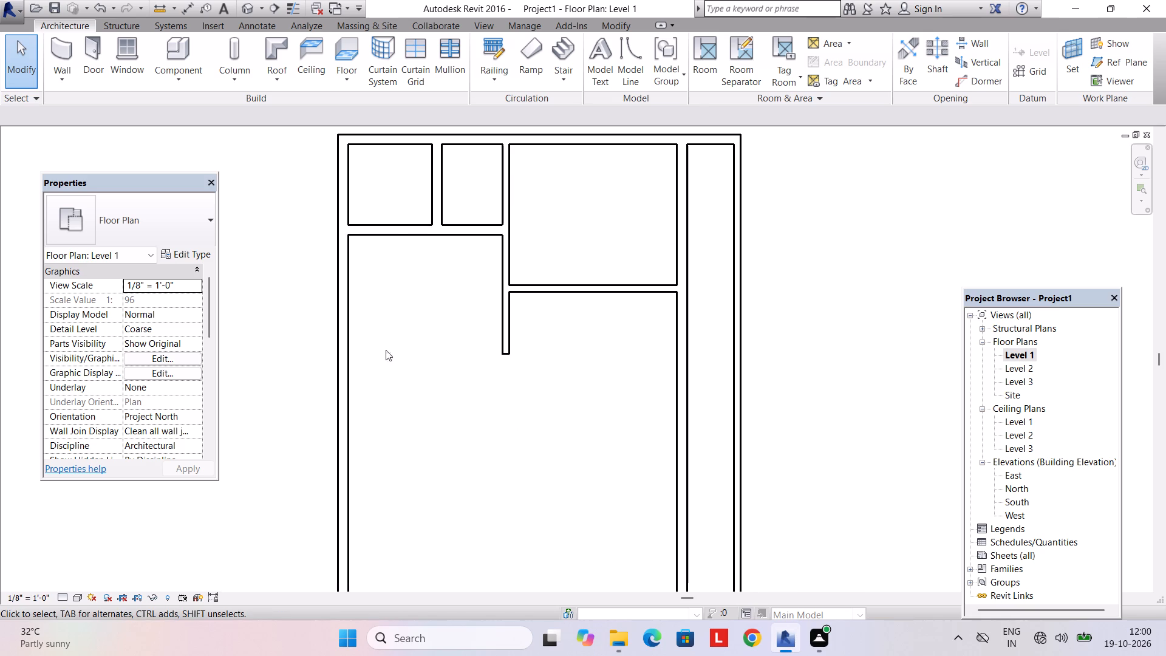
pyautogui.click(61, 52)
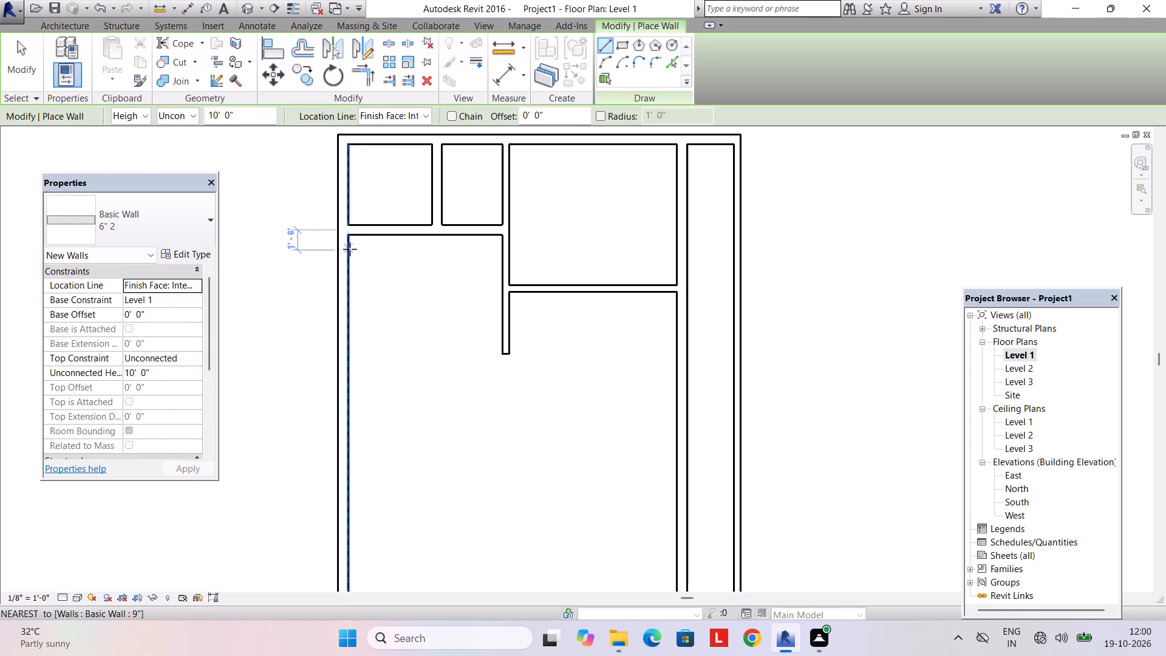
pyautogui.write("12'")
pyautogui.press('Return')
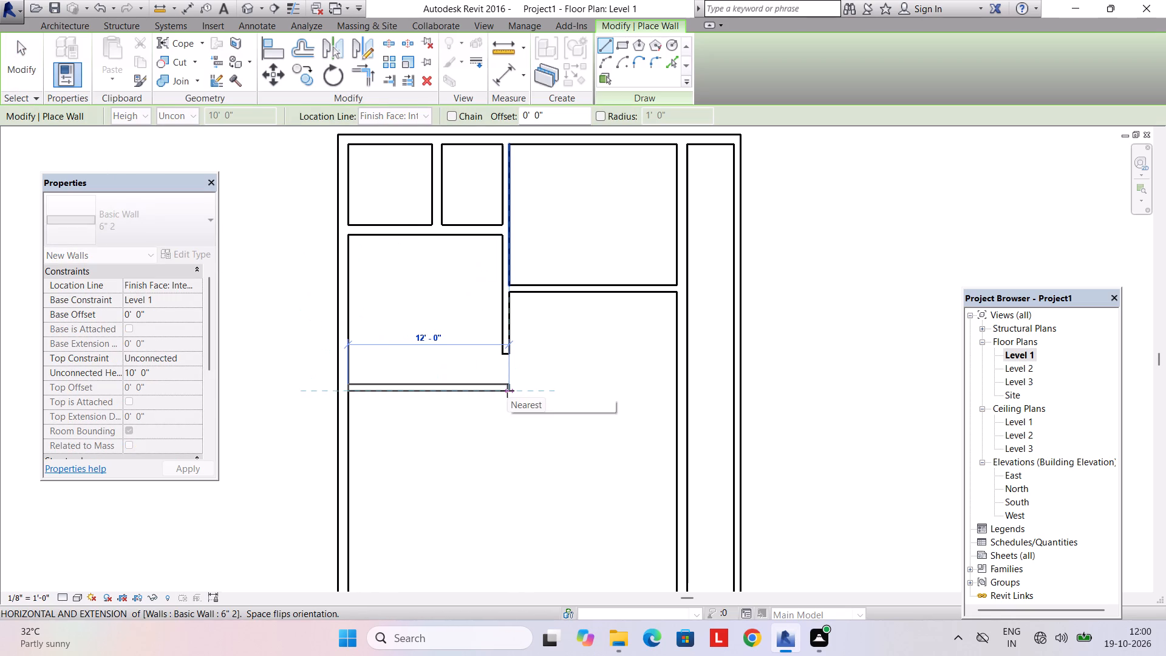
pyautogui.click(507, 391)
# Extend the middle vertical 6" wall with a 6" 2 wall segment south to the east end of the 12' horizontal wall.
pyautogui.click(510, 355)
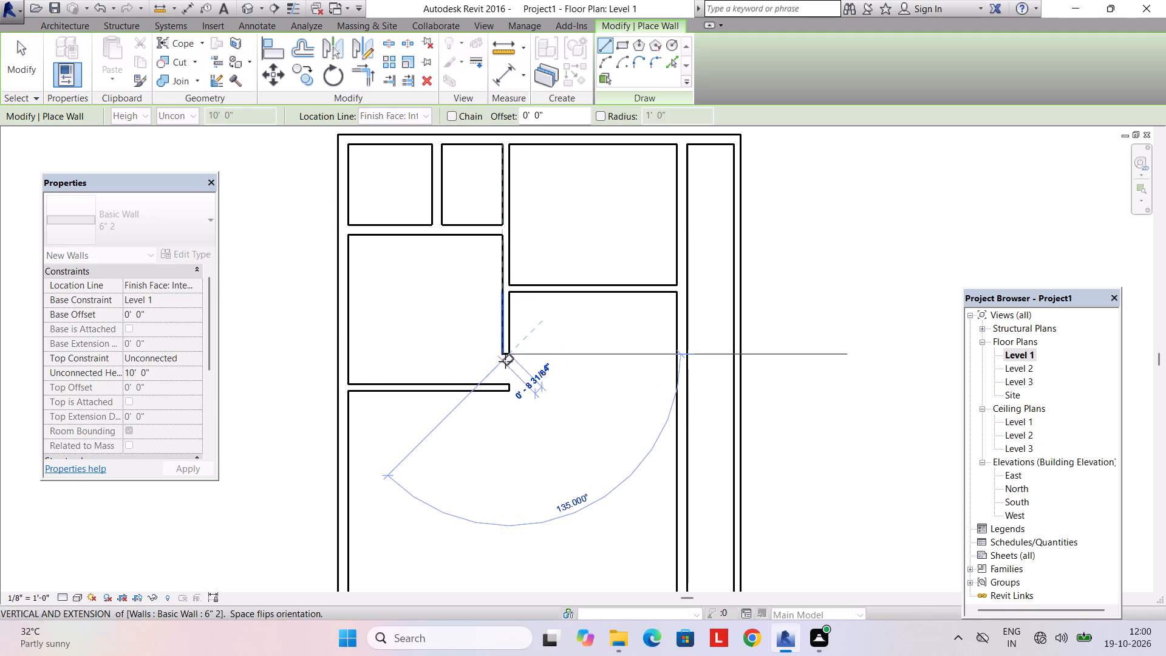
pyautogui.press('space')
pyautogui.click(510, 391)
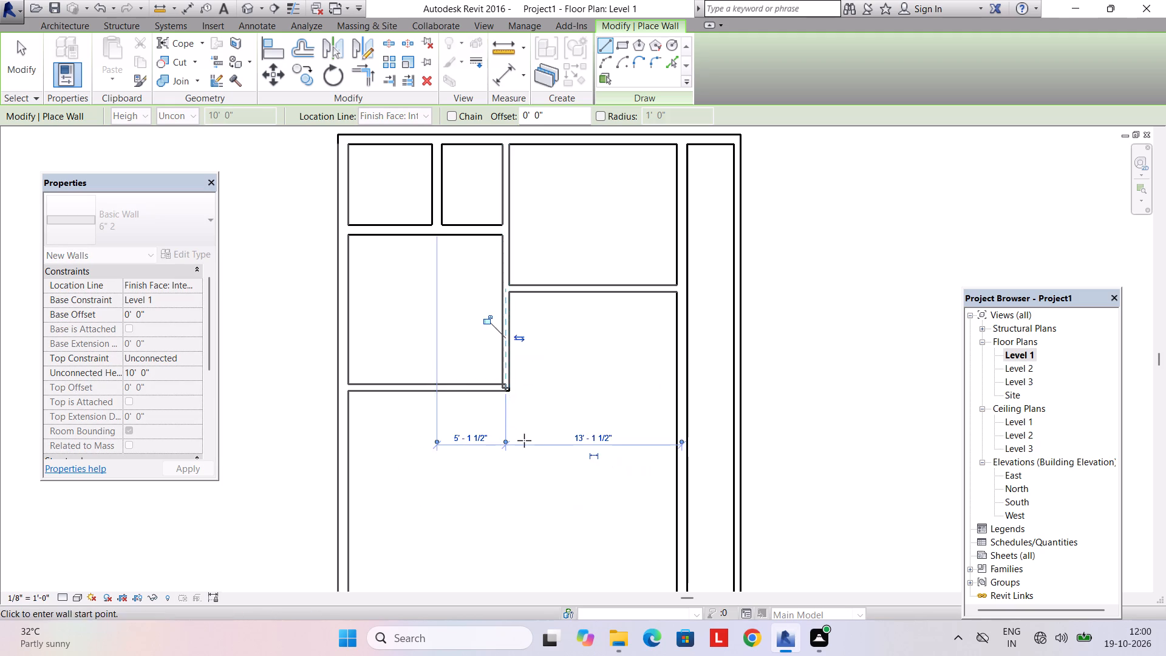
pyautogui.press('Escape')
# Draw a vertical 6" 2 wall from that corner south to the lower horizontal 9" wall.
pyautogui.scroll(1, 489, 431)
pyautogui.scroll(-3, 488, 429)
pyautogui.moveTo(487, 431); pyautogui.dragTo(445, 335, button='middle')
pyautogui.moveTo(450, 367); pyautogui.dragTo(432, 361, button='middle')
pyautogui.moveTo(472, 383); pyautogui.dragTo(457, 445, button='middle')
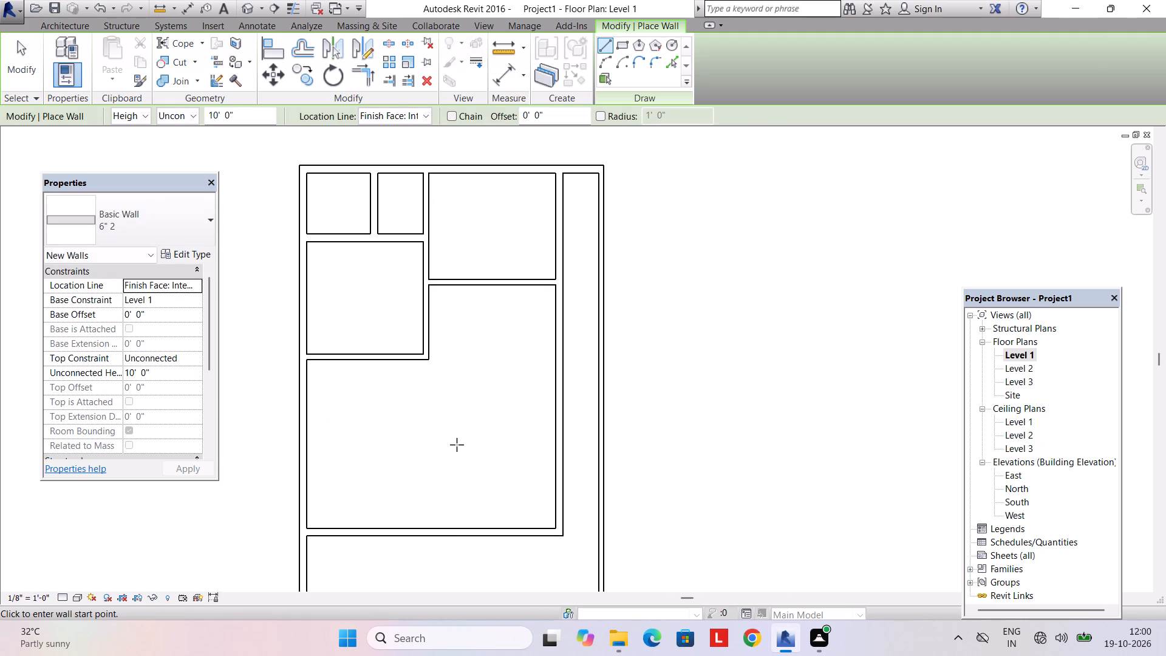
pyautogui.scroll(-1, 457, 441)
pyautogui.moveTo(452, 403); pyautogui.dragTo(448, 367, button='middle')
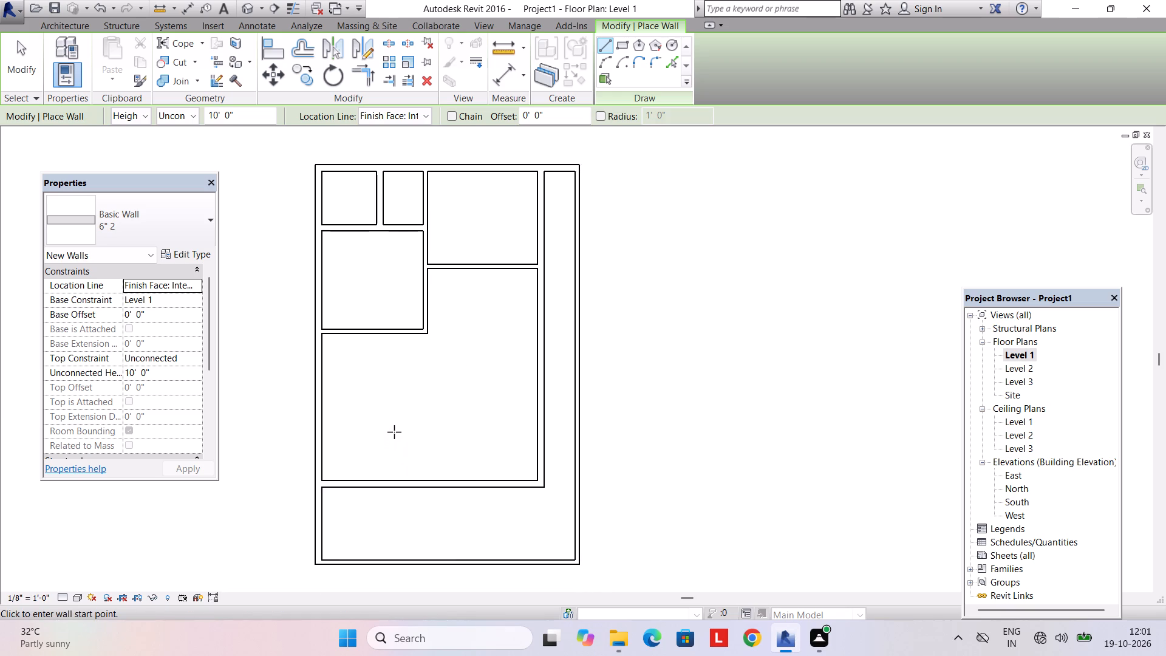
pyautogui.scroll(-2, 394, 431)
pyautogui.moveTo(393, 432); pyautogui.dragTo(386, 411, button='middle')
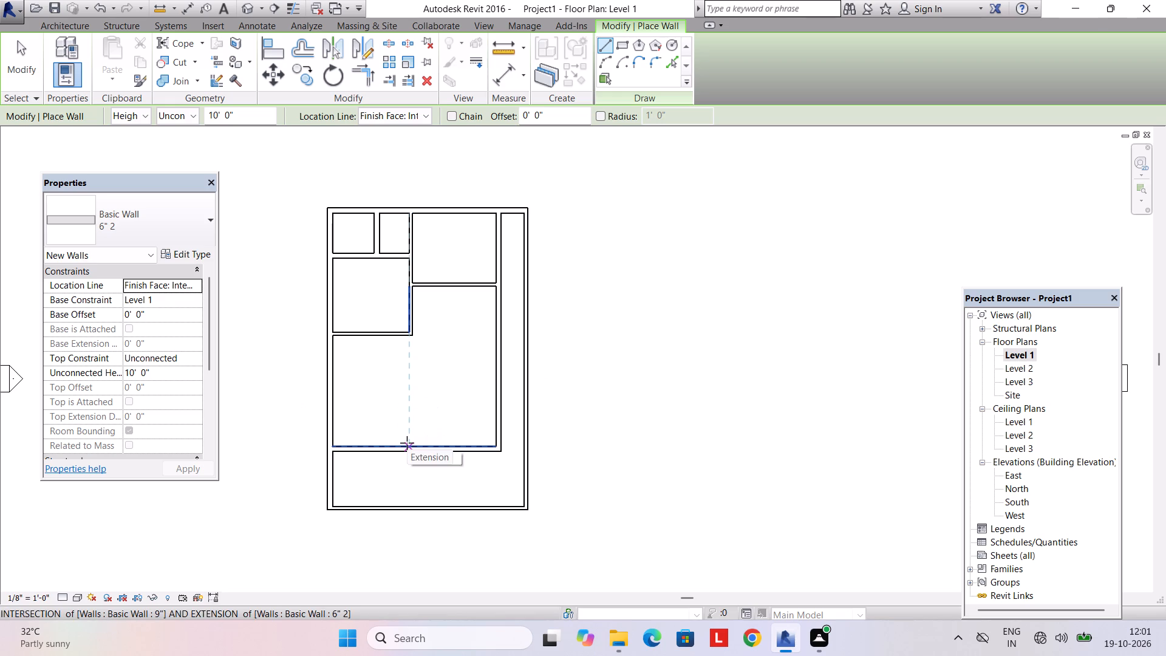
pyautogui.click(418, 340)
pyautogui.press('space')
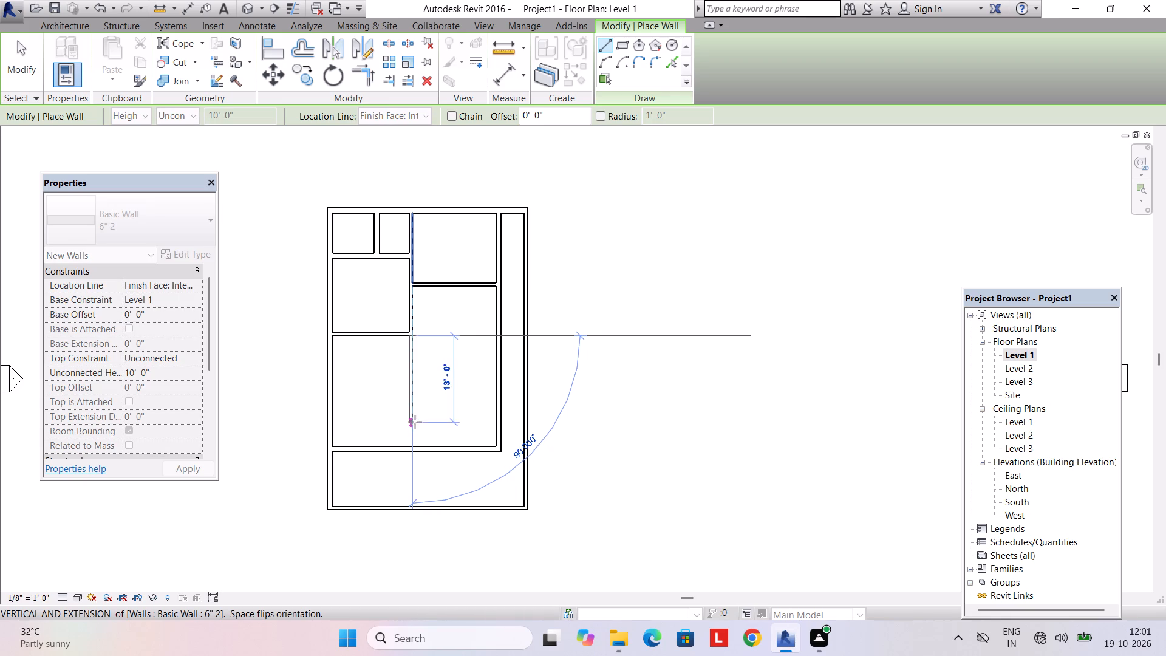
pyautogui.click(418, 443)
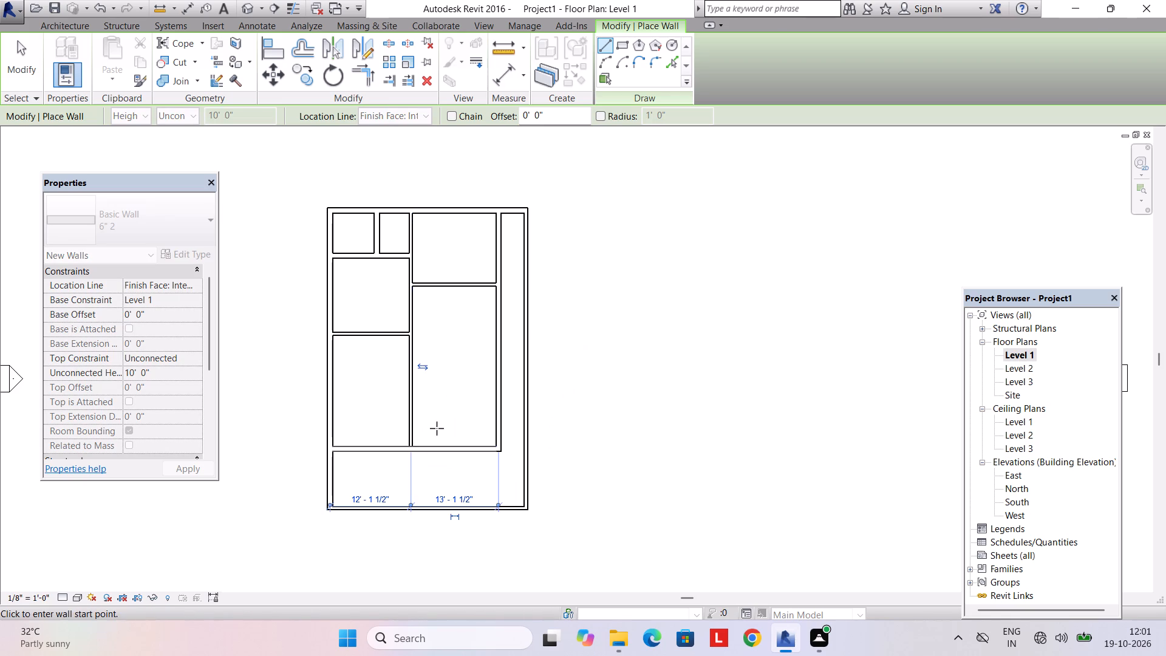
pyautogui.press('Escape')
# Draw a 7' long horizontal 6" 2 wall westward from the middle vertical wall, starting 7' north of the lower 9" wall.
pyautogui.scroll(5, 397, 390)
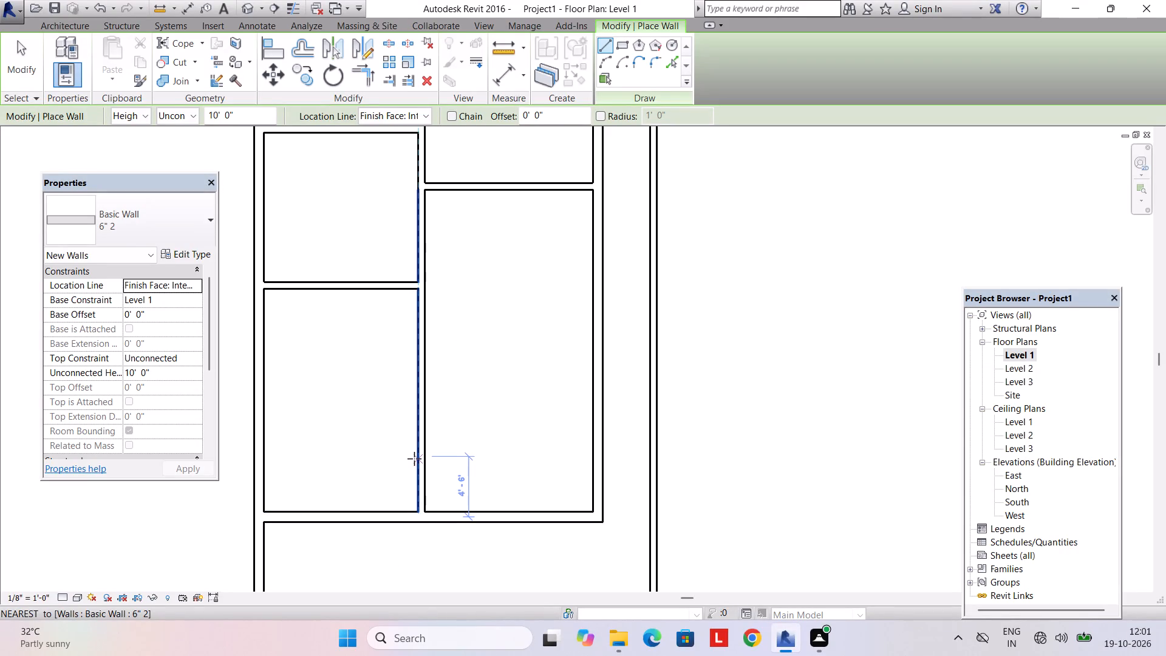
pyautogui.write("7'")
pyautogui.press('Return')
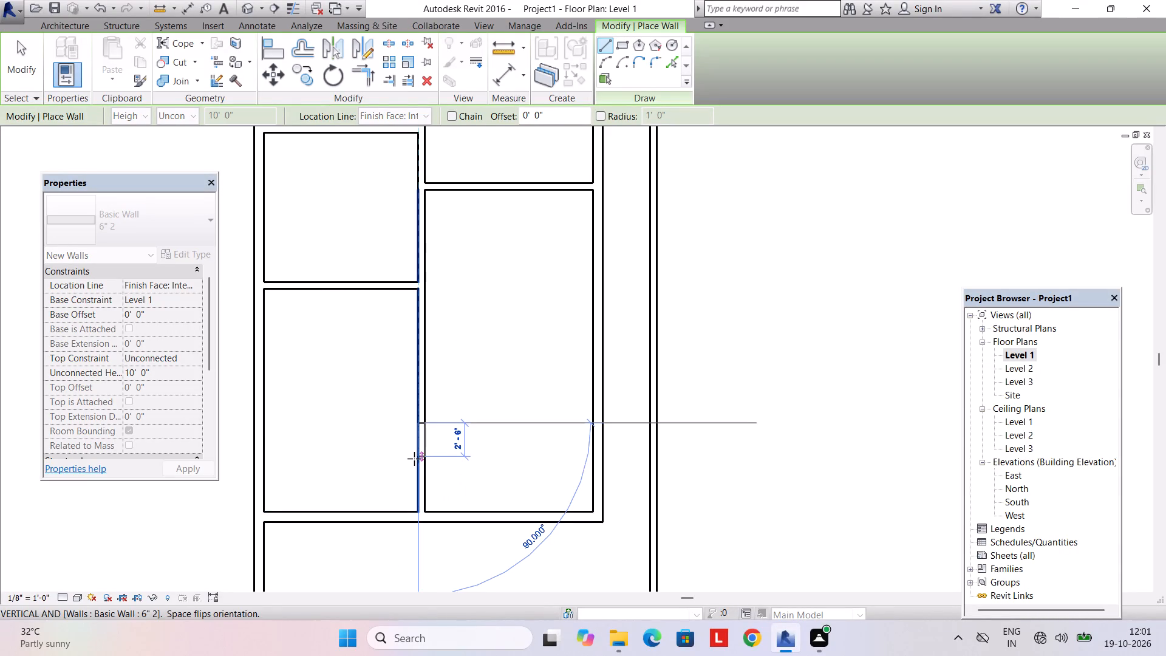
pyautogui.click(329, 425)
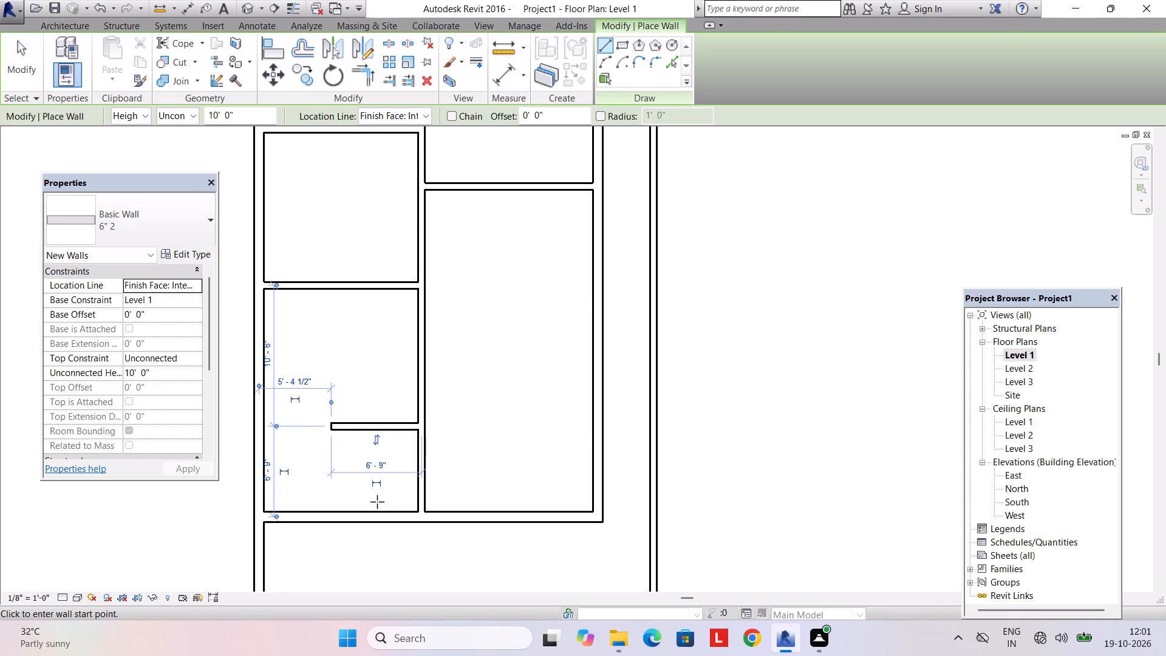
pyautogui.press('Escape')
# Draw a 6' long vertical 6" 2 wall south from the north-east room's south wall, starting 6' from the vertical 9" wall.
pyautogui.scroll(-3, 399, 477)
pyautogui.moveTo(400, 477); pyautogui.dragTo(340, 482, button='middle')
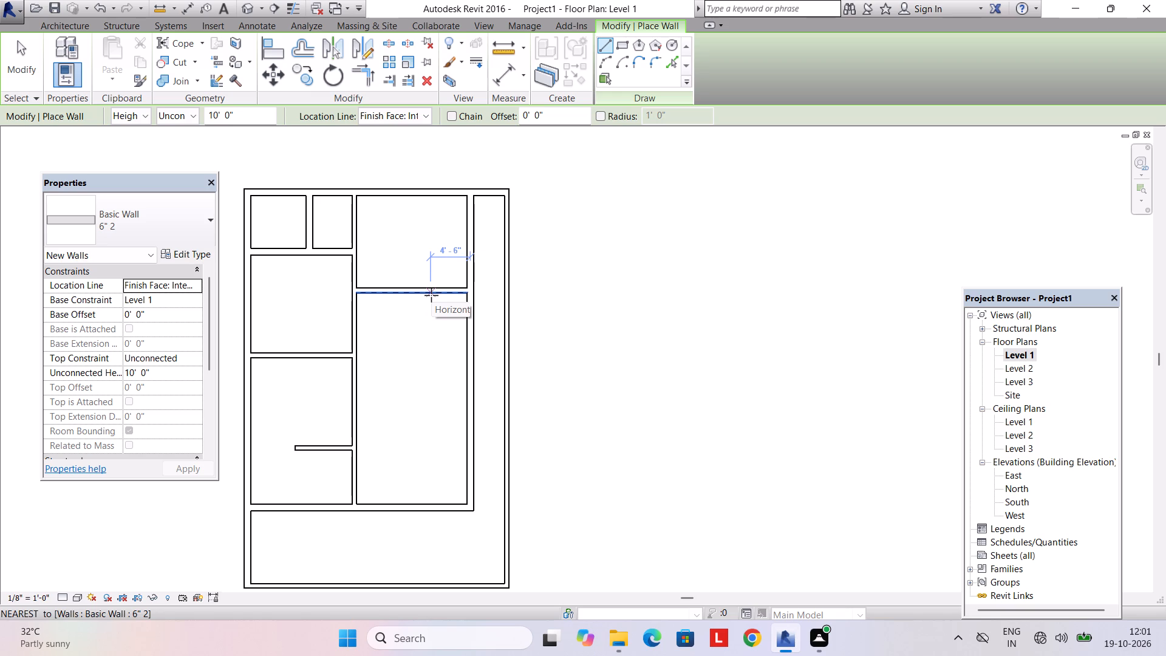
pyautogui.write("6'")
pyautogui.press('Return')
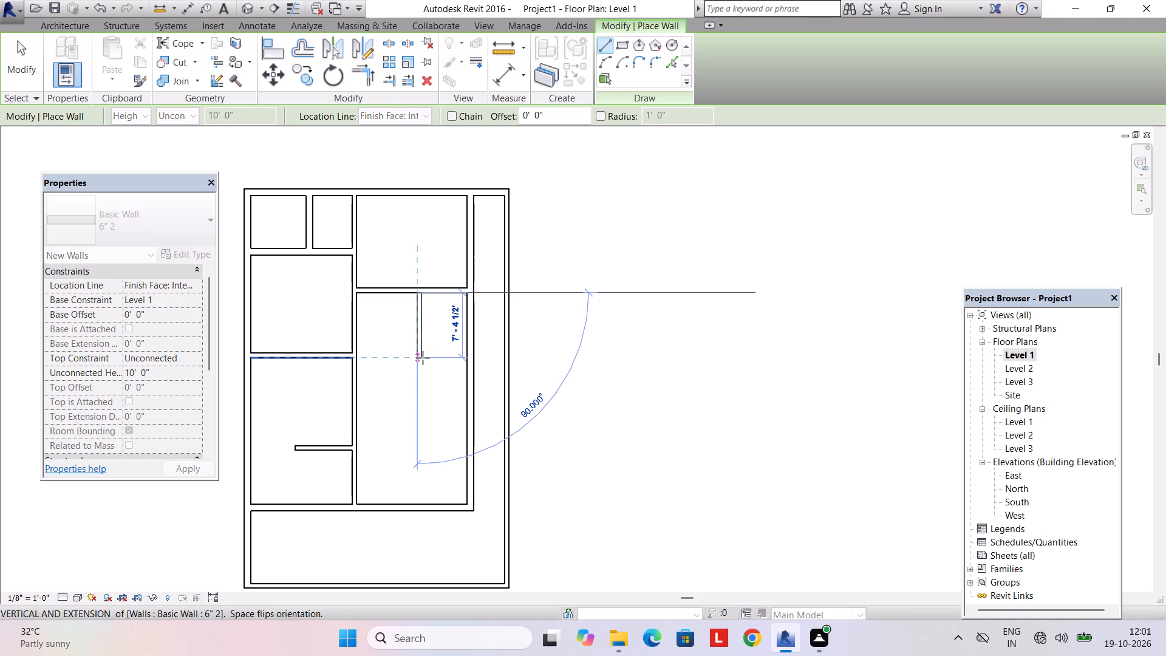
pyautogui.write("6'")
pyautogui.press('Return')
# Draw a horizontal 6" 2 wall from the short vertical wall's south end east to the vertical 9" wall, enclosing a small room.
pyautogui.scroll(4, 423, 348)
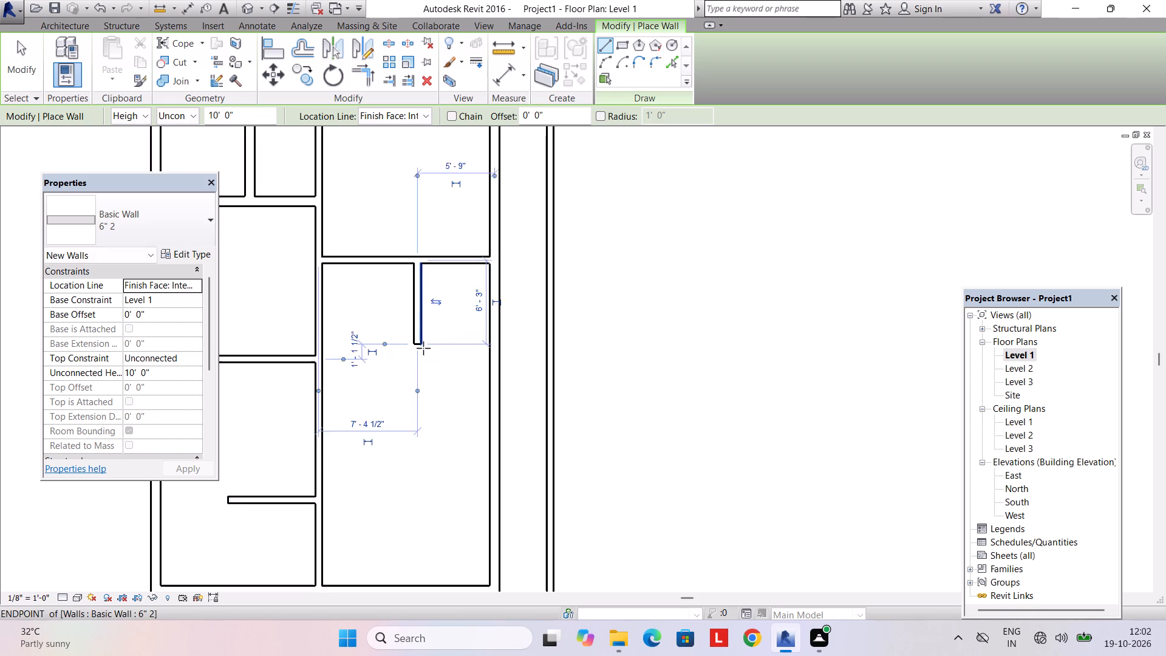
pyautogui.click(421, 340)
pyautogui.press('space')
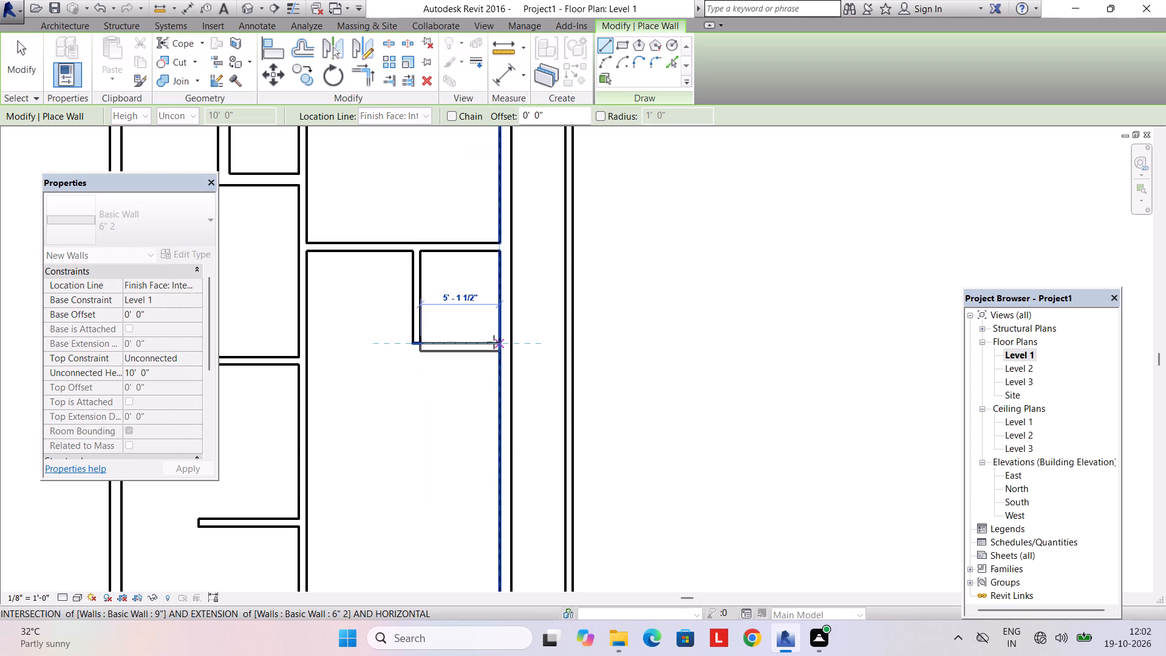
pyautogui.click(494, 342)
pyautogui.press('Escape')
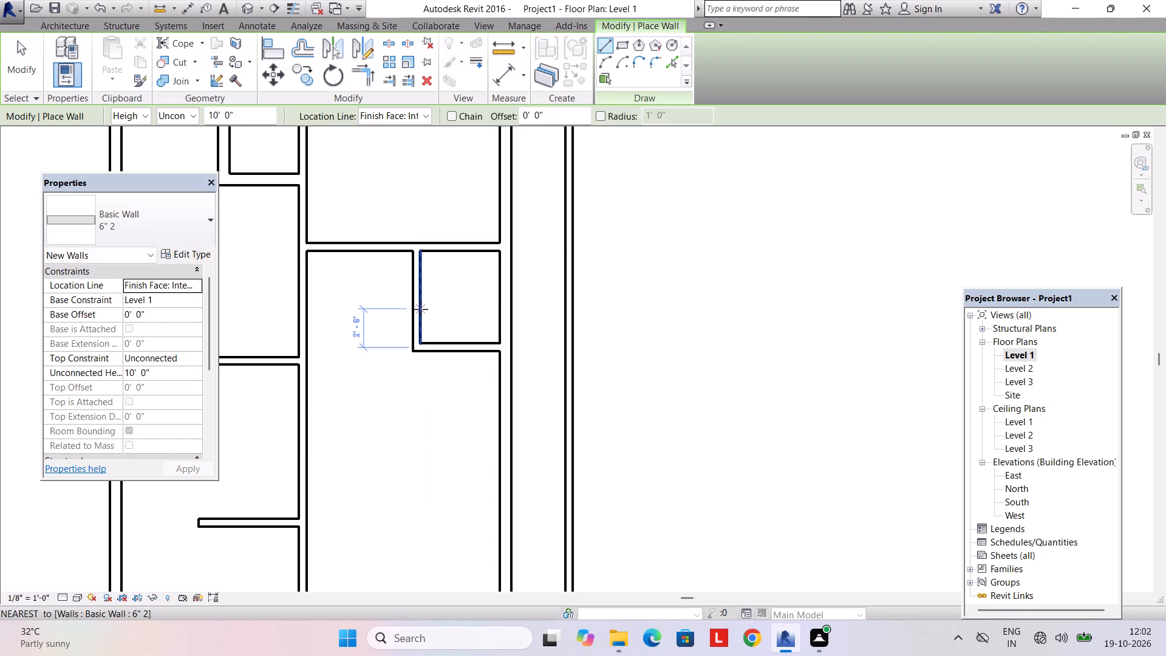
# Set the distance from the small room's west wall, taken at its west face, to the 9" wall's inner face to 6'.
pyautogui.press('Escape')
pyautogui.click(421, 309)
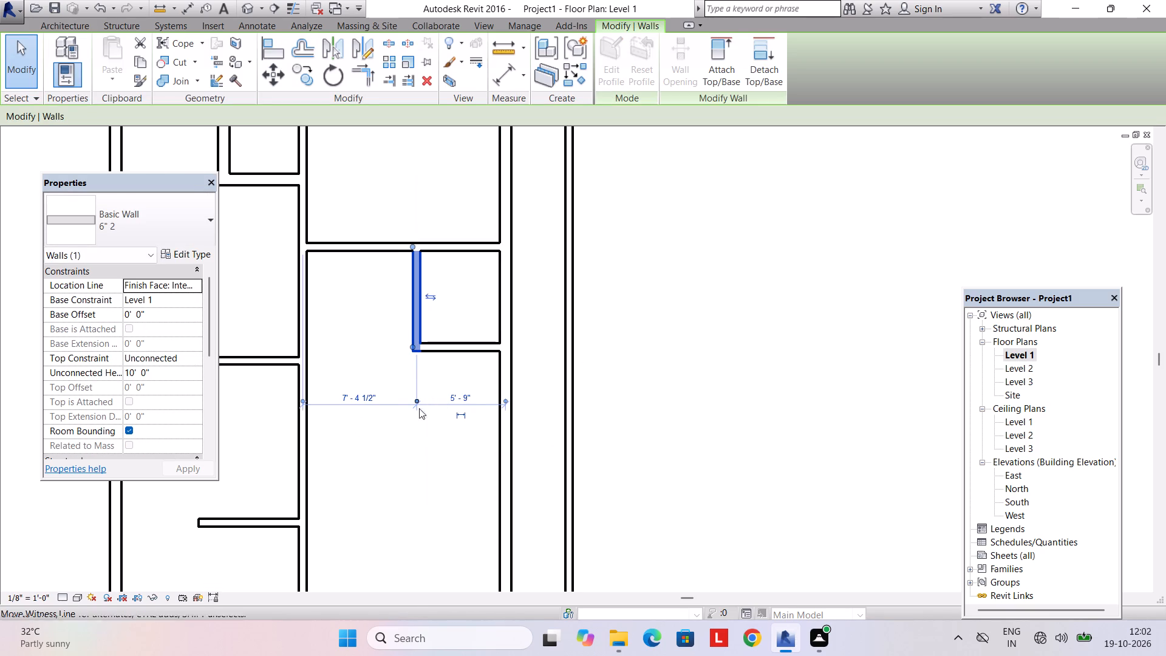
pyautogui.scroll(2, 412, 384)
pyautogui.click(536, 403)
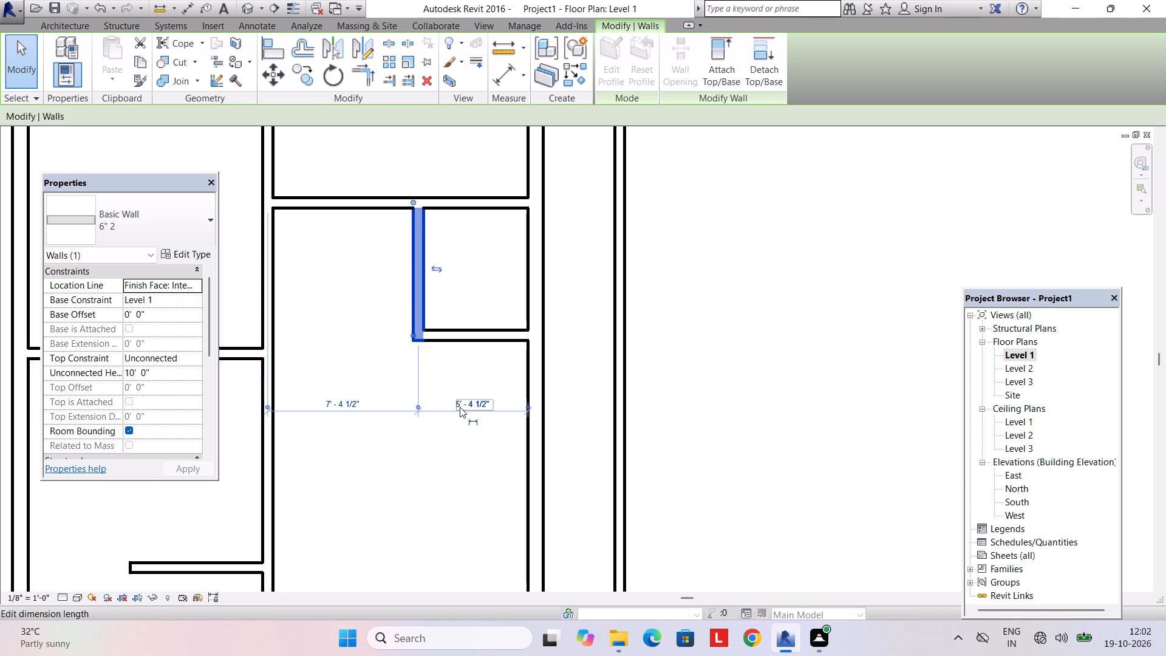
pyautogui.click(418, 406)
pyautogui.click(477, 406)
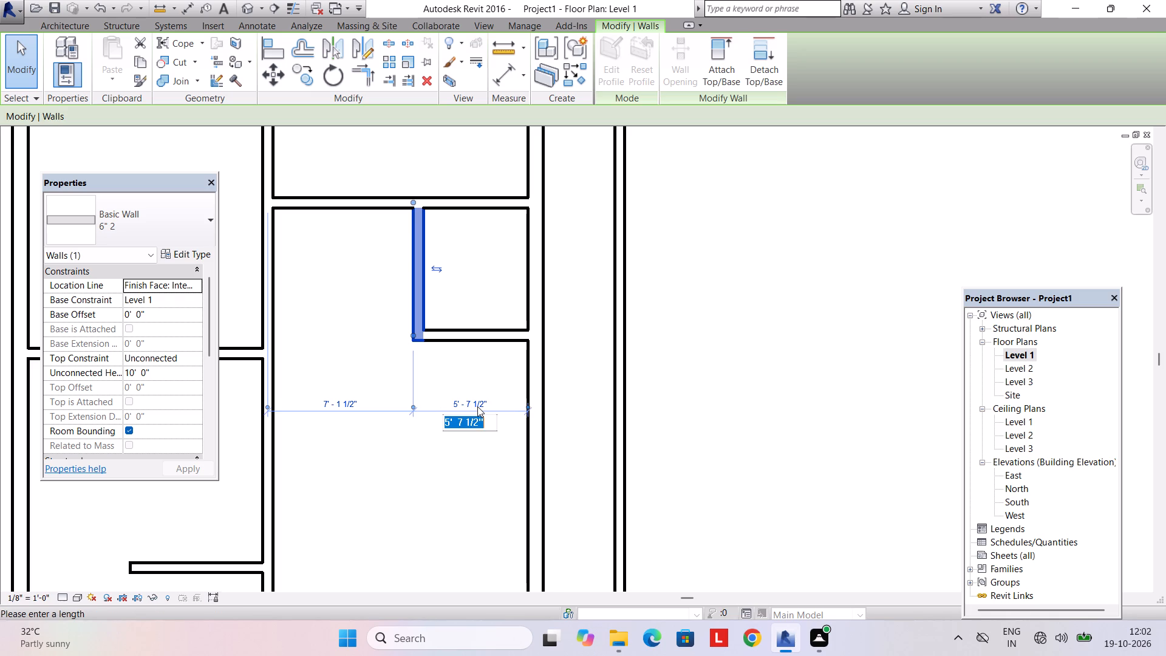
pyautogui.write("6'")
pyautogui.press('Return')
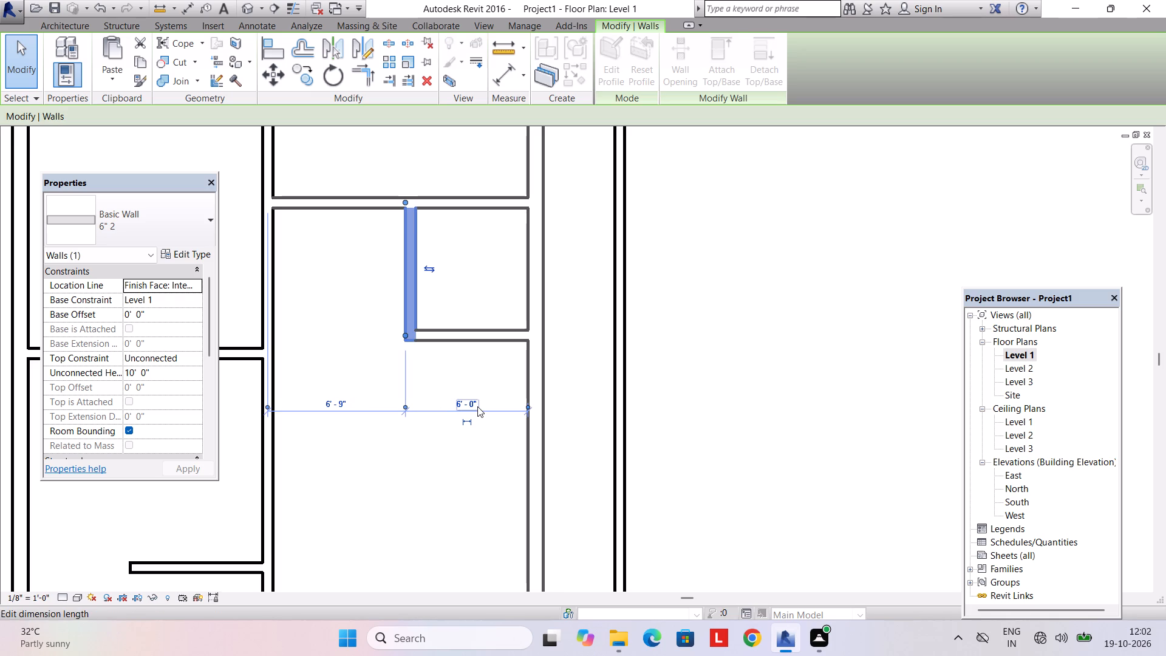
# Measure the small room's clear north-south depth between the inner faces of its walls.
pyautogui.click(478, 338)
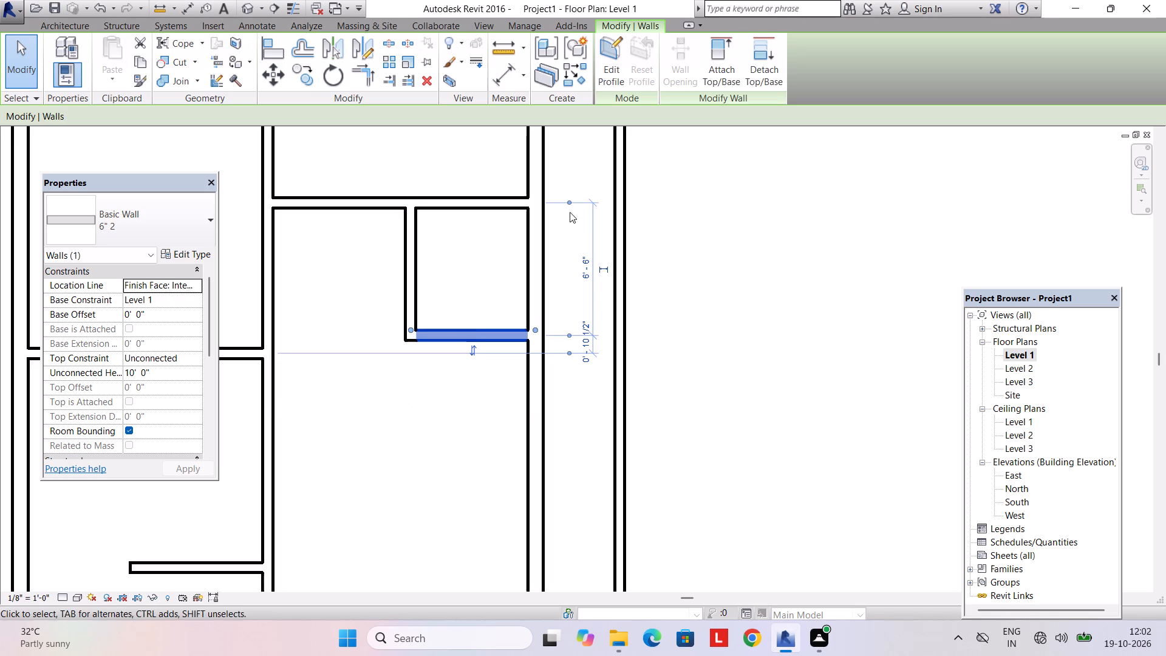
pyautogui.click(570, 202)
pyautogui.scroll(2, 578, 347)
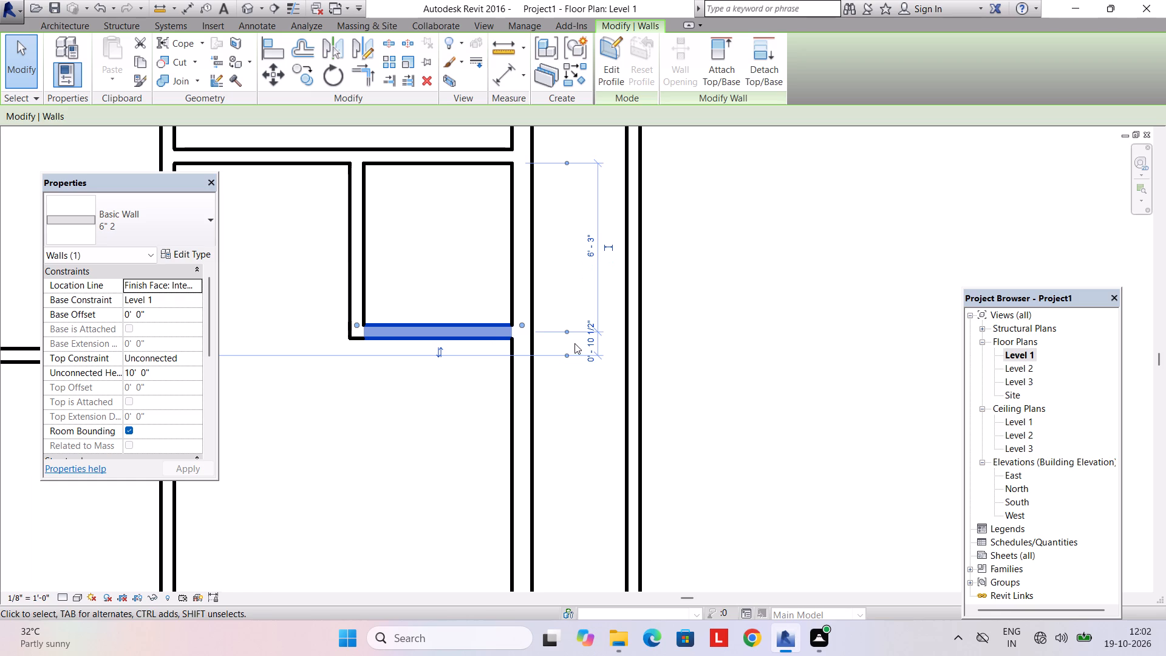
pyautogui.click(566, 334)
pyautogui.click(566, 334)
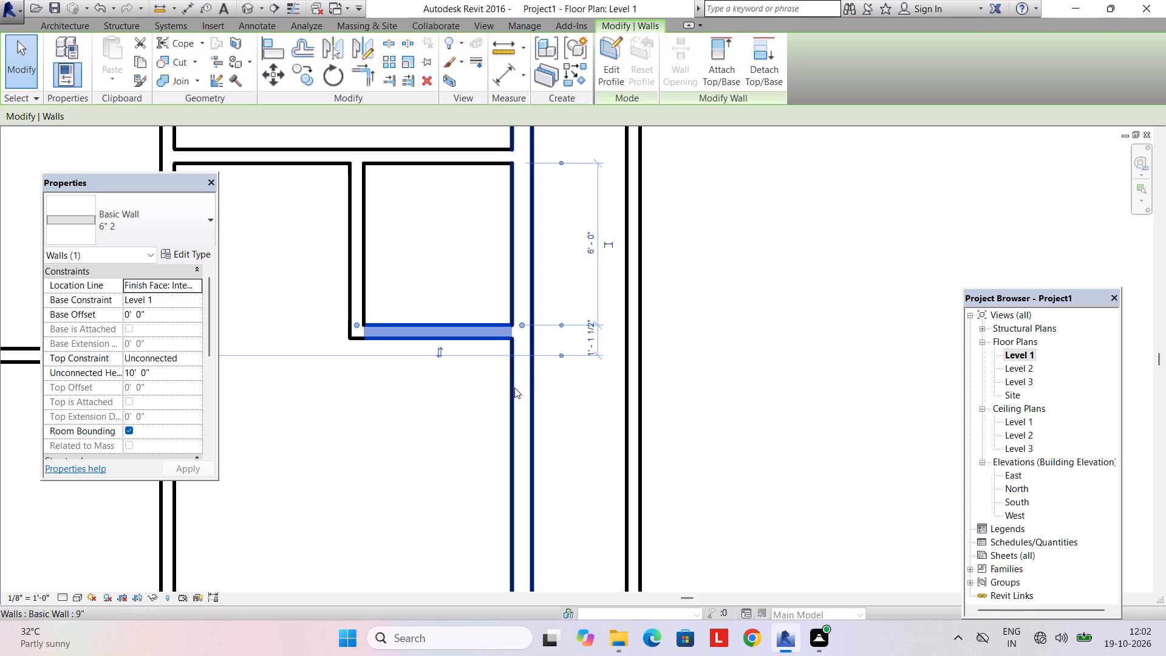
pyautogui.press('Escape')
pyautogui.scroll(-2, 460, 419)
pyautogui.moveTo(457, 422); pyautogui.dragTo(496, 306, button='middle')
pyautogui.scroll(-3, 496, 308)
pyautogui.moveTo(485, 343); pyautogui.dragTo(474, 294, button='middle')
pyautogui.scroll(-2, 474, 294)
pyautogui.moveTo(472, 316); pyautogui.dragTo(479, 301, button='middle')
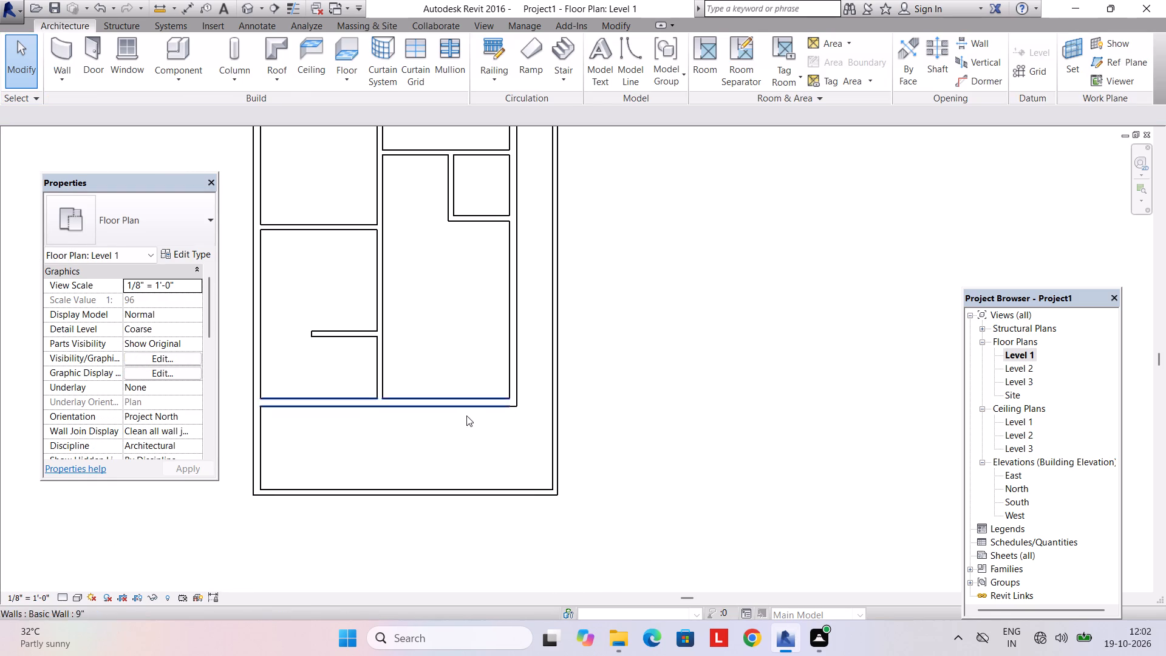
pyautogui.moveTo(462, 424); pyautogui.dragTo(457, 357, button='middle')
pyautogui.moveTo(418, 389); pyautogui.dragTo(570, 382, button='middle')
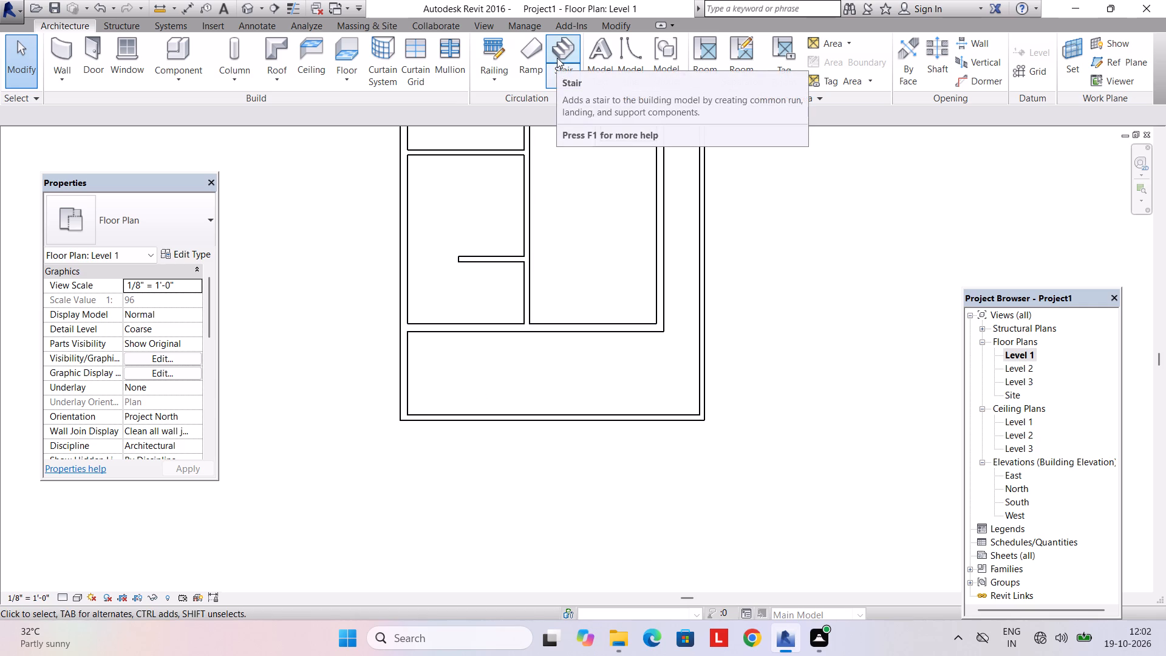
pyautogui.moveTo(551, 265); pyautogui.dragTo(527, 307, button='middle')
# Open the default 3D view and set its visual style to Shaded.
pyautogui.click(494, 29)
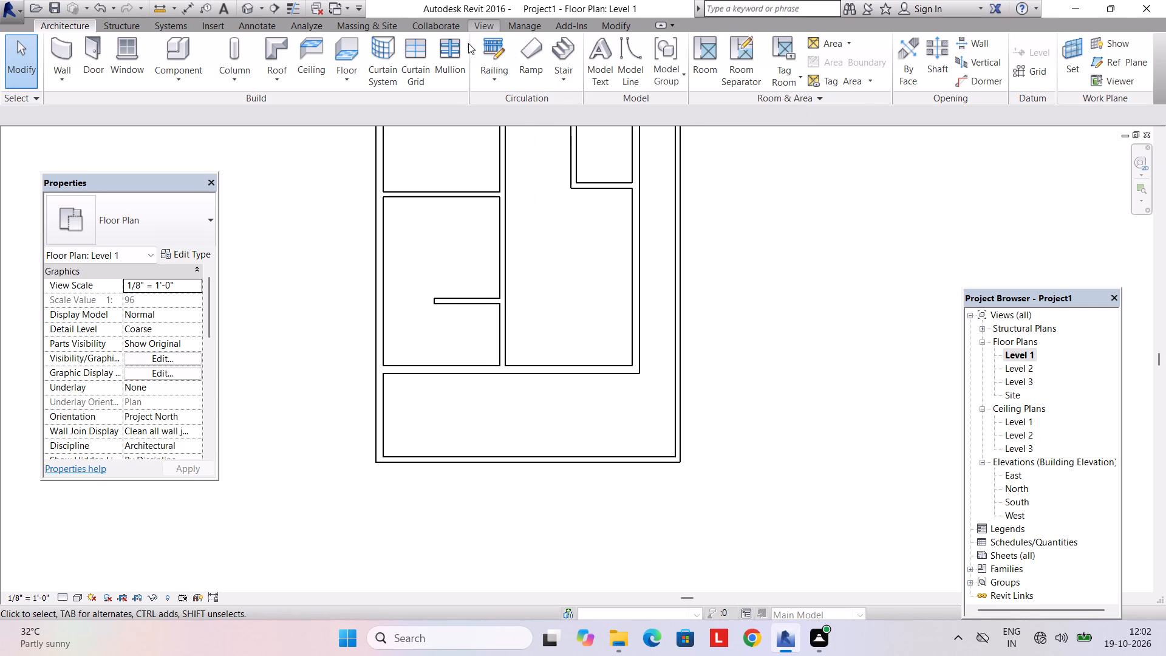
pyautogui.click(442, 50)
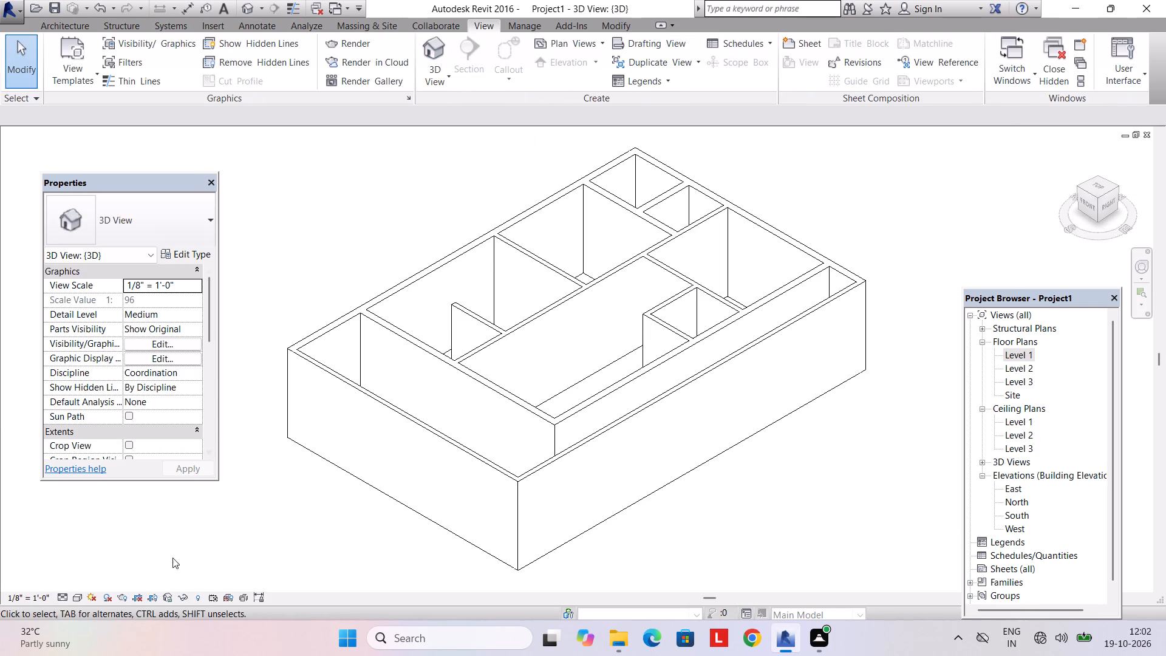
pyautogui.click(73, 600)
pyautogui.click(131, 570)
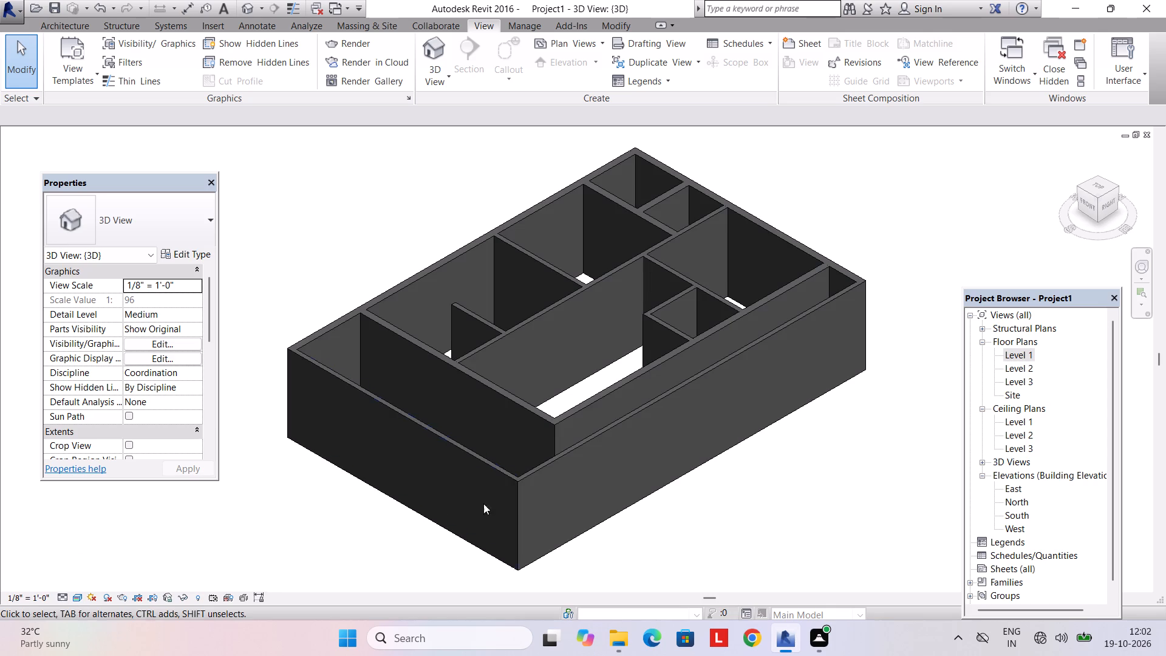
# Set the unconnected height of all walls of type 6", the south and east outer walls, to 5'.
pyautogui.click(537, 472)
pyautogui.write('sa')
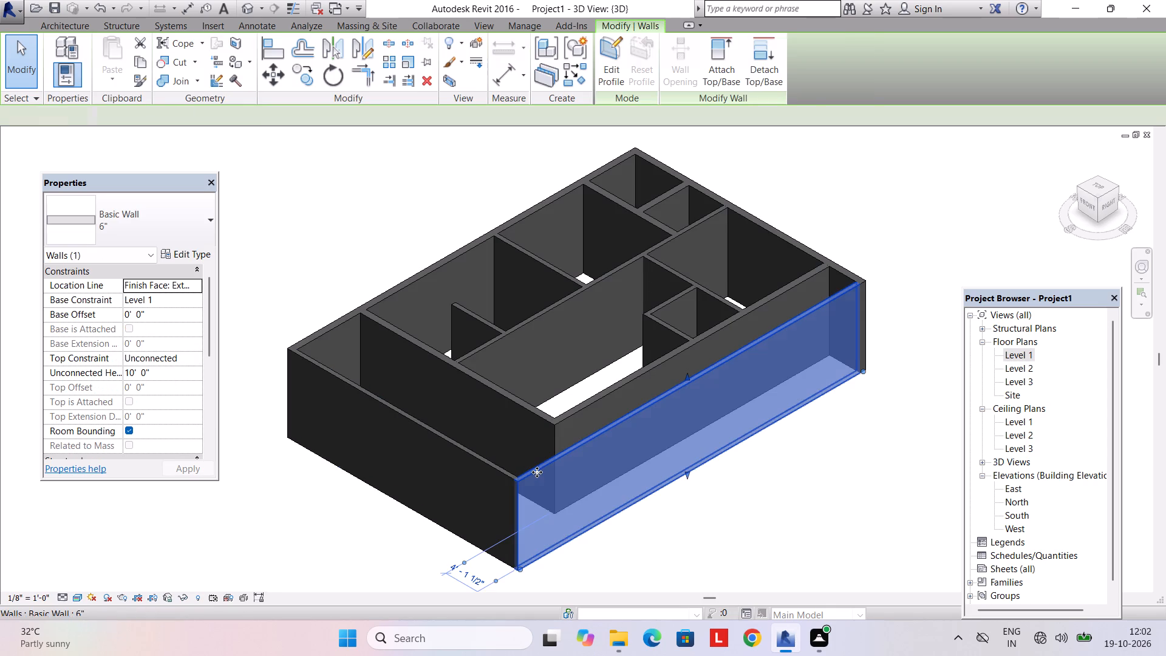
pyautogui.click(163, 367)
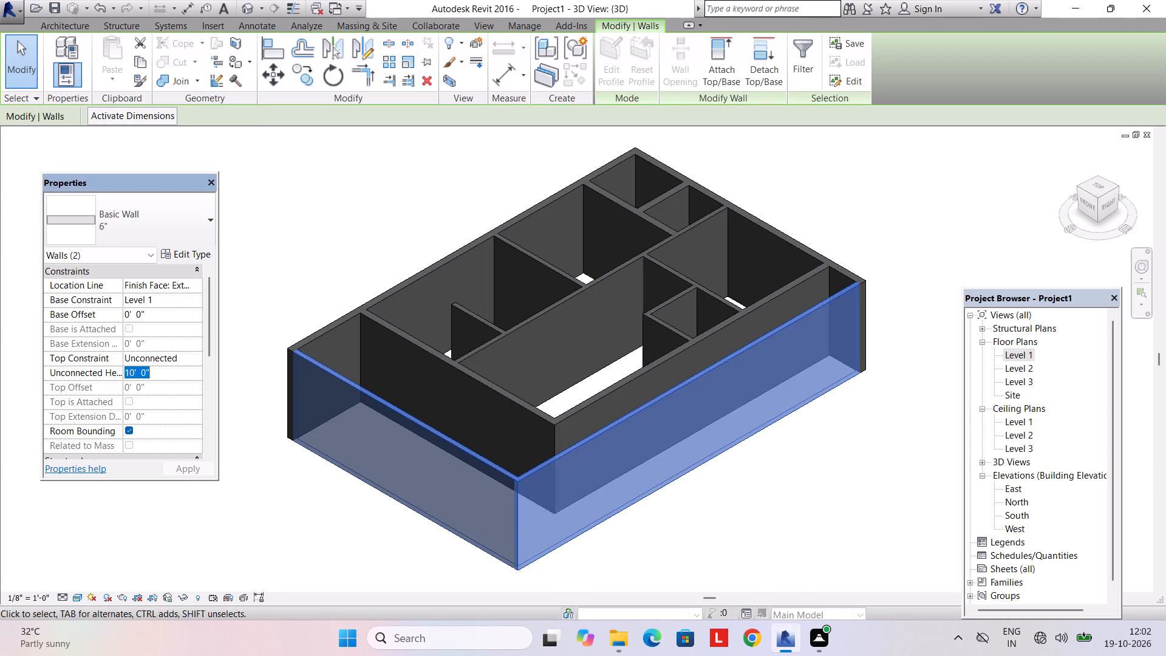
pyautogui.write("5'")
pyautogui.press('Return')
pyautogui.press('Return')
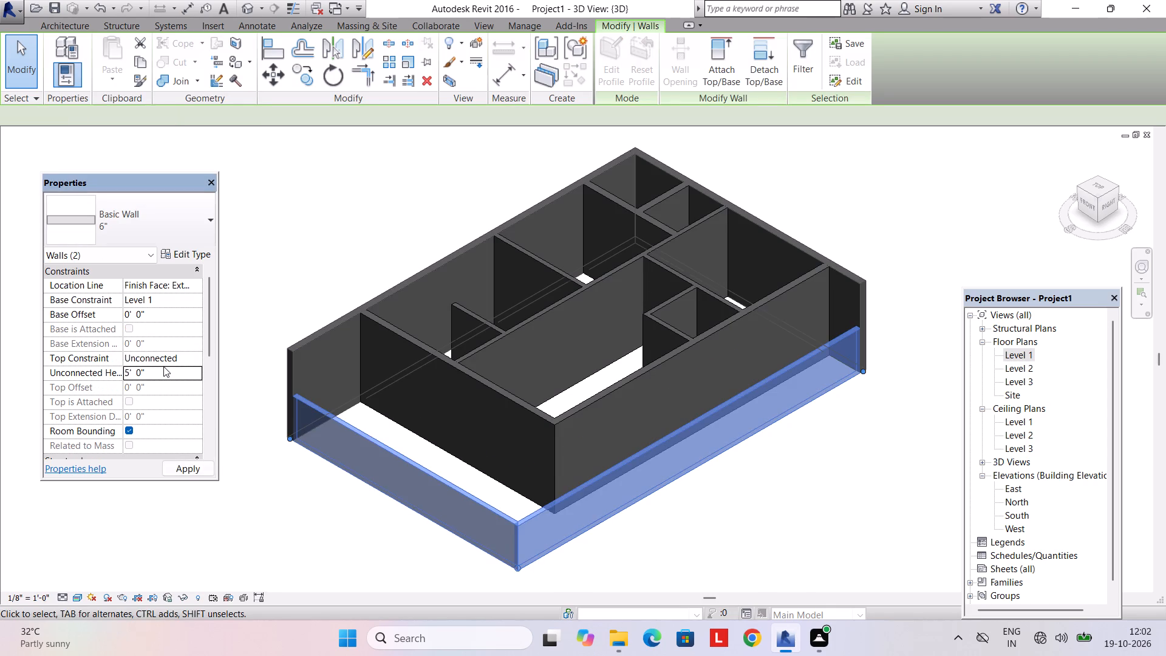
pyautogui.press('Escape')
pyautogui.press('Escape')
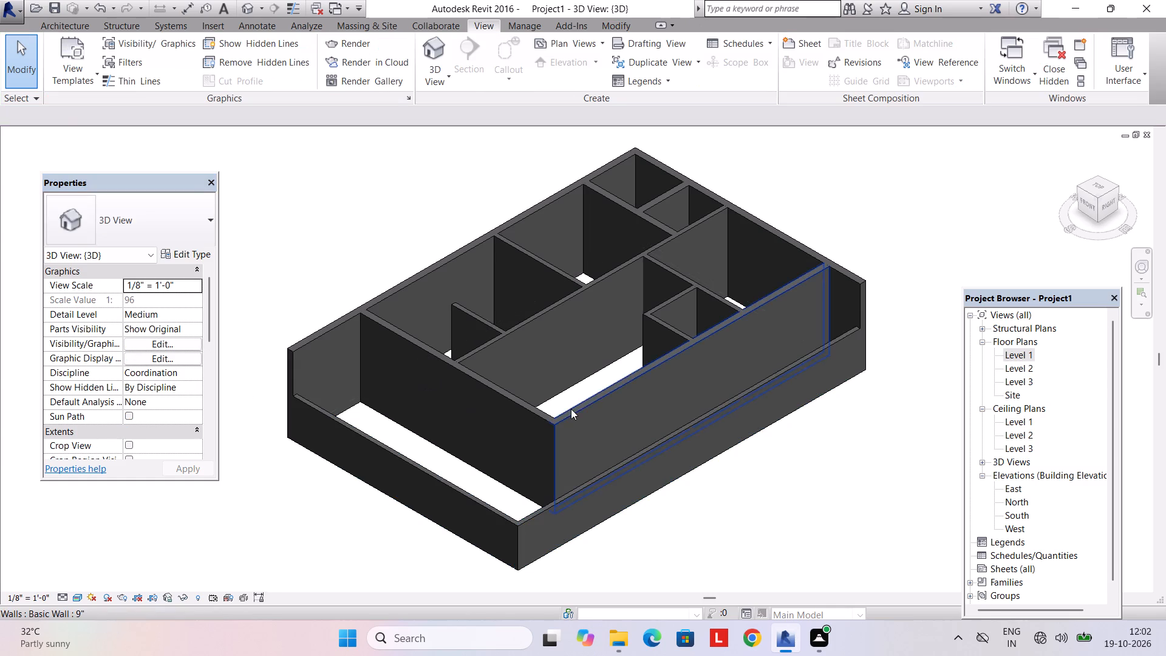
# In the Level 1 floor plan, split the 9" north outer wall at the east face of the inner north-south 9" wall.
pyautogui.scroll(-4, 571, 409)
pyautogui.scroll(3, 695, 386)
pyautogui.moveTo(667, 444); pyautogui.dragTo(727, 411, button='middle')
pyautogui.keyDown('shift'); pyautogui.scroll(1, 671, 440); pyautogui.keyUp('shift')
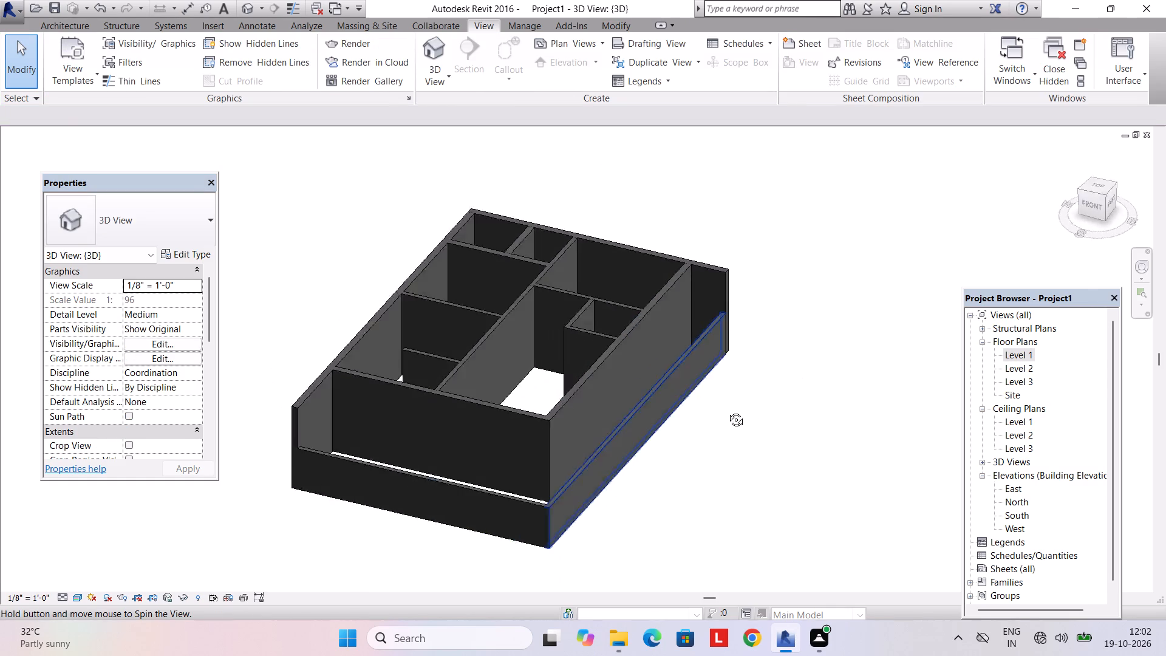
pyautogui.moveTo(727, 411); pyautogui.dragTo(699, 403, button='middle')
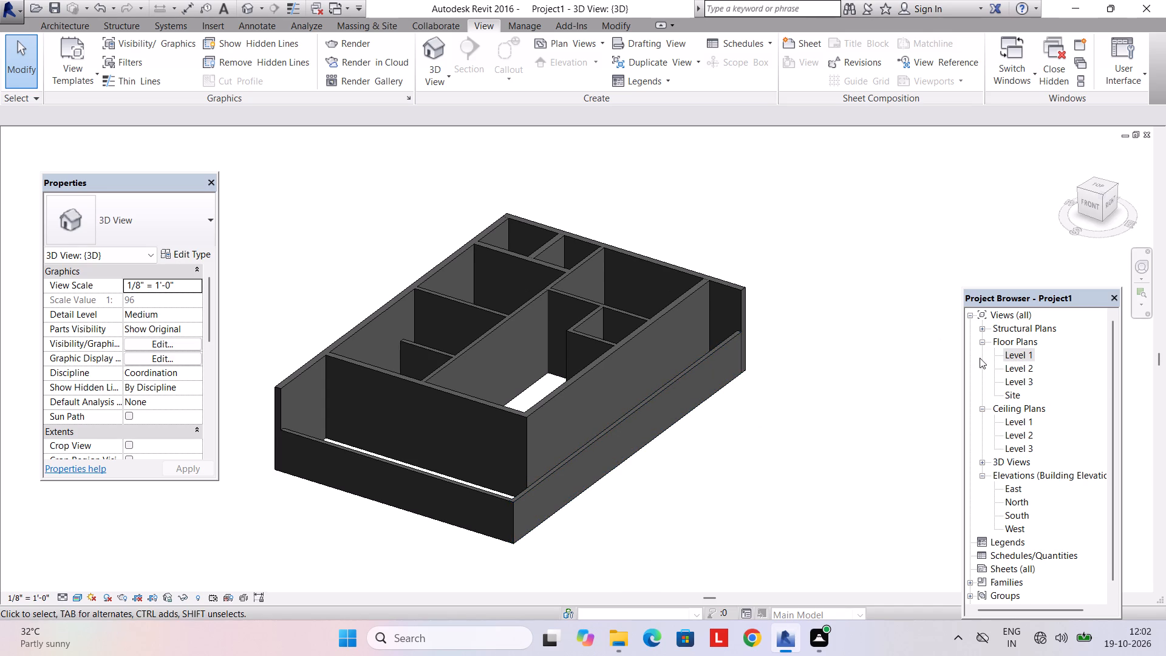
pyautogui.doubleClick(1032, 354)
pyautogui.scroll(-4, 669, 364)
pyautogui.moveTo(635, 332); pyautogui.dragTo(595, 440, button='middle')
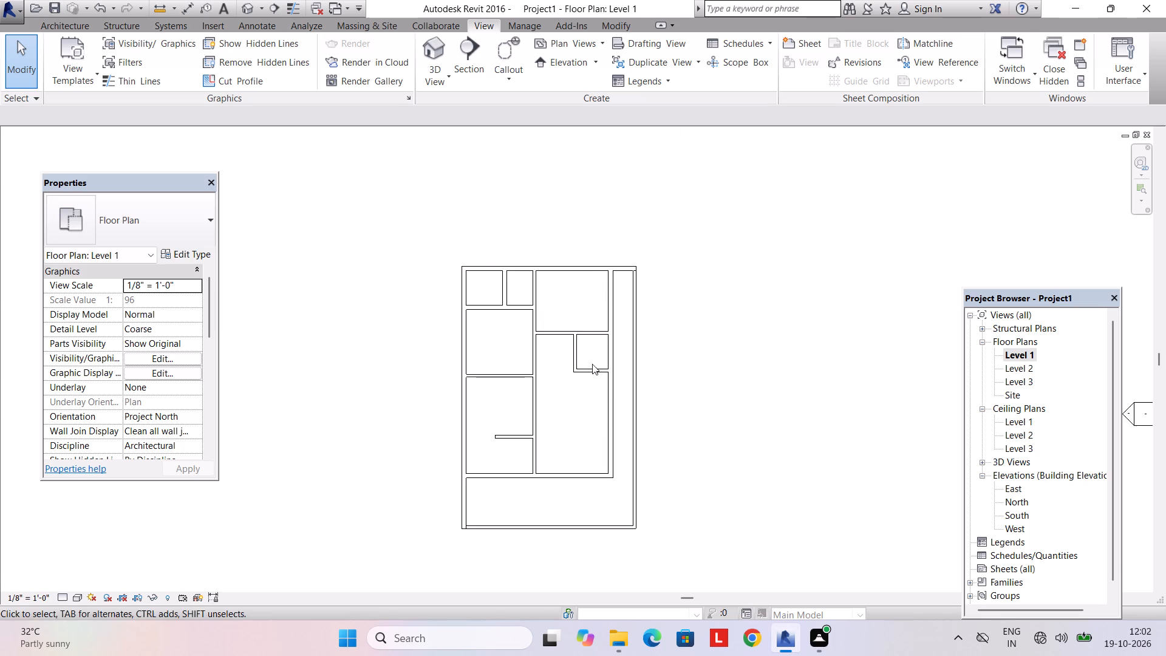
pyautogui.scroll(3, 596, 318)
pyautogui.moveTo(613, 299); pyautogui.dragTo(602, 386, button='middle')
pyautogui.click(621, 21)
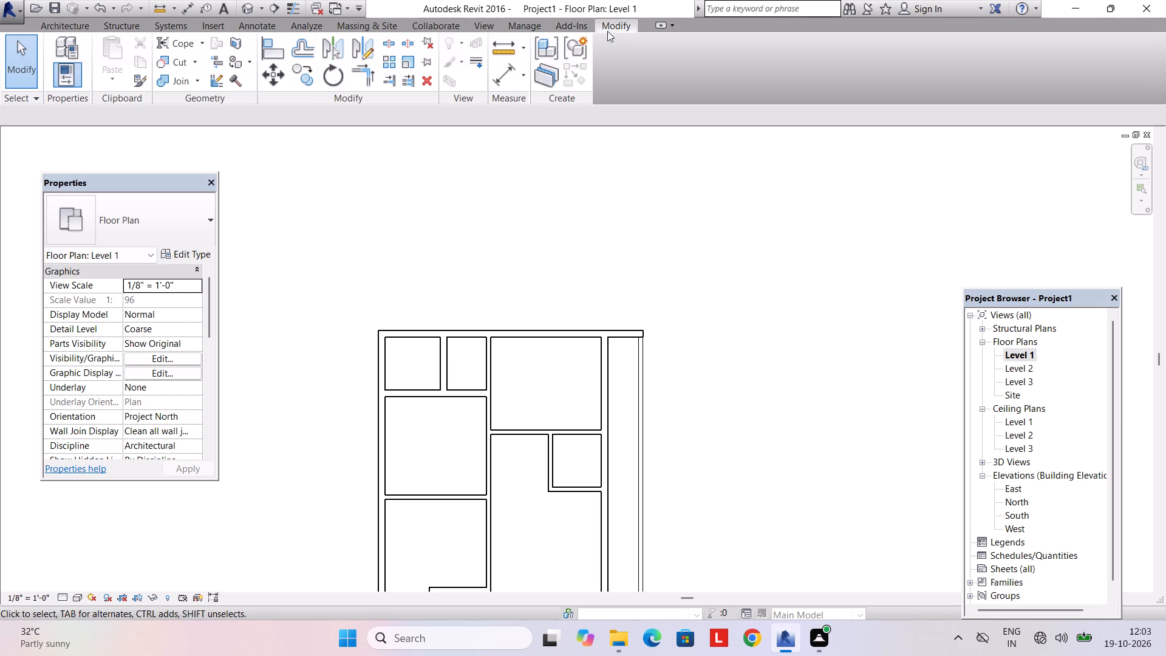
pyautogui.click(386, 35)
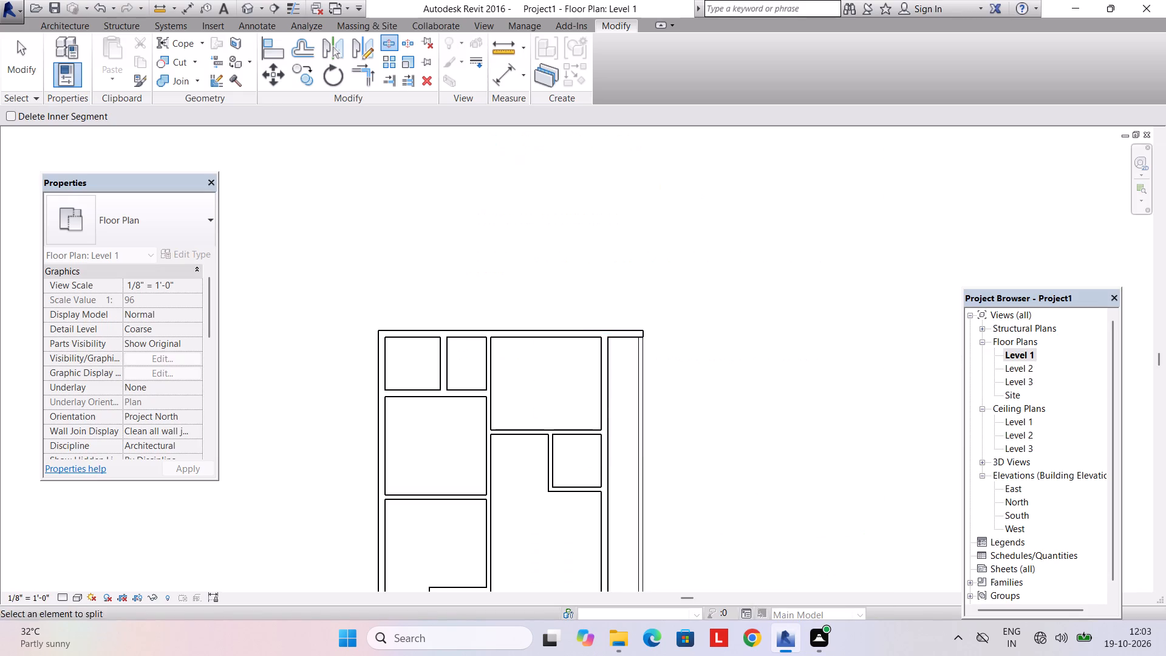
pyautogui.scroll(9, 617, 359)
pyautogui.scroll(3, 599, 309)
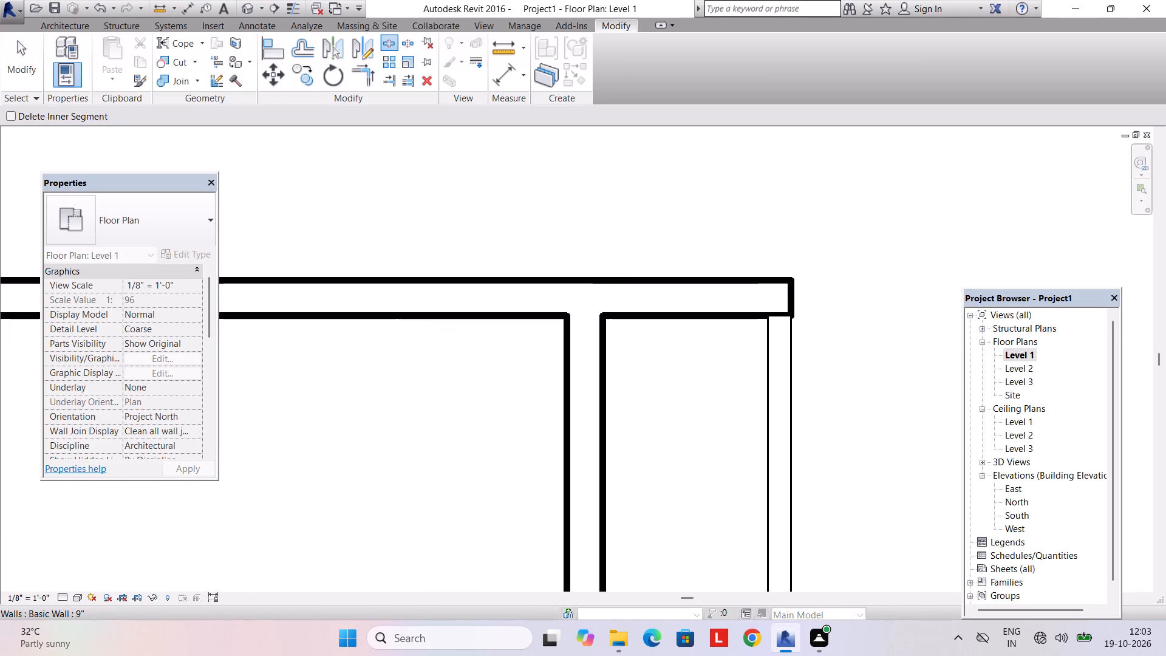
pyautogui.click(601, 295)
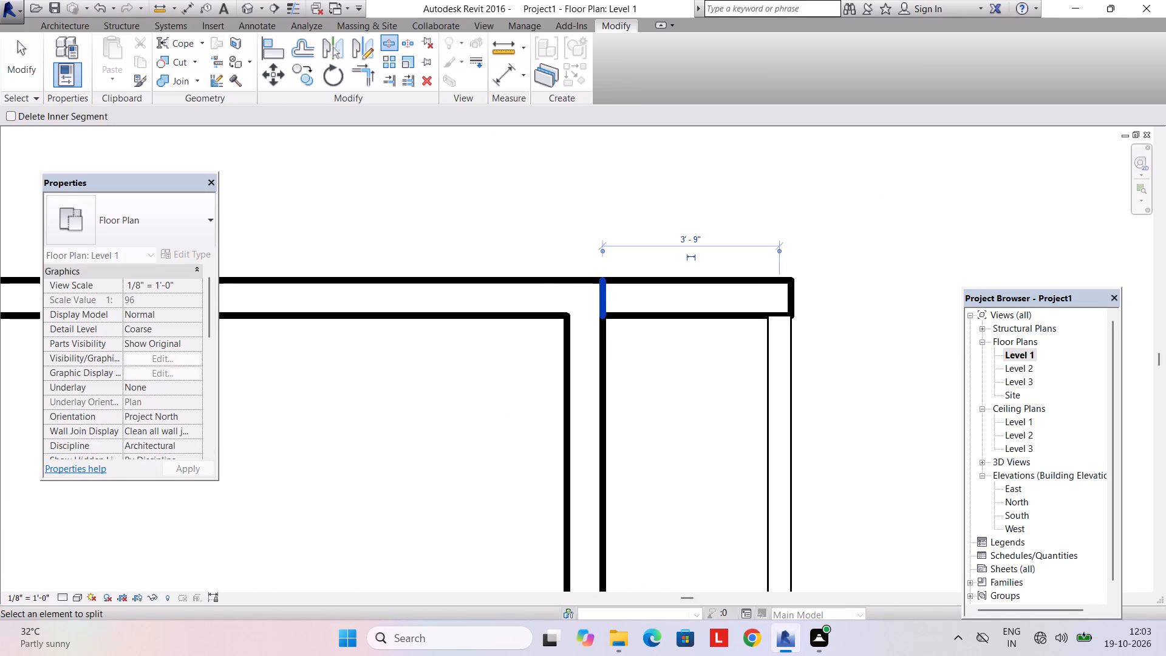
pyautogui.press('Escape')
pyautogui.press('Escape')
# Set the unconnected height of the north wall's short eastern segment to 5'.
pyautogui.click(656, 312)
pyautogui.click(161, 372)
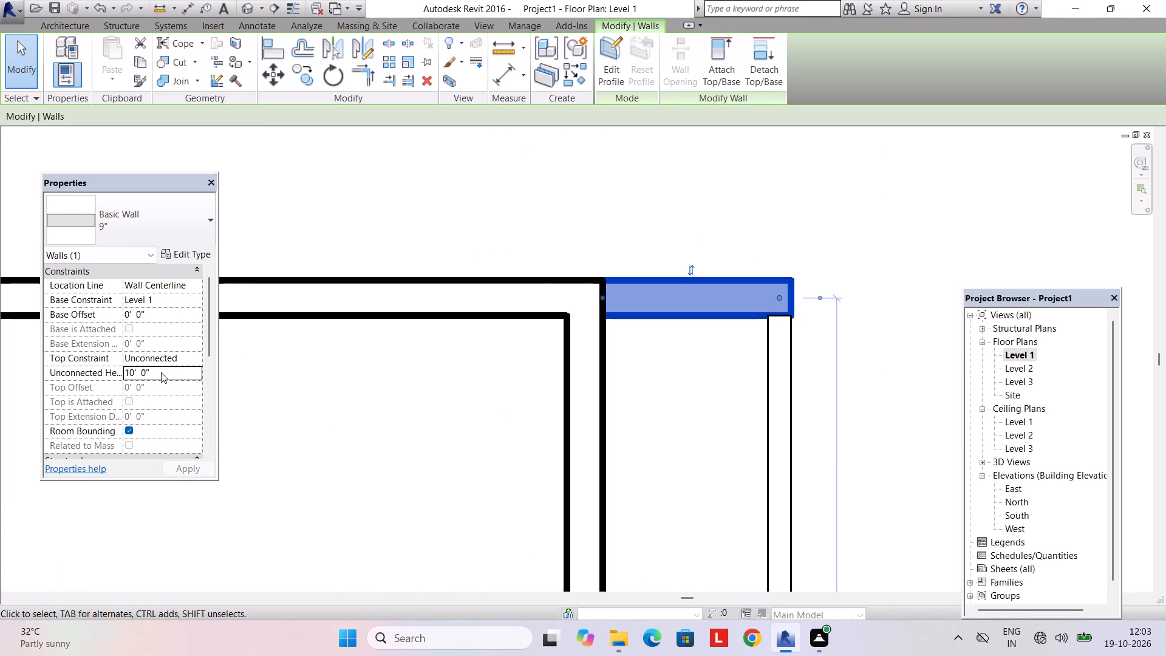
pyautogui.press('6')
pyautogui.press('BackSpace')
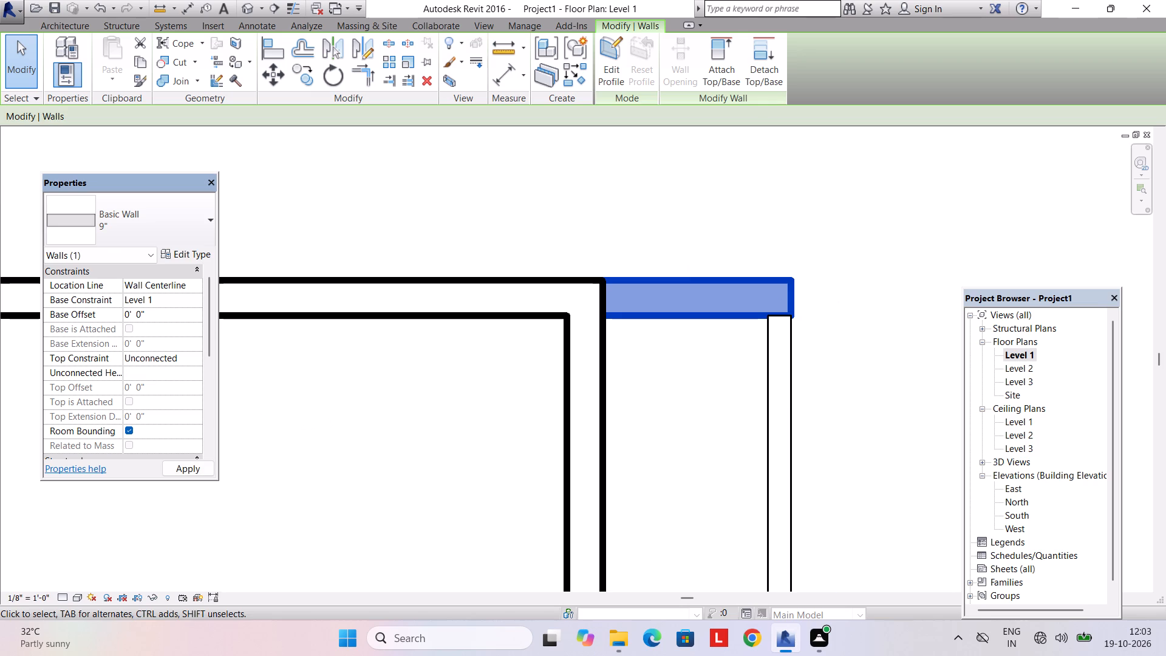
pyautogui.write("5'")
pyautogui.press('Return')
pyautogui.press('Return')
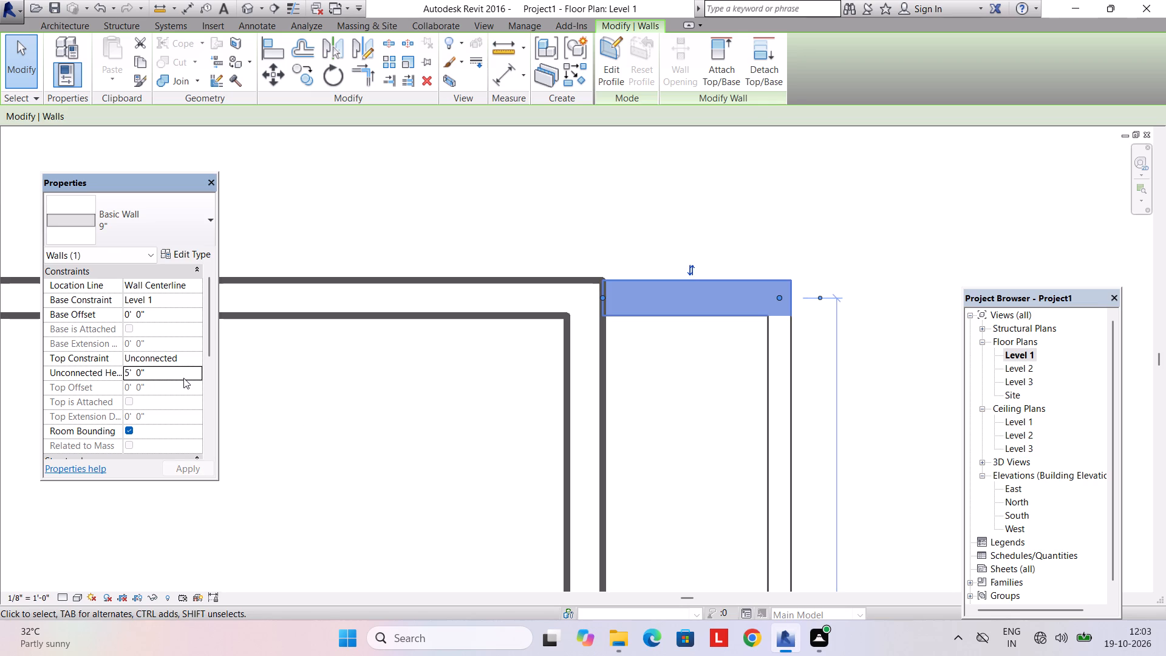
pyautogui.press('Escape')
pyautogui.press('Escape')
# Examine the walls around the northeast corner in the 3D view, and return to the Level 1 floor plan.
pyautogui.click(490, 31)
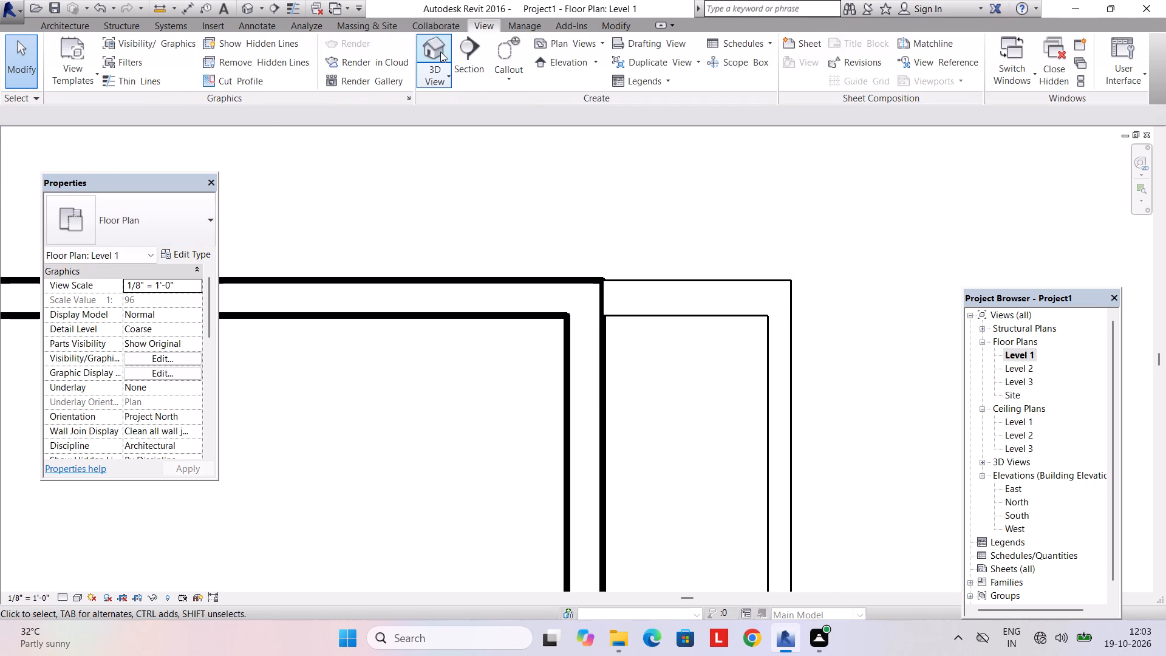
pyautogui.click(440, 51)
pyautogui.scroll(-2, 540, 259)
pyautogui.moveTo(577, 285); pyautogui.dragTo(370, 497, button='middle')
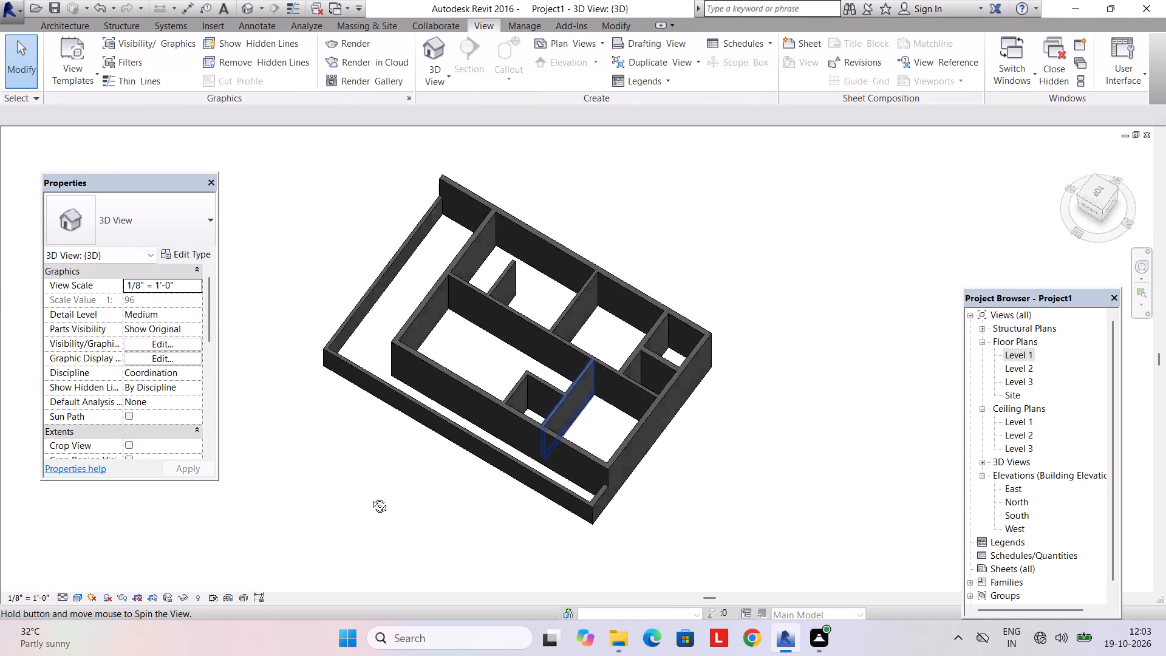
pyautogui.moveTo(370, 497); pyautogui.dragTo(637, 380, button='middle')
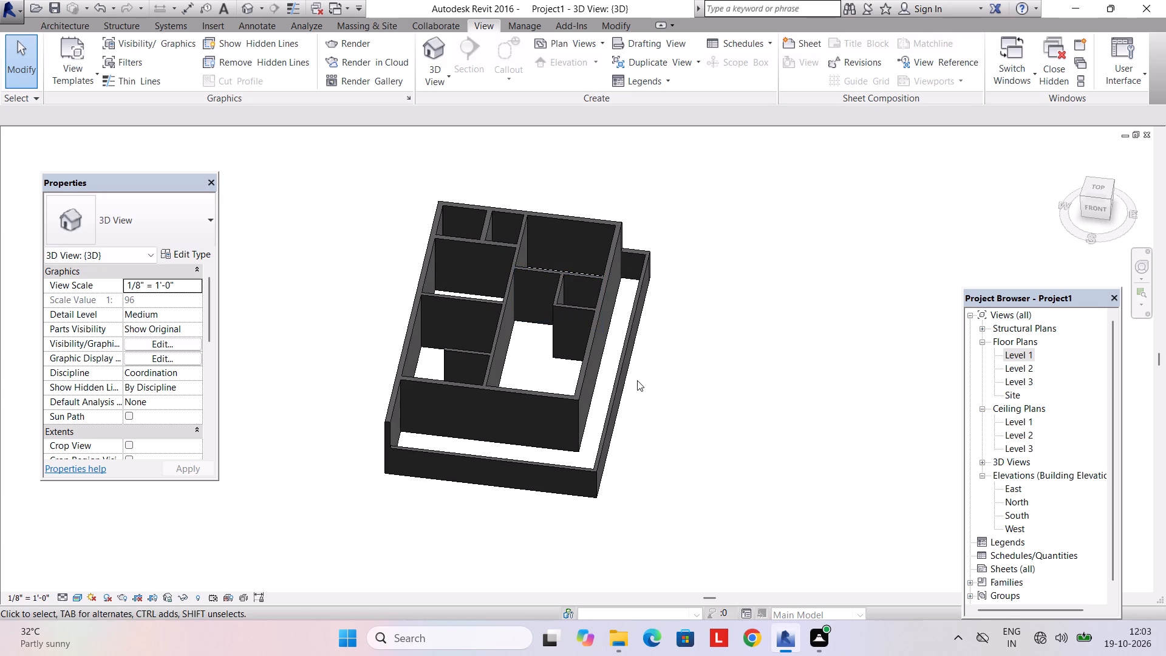
pyautogui.doubleClick(1018, 357)
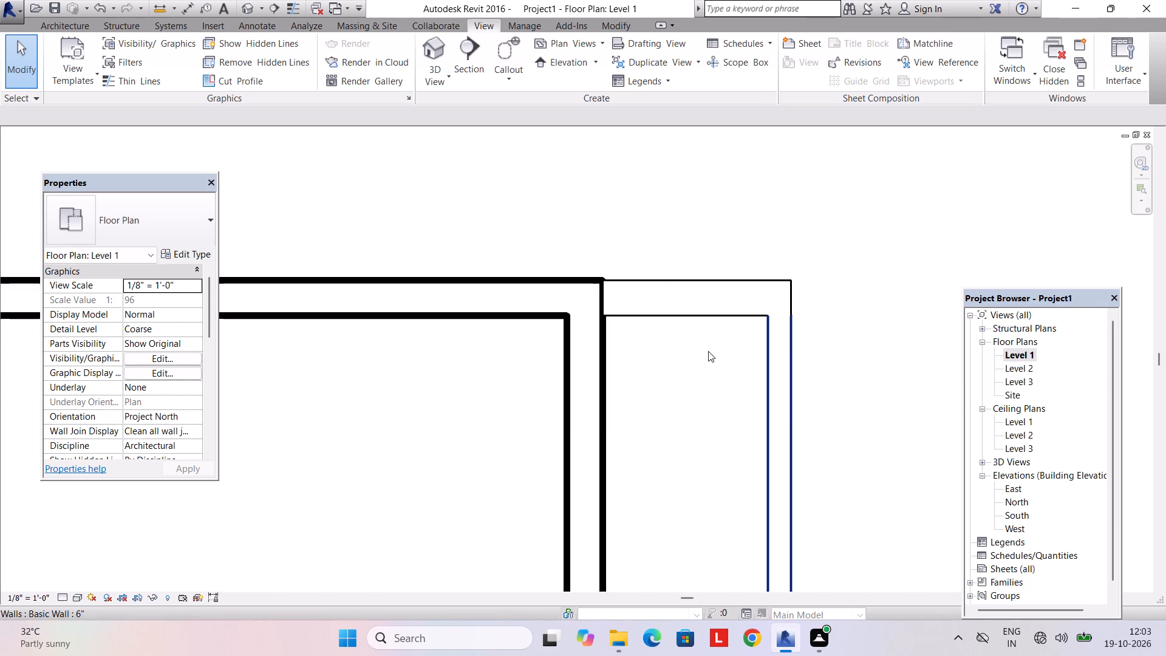
pyautogui.scroll(-7, 570, 417)
pyautogui.moveTo(389, 479); pyautogui.dragTo(468, 352, button='middle')
pyautogui.moveTo(457, 370); pyautogui.dragTo(618, 269, button='middle')
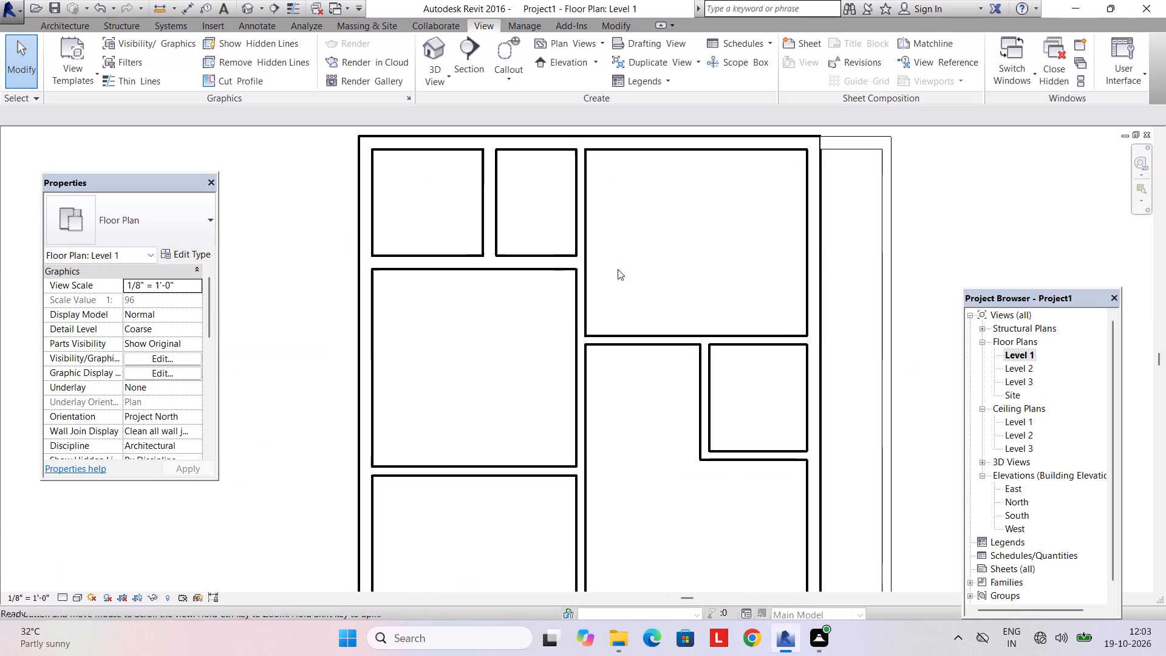
pyautogui.scroll(-2, 496, 163)
pyautogui.moveTo(486, 221); pyautogui.dragTo(418, 166, button='middle')
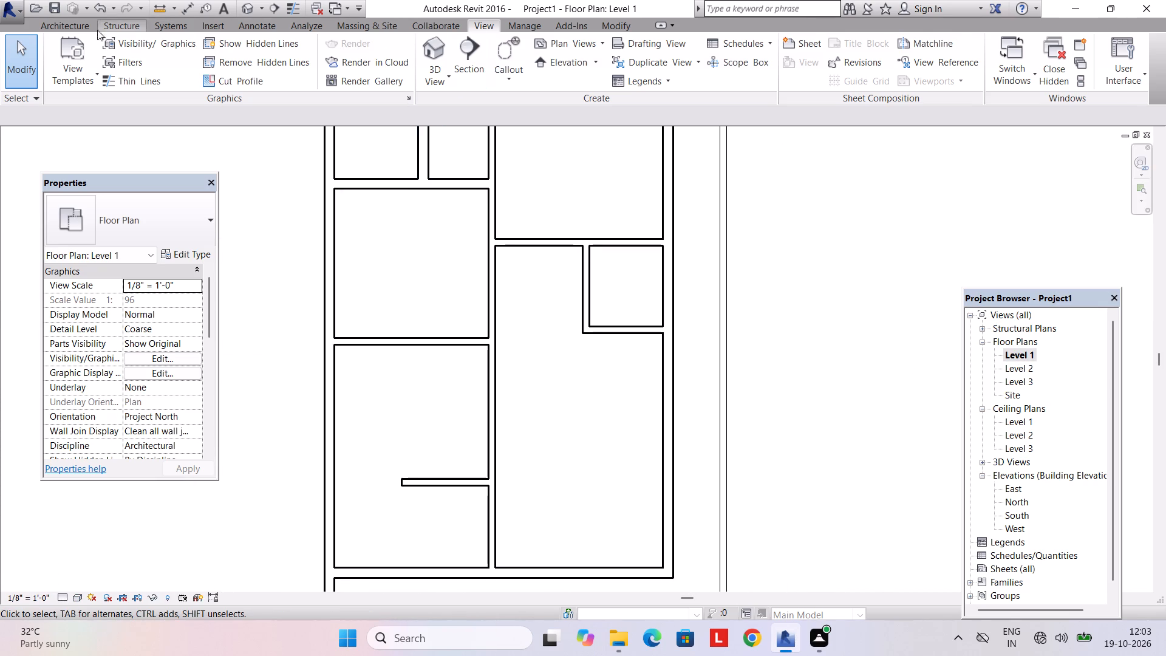
# Start a floor and duplicate its Generic - 12" type as 6", with a structure layer thickness of 6".
pyautogui.click(70, 29)
pyautogui.click(343, 46)
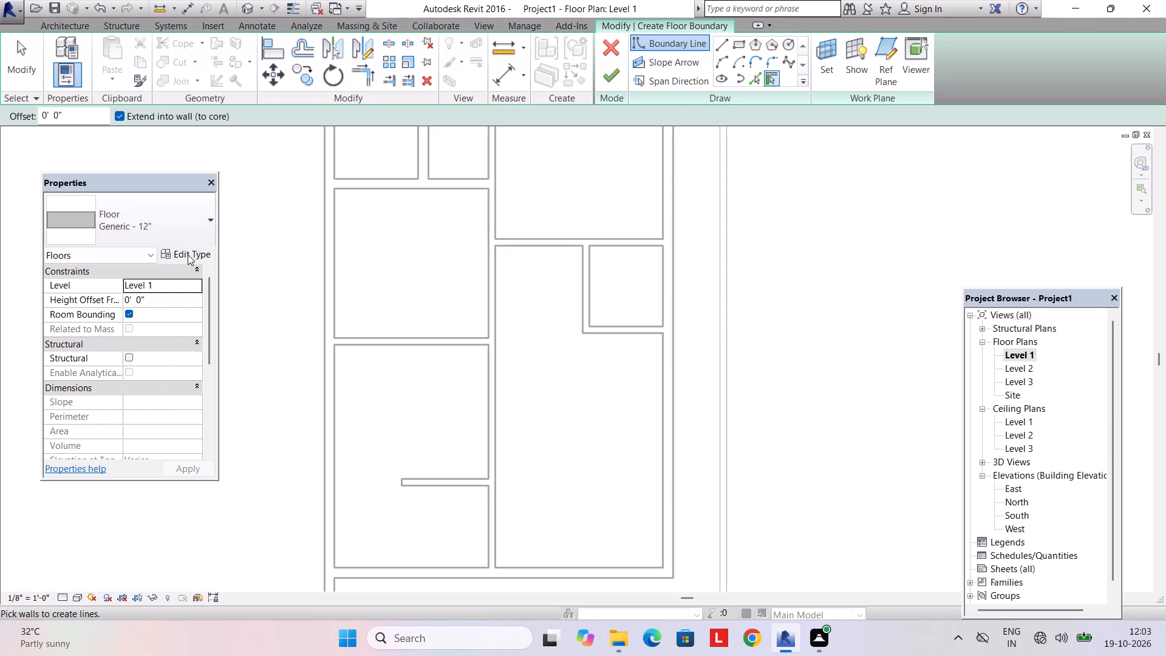
pyautogui.click(188, 255)
pyautogui.click(683, 147)
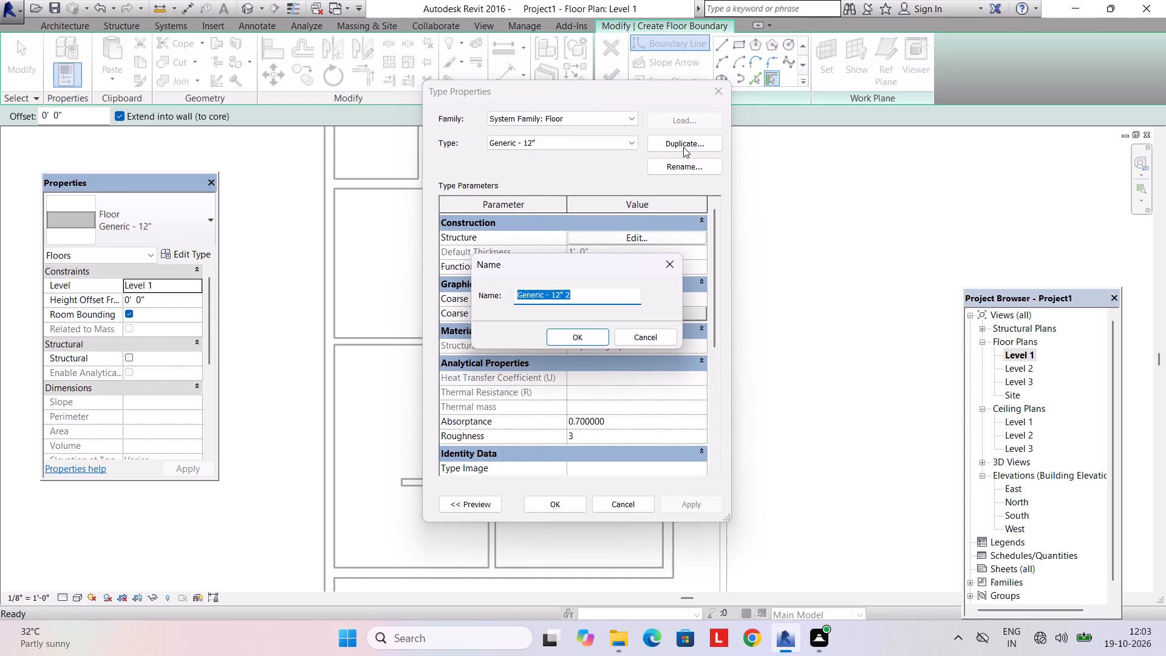
pyautogui.write('6"')
pyautogui.press('Return')
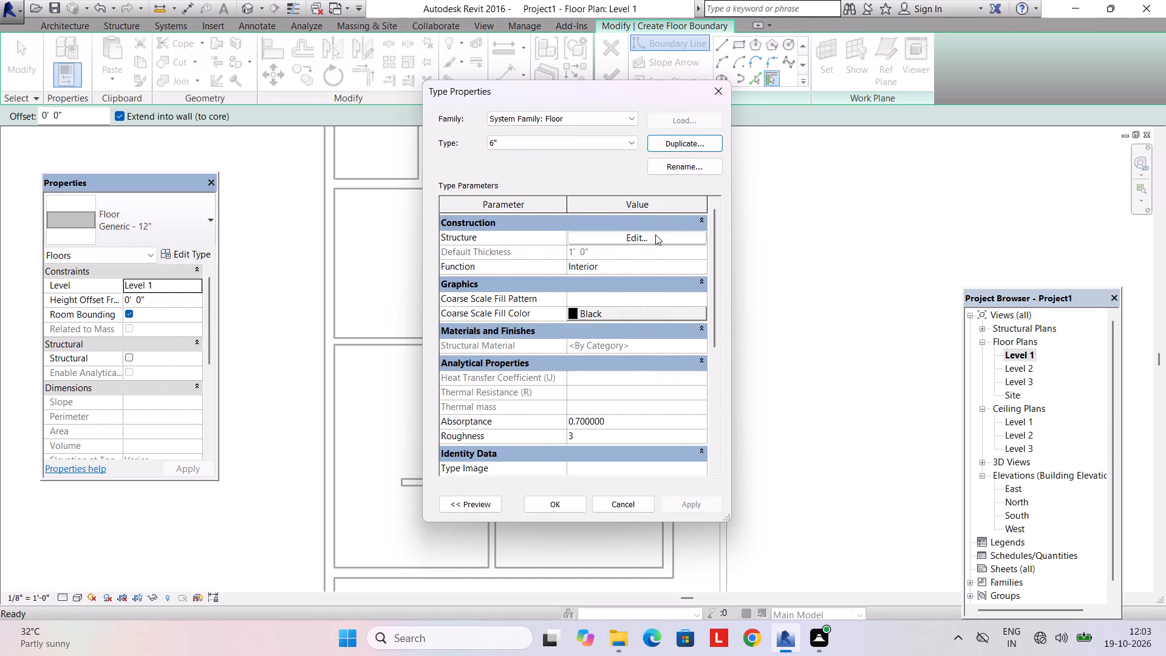
pyautogui.click(656, 235)
pyautogui.click(571, 241)
pyautogui.click(576, 244)
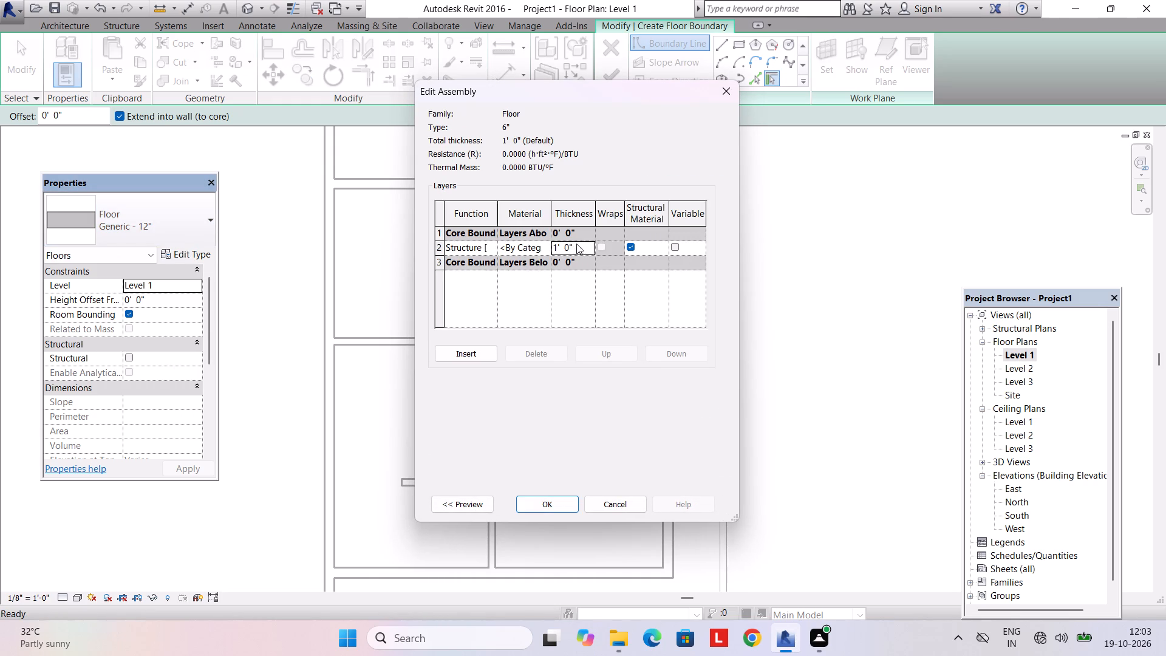
pyautogui.moveTo(576, 244); pyautogui.dragTo(508, 258)
pyautogui.write('6"')
pyautogui.press('Return')
pyautogui.click(548, 504)
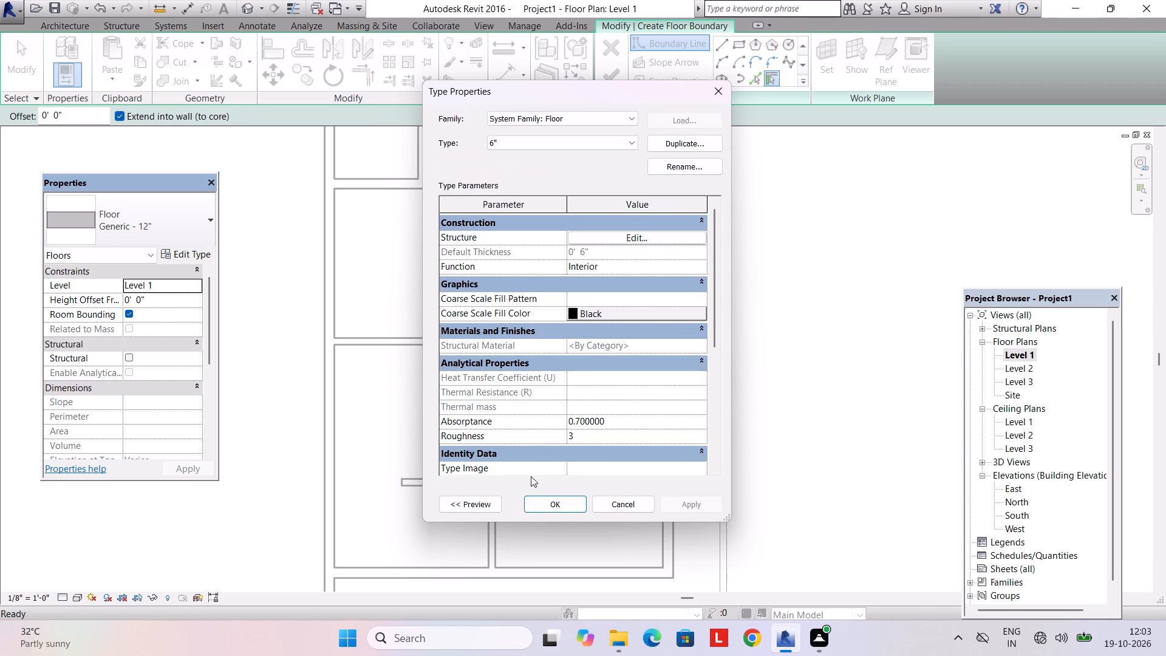
pyautogui.click(554, 506)
# Draw a rectangular floor boundary about 44' long along the outer walls' inner faces, and finish the floor.
pyautogui.scroll(-3, 452, 324)
pyautogui.moveTo(457, 298); pyautogui.dragTo(443, 417, button='middle')
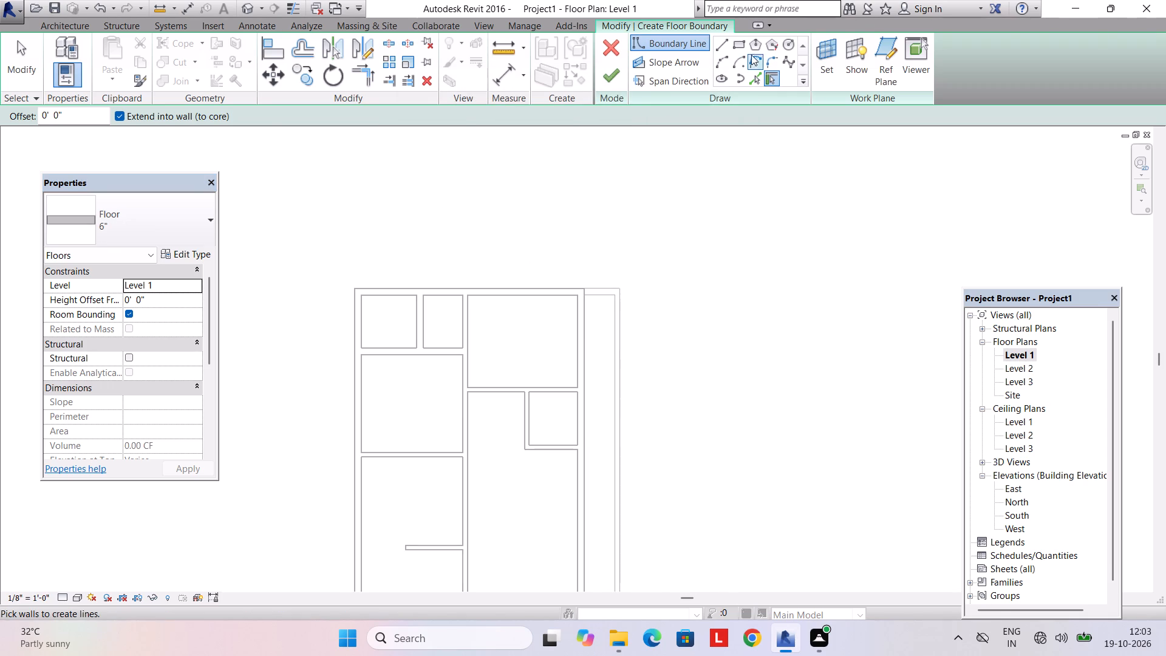
pyautogui.click(733, 49)
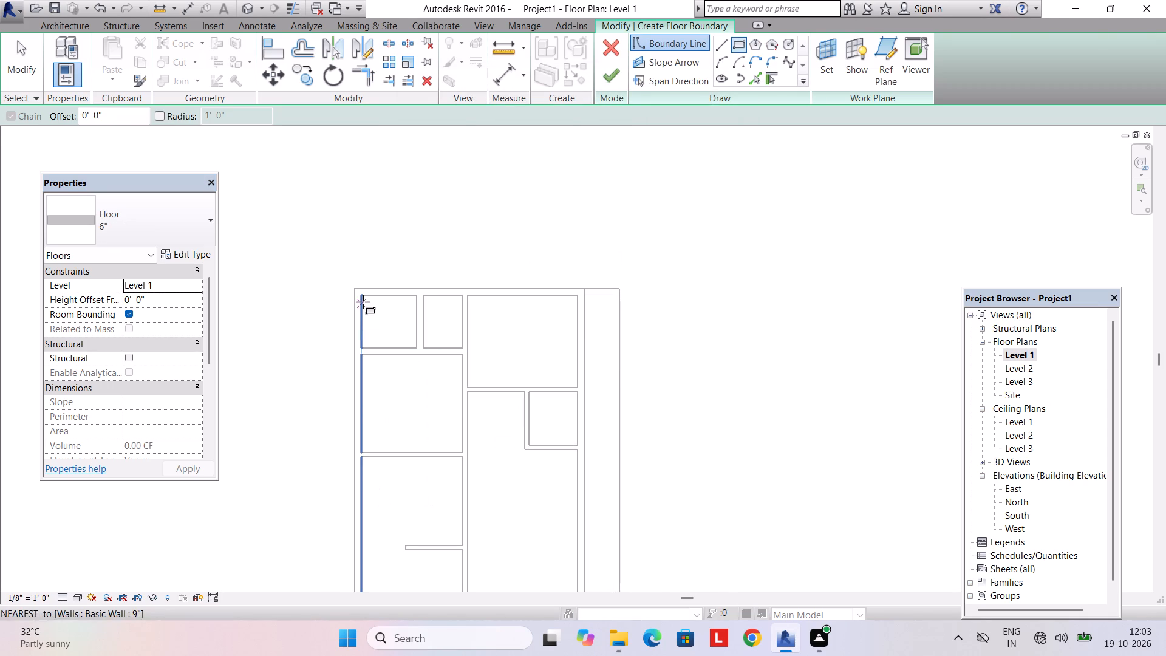
pyautogui.click(363, 297)
pyautogui.moveTo(457, 513); pyautogui.dragTo(468, 298, button='middle')
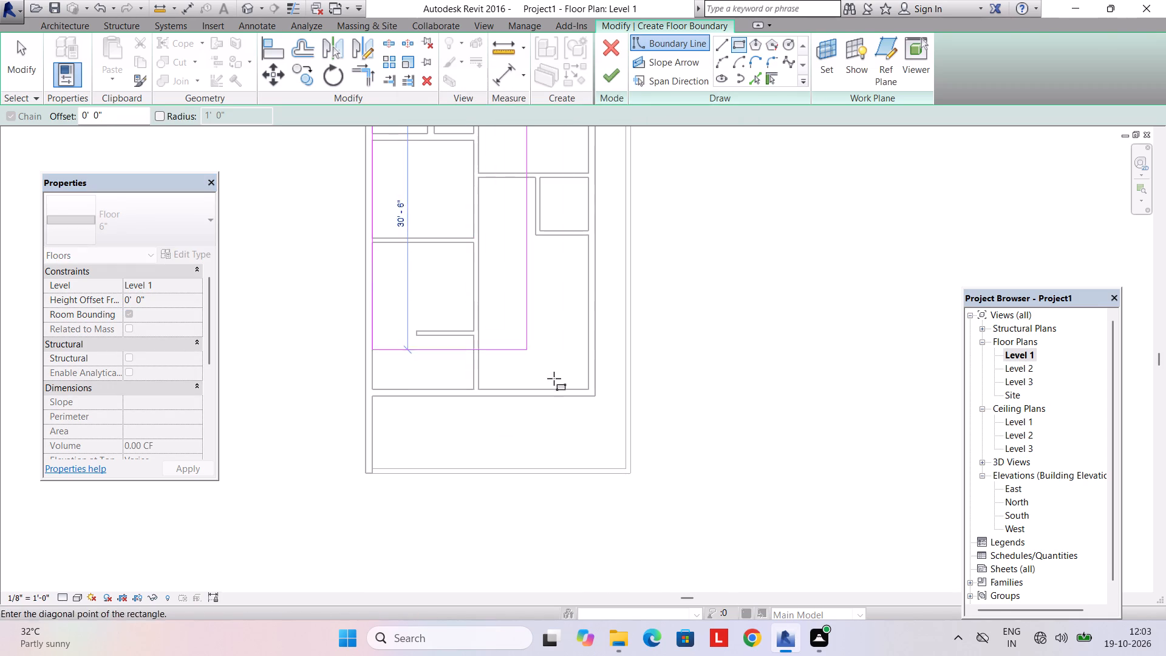
pyautogui.scroll(4, 623, 468)
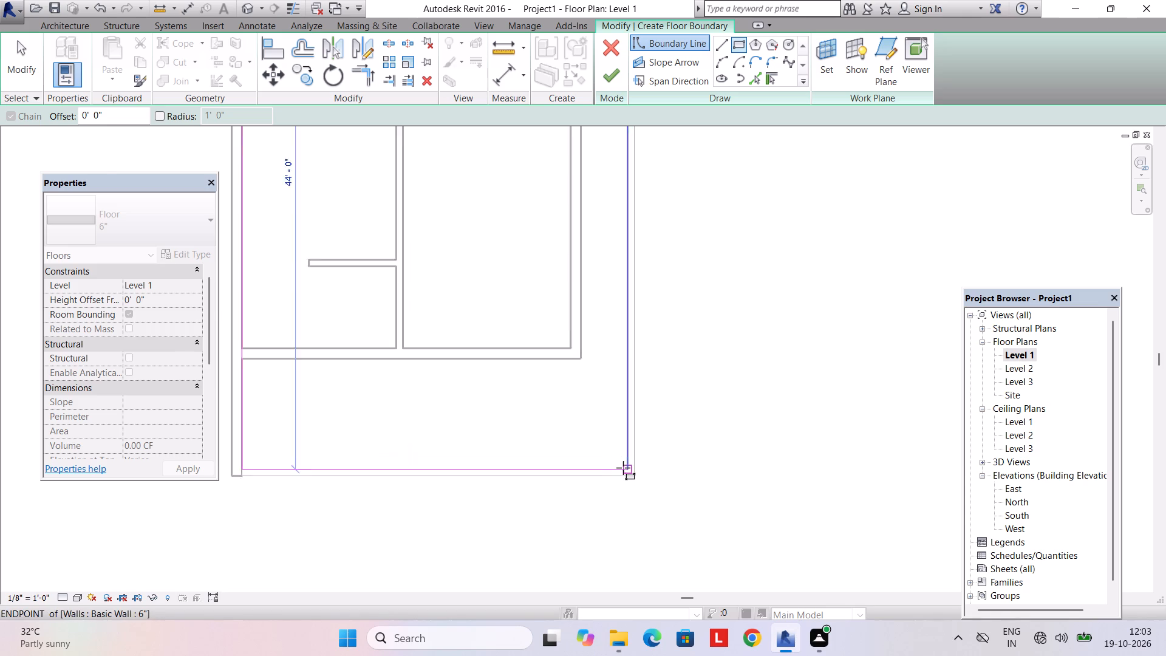
pyautogui.scroll(1, 623, 468)
pyautogui.click(623, 468)
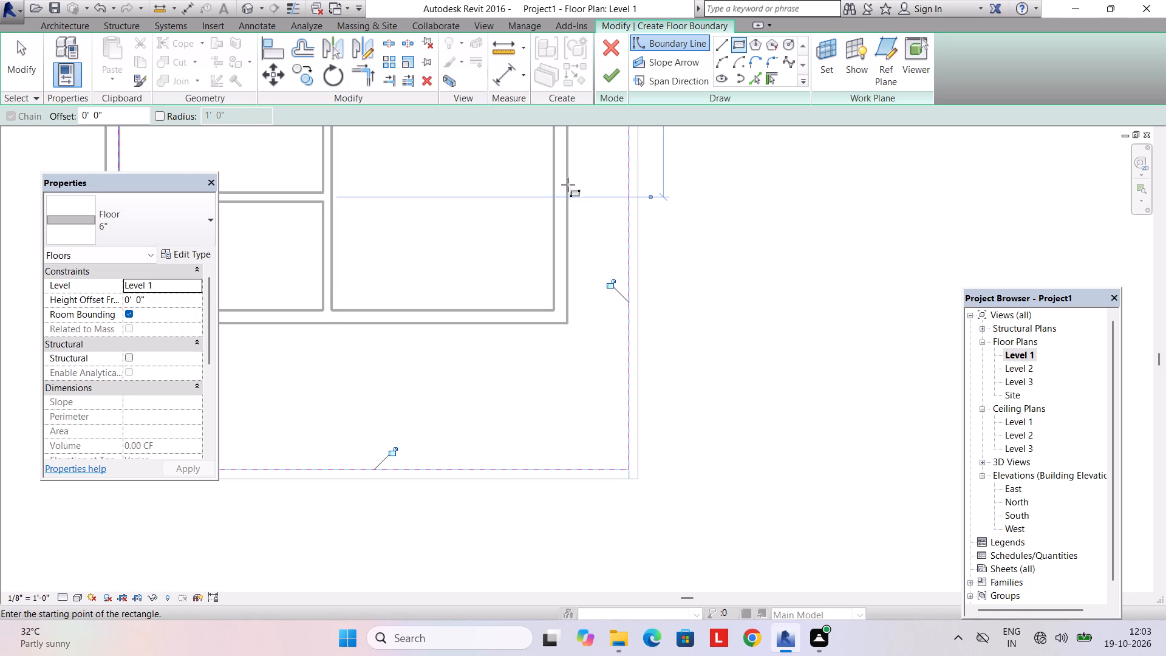
pyautogui.click(607, 81)
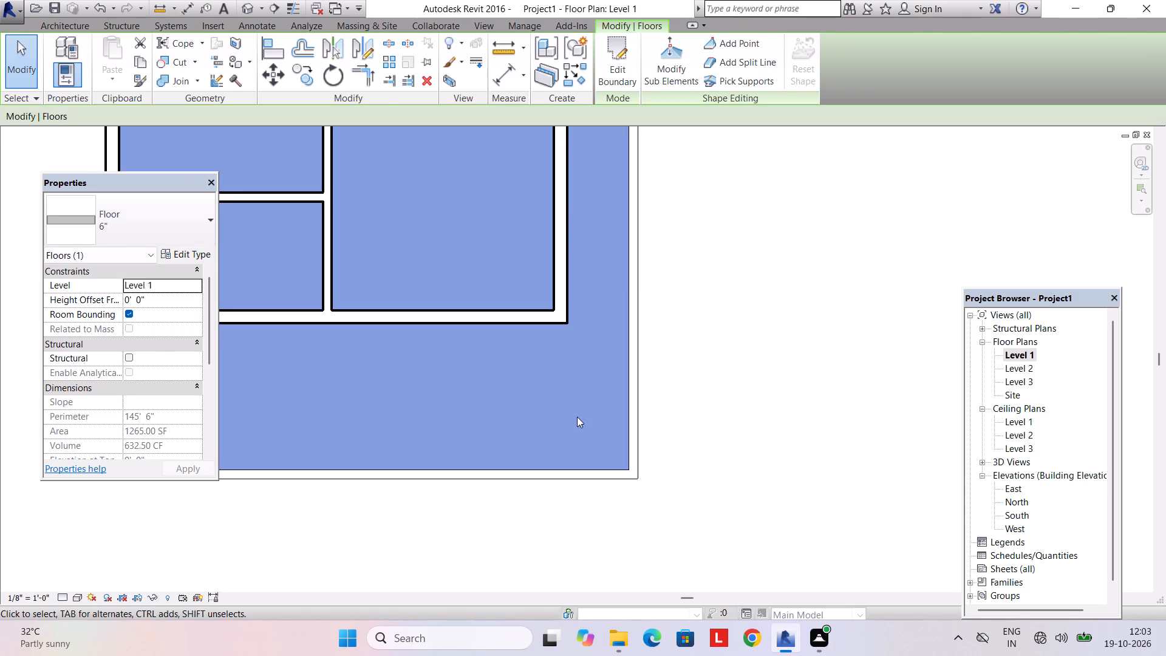
pyautogui.press('Escape')
# In the 3D view, set the 6" floor's height offset from Level 1 to 6".
pyautogui.scroll(-4, 573, 409)
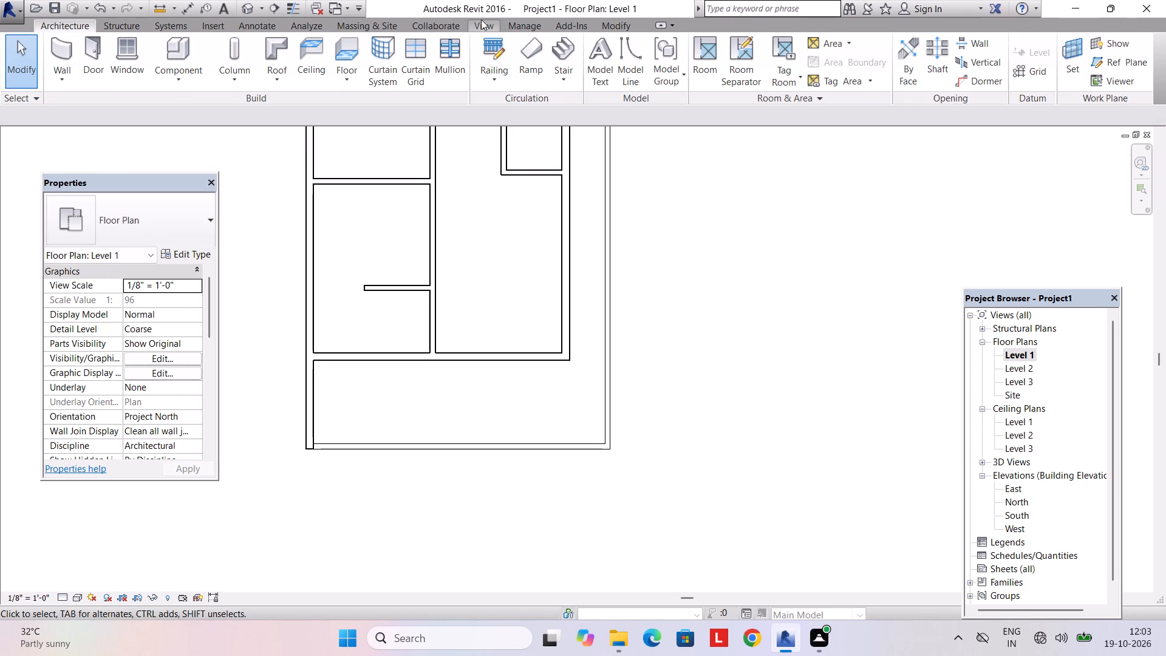
pyautogui.click(481, 19)
pyautogui.click(438, 43)
pyautogui.moveTo(530, 383); pyautogui.dragTo(534, 244, button='middle')
pyautogui.keyDown('shift'); pyautogui.moveTo(559, 356); pyautogui.dragTo(564, 222, button='middle'); pyautogui.keyUp('shift')
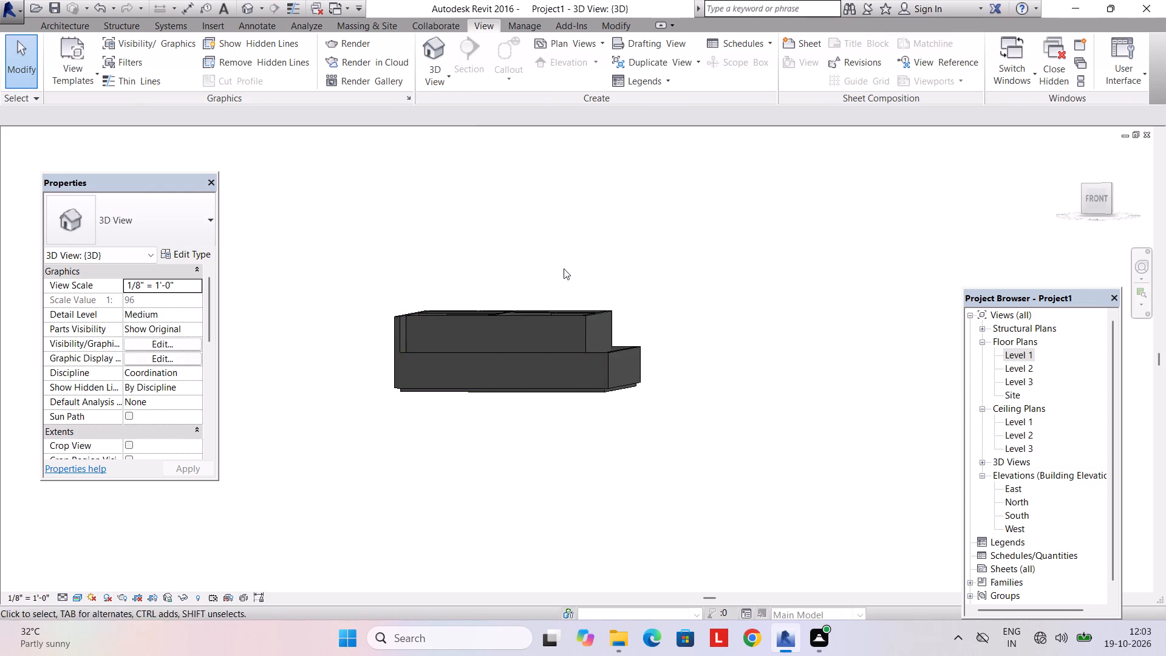
pyautogui.keyDown('shift'); pyautogui.moveTo(562, 368); pyautogui.dragTo(577, 288, button='middle'); pyautogui.keyUp('shift')
pyautogui.scroll(5, 572, 369)
pyautogui.click(573, 346)
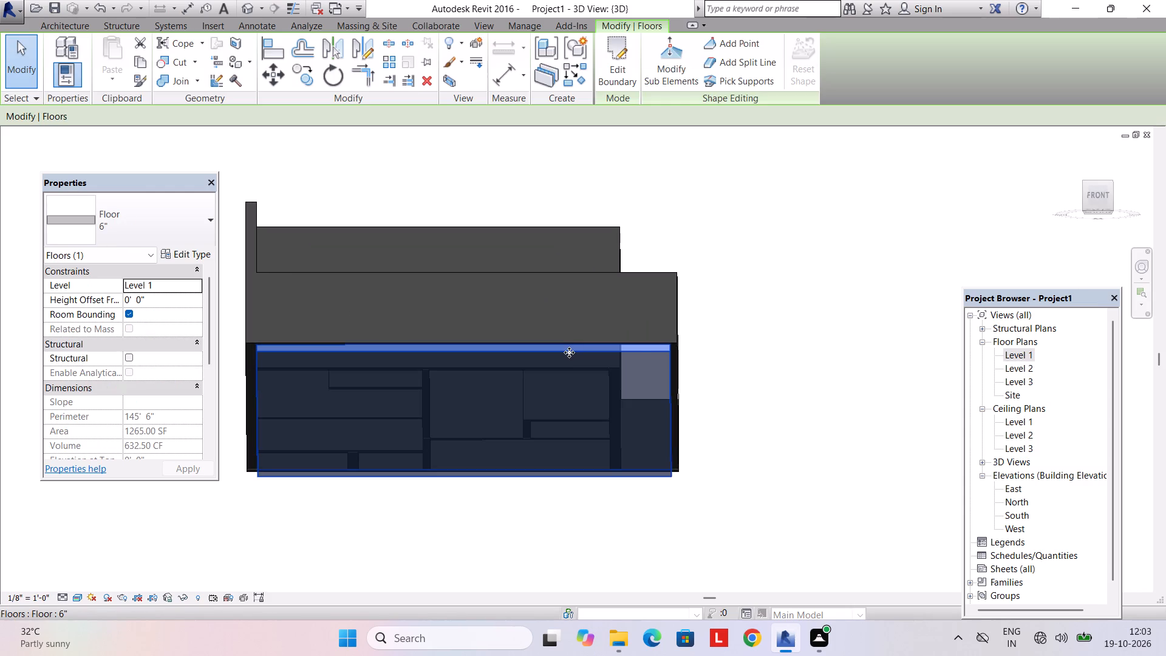
pyautogui.click(161, 303)
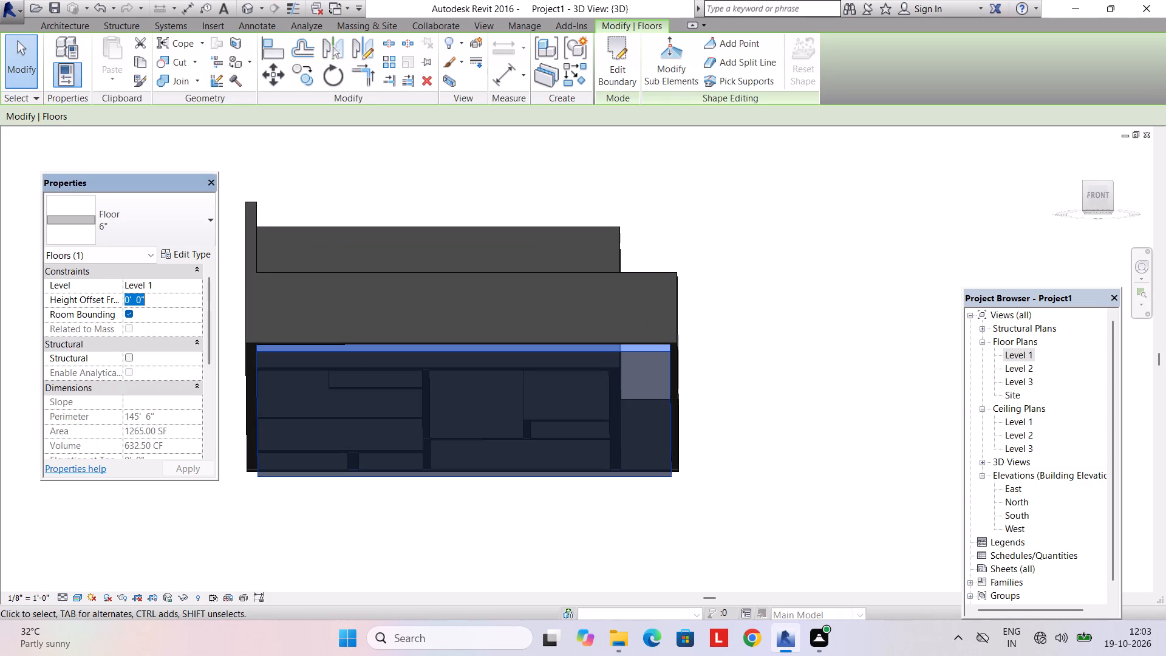
pyautogui.write('6"')
pyautogui.press('Return')
pyautogui.press('Return')
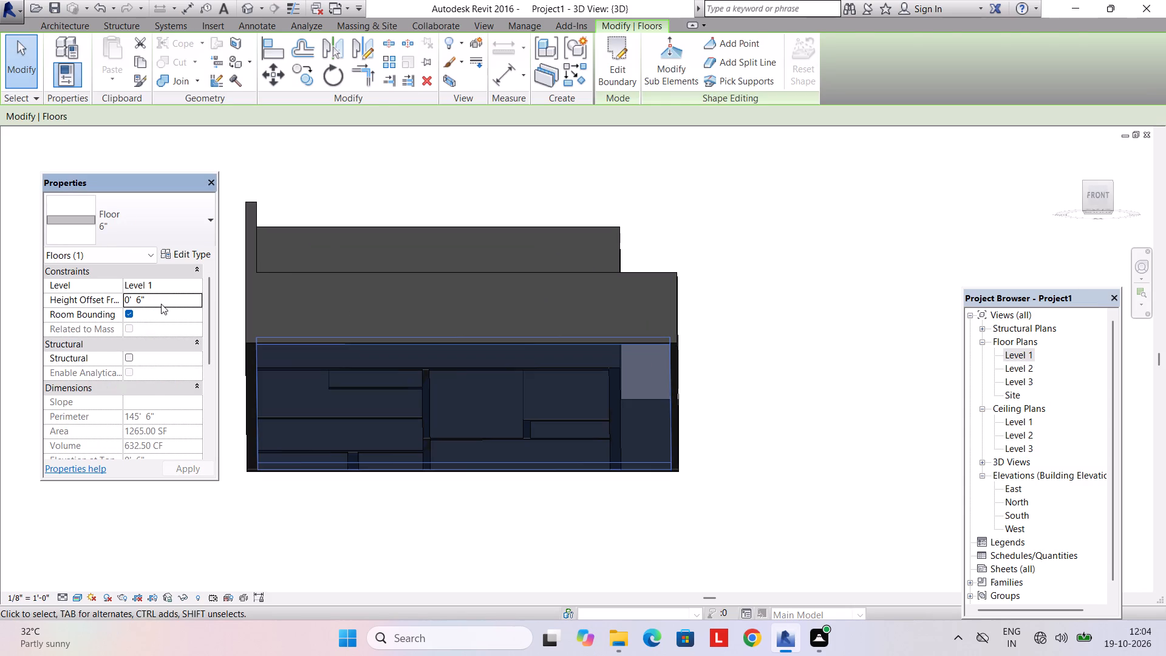
pyautogui.press('Escape')
pyautogui.press('Escape')
# Examine the floor slab and its fit against the walls from below and above in the 3D view.
pyautogui.scroll(-1, 558, 414)
pyautogui.scroll(7, 557, 414)
pyautogui.moveTo(530, 429); pyautogui.dragTo(517, 347, button='middle')
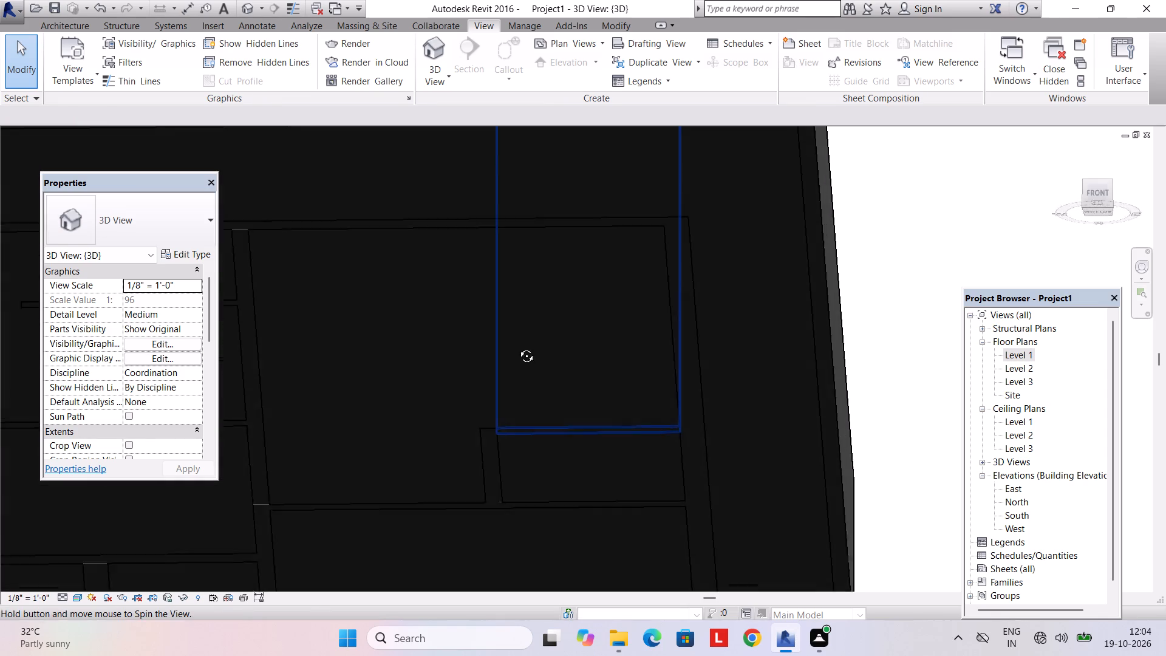
pyautogui.moveTo(517, 347); pyautogui.dragTo(524, 301, button='middle')
pyautogui.scroll(-8, 526, 316)
pyautogui.keyDown('shift'); pyautogui.moveTo(526, 316); pyautogui.dragTo(495, 426, button='middle'); pyautogui.keyUp('shift')
pyautogui.keyDown('shift'); pyautogui.scroll(-1, 522, 329); pyautogui.keyUp('shift')
pyautogui.keyDown('shift'); pyautogui.moveTo(491, 307); pyautogui.dragTo(476, 463, button='middle'); pyautogui.keyUp('shift')
pyautogui.keyDown('shift'); pyautogui.moveTo(482, 376); pyautogui.dragTo(482, 474, button='middle'); pyautogui.keyUp('shift')
pyautogui.keyDown('shift'); pyautogui.moveTo(476, 388); pyautogui.dragTo(473, 486, button='middle'); pyautogui.keyUp('shift')
pyautogui.keyDown('shift'); pyautogui.moveTo(472, 480); pyautogui.dragTo(562, 536, button='middle'); pyautogui.keyUp('shift')
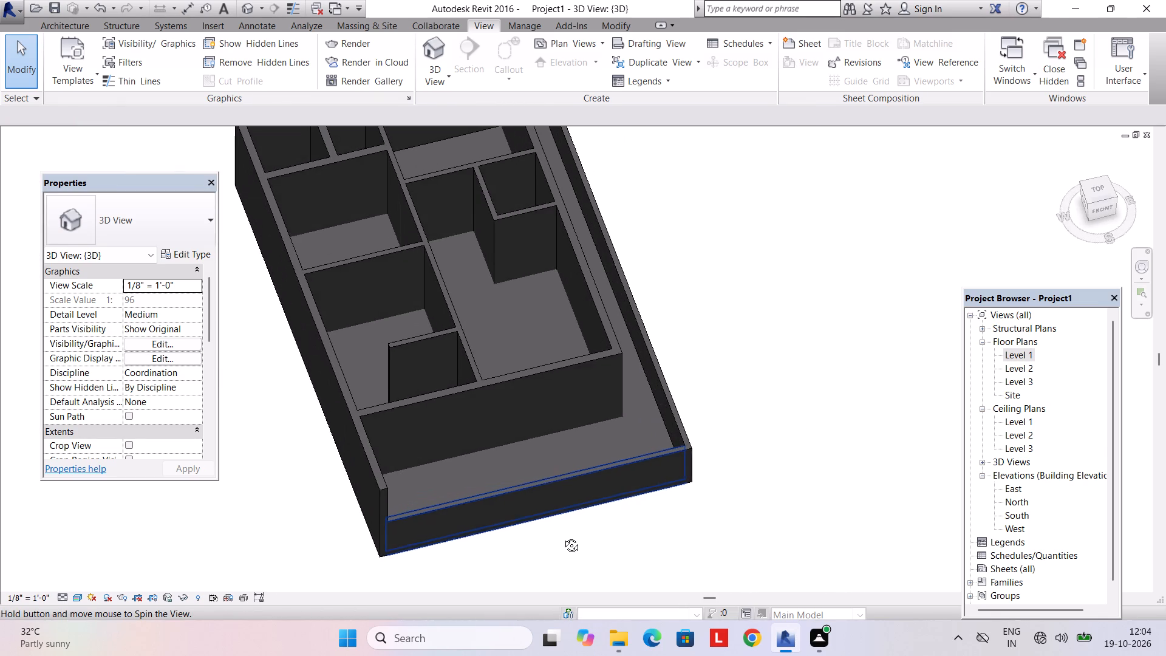
# Stretch the base of the small room's front 6" 2 wall to a base offset of about 1/2" above Level 1.
pyautogui.keyDown('shift'); pyautogui.moveTo(562, 536); pyautogui.dragTo(562, 532, button='middle'); pyautogui.keyUp('shift')
pyautogui.scroll(11, 559, 224)
pyautogui.keyDown('shift'); pyautogui.moveTo(457, 439); pyautogui.dragTo(445, 367, button='middle'); pyautogui.keyUp('shift')
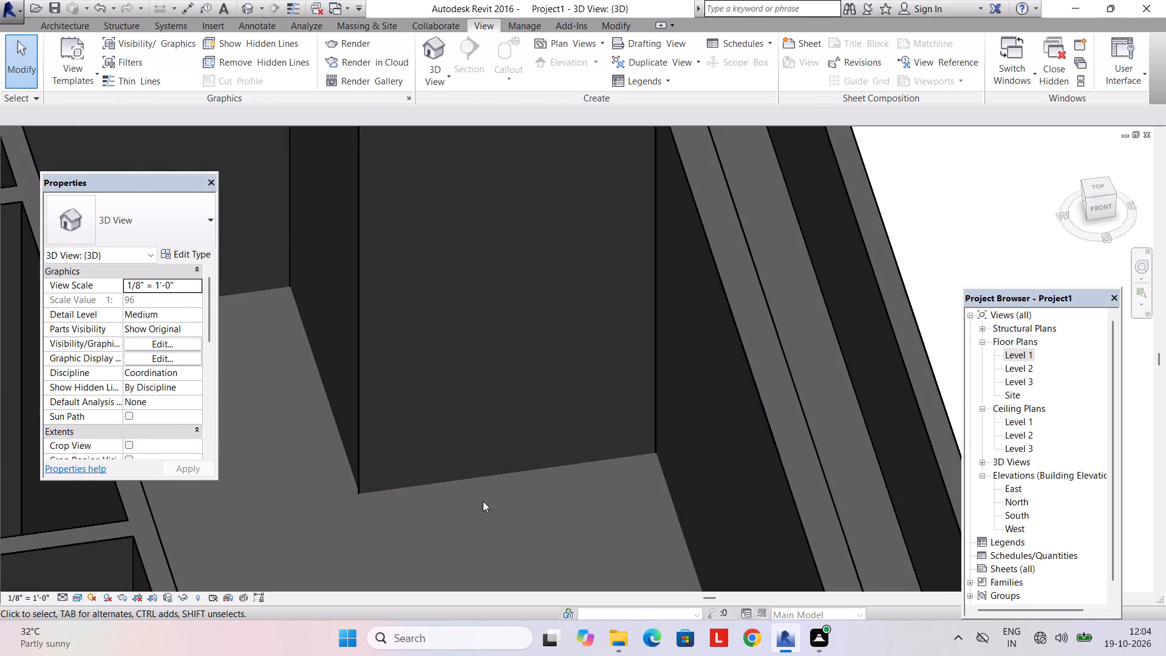
pyautogui.scroll(3, 491, 523)
pyautogui.moveTo(489, 505); pyautogui.dragTo(462, 354, button='middle')
pyautogui.scroll(1, 482, 480)
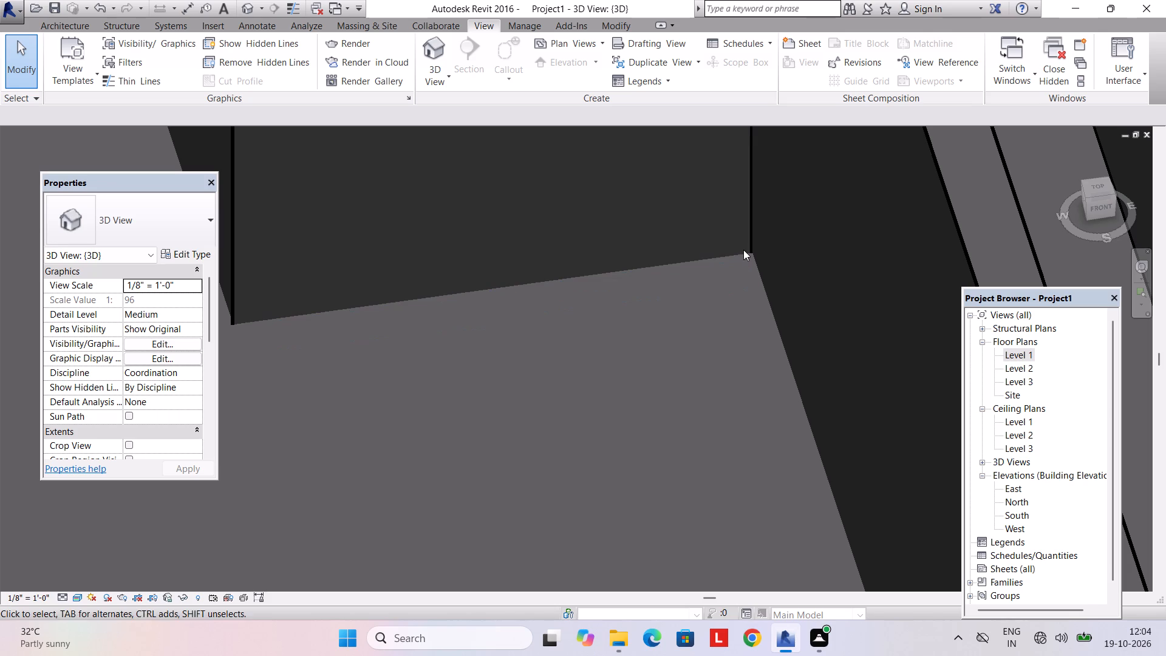
pyautogui.click(751, 241)
pyautogui.moveTo(510, 308); pyautogui.dragTo(513, 251)
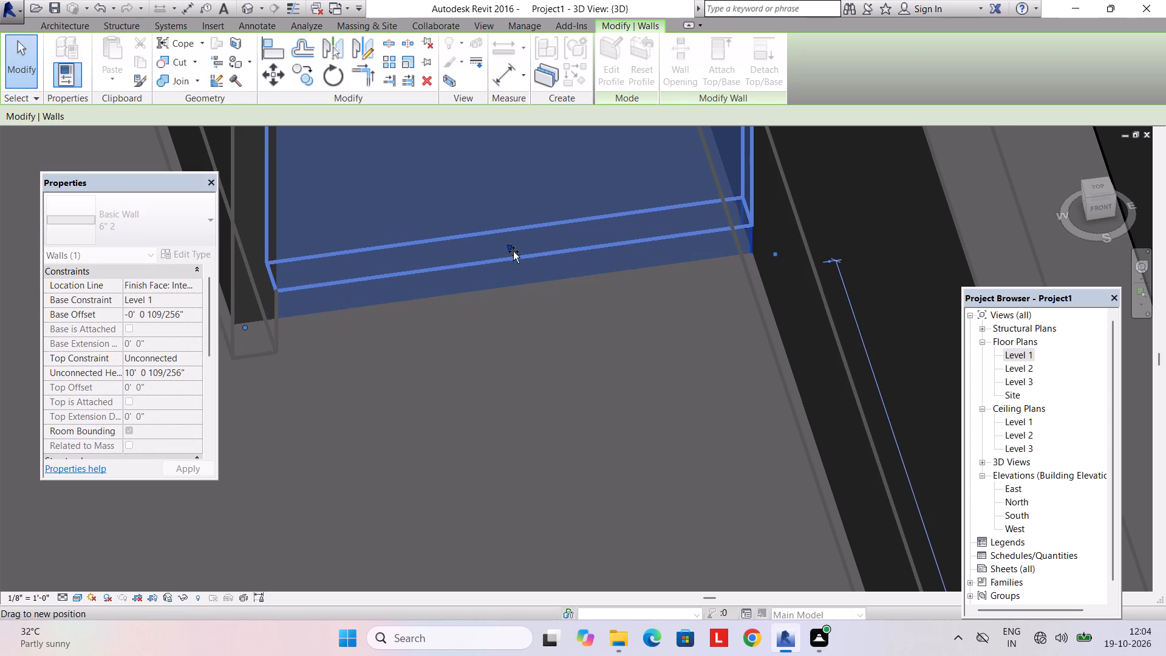
pyautogui.moveTo(513, 251); pyautogui.dragTo(519, 302)
pyautogui.press('Escape')
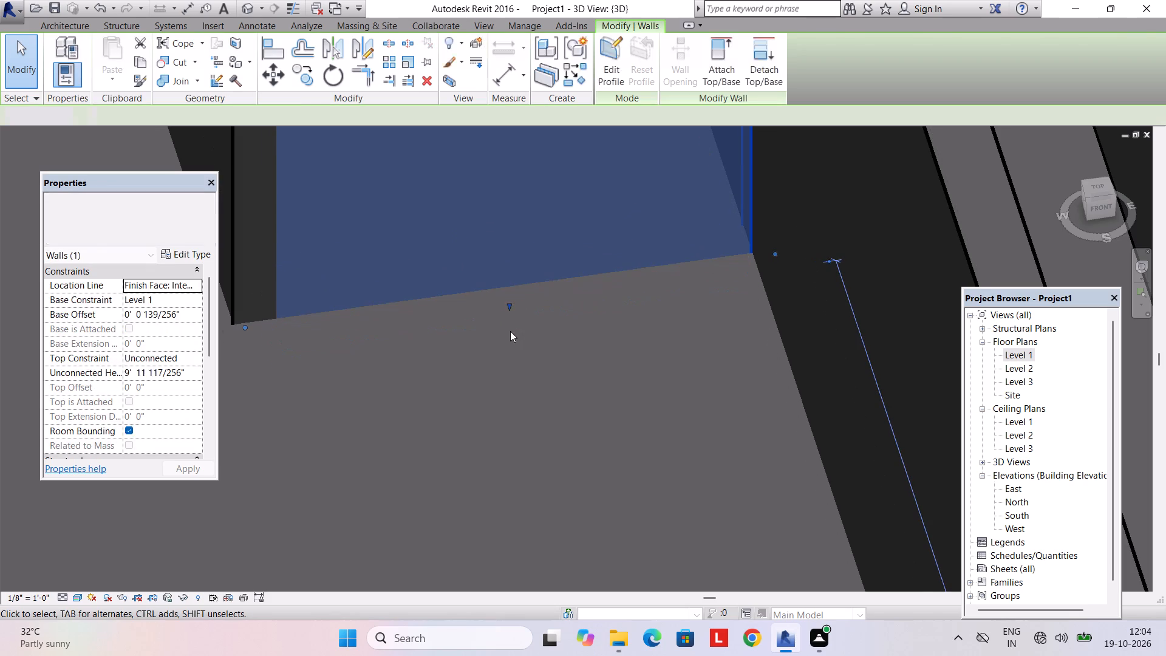
pyautogui.press('Escape')
# Examine the floor slab and the wall bases from below and above in the 3D view.
pyautogui.scroll(-4, 494, 317)
pyautogui.scroll(2, 485, 323)
pyautogui.keyDown('shift'); pyautogui.moveTo(465, 375); pyautogui.dragTo(454, 260, button='middle'); pyautogui.keyUp('shift')
pyautogui.scroll(-4, 454, 398)
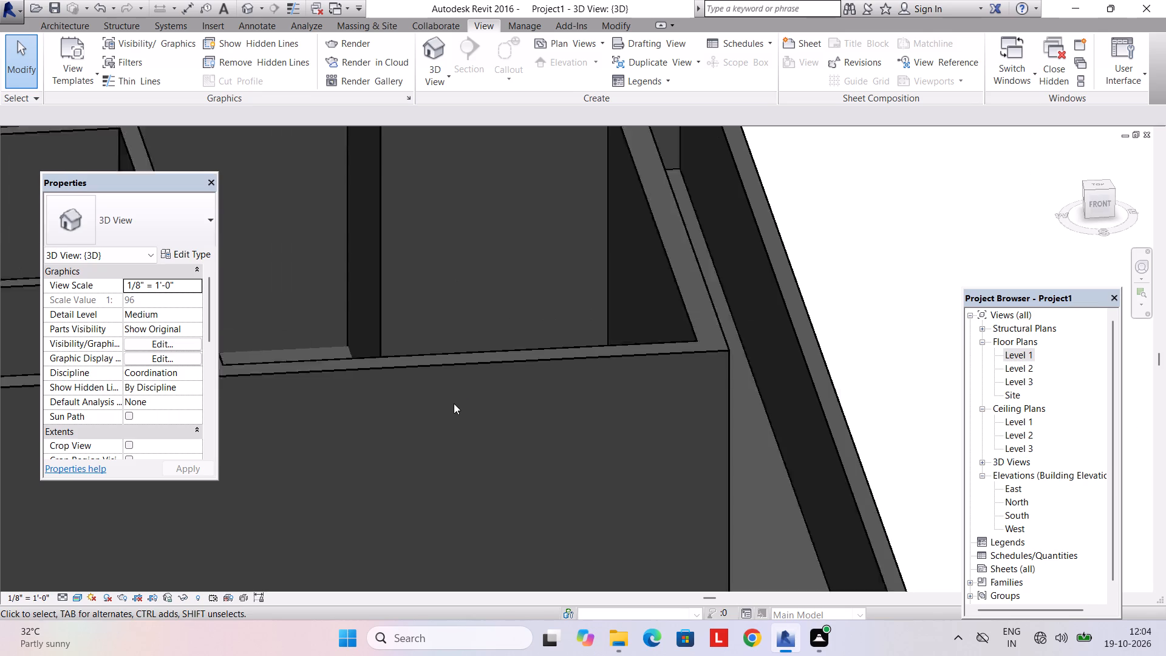
pyautogui.scroll(-8, 454, 403)
pyautogui.moveTo(448, 419); pyautogui.dragTo(448, 344, button='middle')
pyautogui.keyDown('shift'); pyautogui.moveTo(448, 442); pyautogui.dragTo(437, 256, button='middle'); pyautogui.keyUp('shift')
pyautogui.keyDown('shift'); pyautogui.moveTo(438, 405); pyautogui.dragTo(438, 331, button='middle'); pyautogui.keyUp('shift')
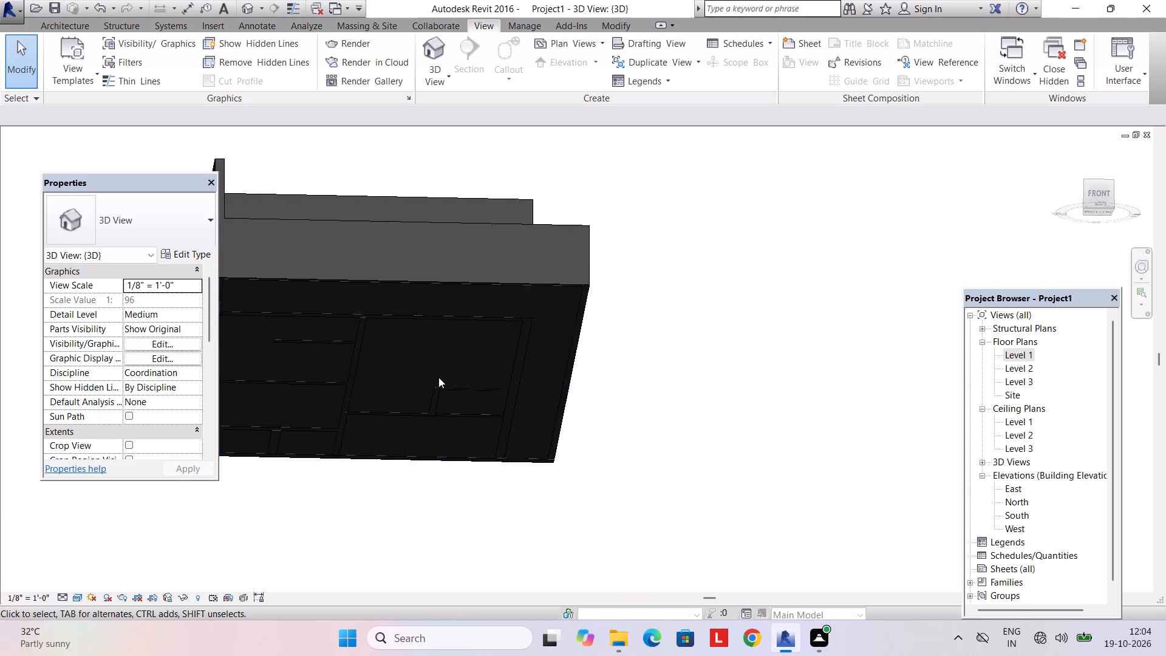
pyautogui.scroll(7, 435, 430)
pyautogui.scroll(2, 455, 345)
pyautogui.scroll(-7, 438, 354)
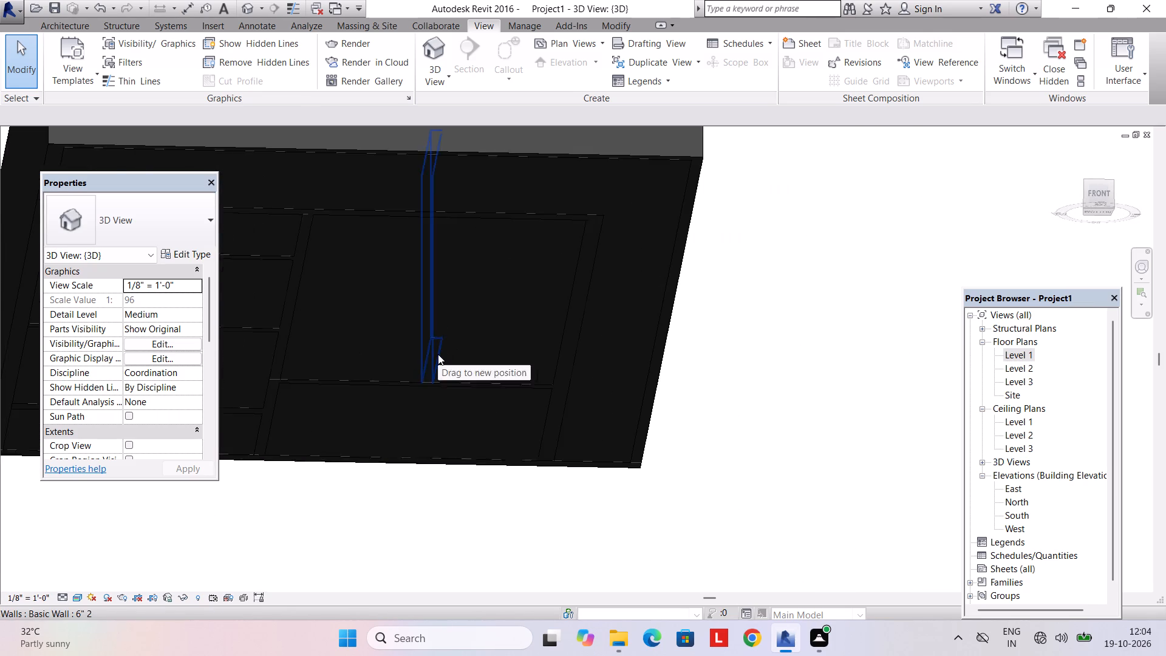
pyautogui.scroll(-3, 438, 354)
pyautogui.keyDown('shift'); pyautogui.moveTo(452, 321); pyautogui.dragTo(421, 524, button='middle'); pyautogui.keyUp('shift')
pyautogui.keyDown('shift'); pyautogui.moveTo(403, 399); pyautogui.dragTo(416, 504, button='middle'); pyautogui.keyUp('shift')
pyautogui.keyDown('shift'); pyautogui.scroll(-1, 424, 434); pyautogui.keyUp('shift')
pyautogui.keyDown('shift'); pyautogui.moveTo(424, 447); pyautogui.dragTo(424, 499, button='middle'); pyautogui.keyUp('shift')
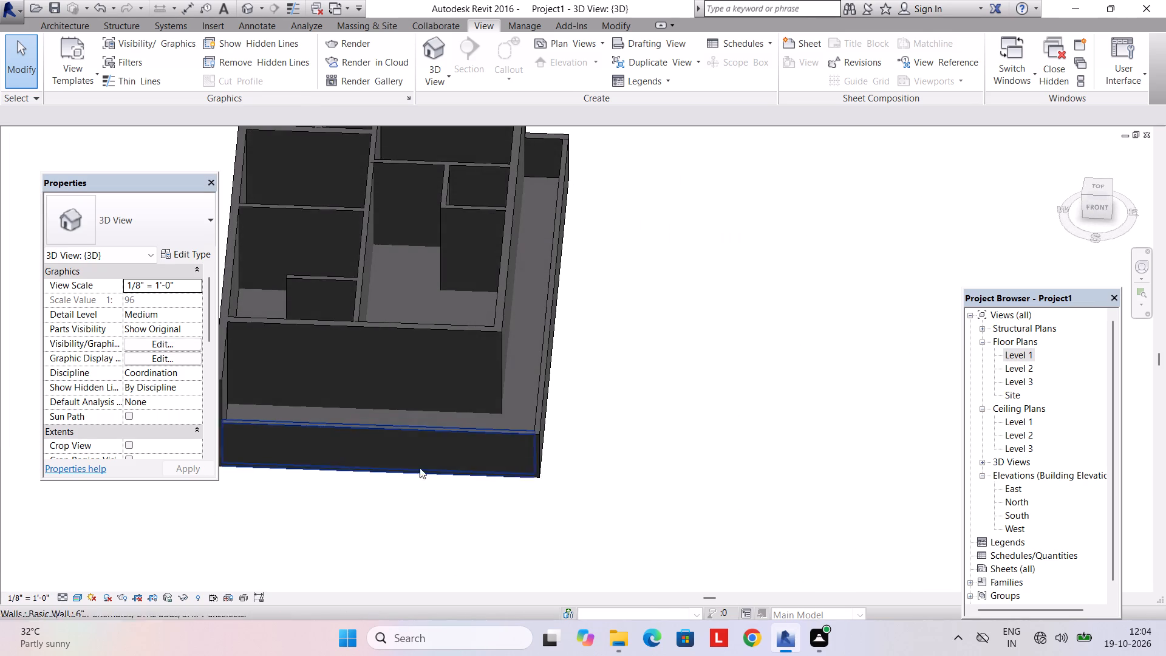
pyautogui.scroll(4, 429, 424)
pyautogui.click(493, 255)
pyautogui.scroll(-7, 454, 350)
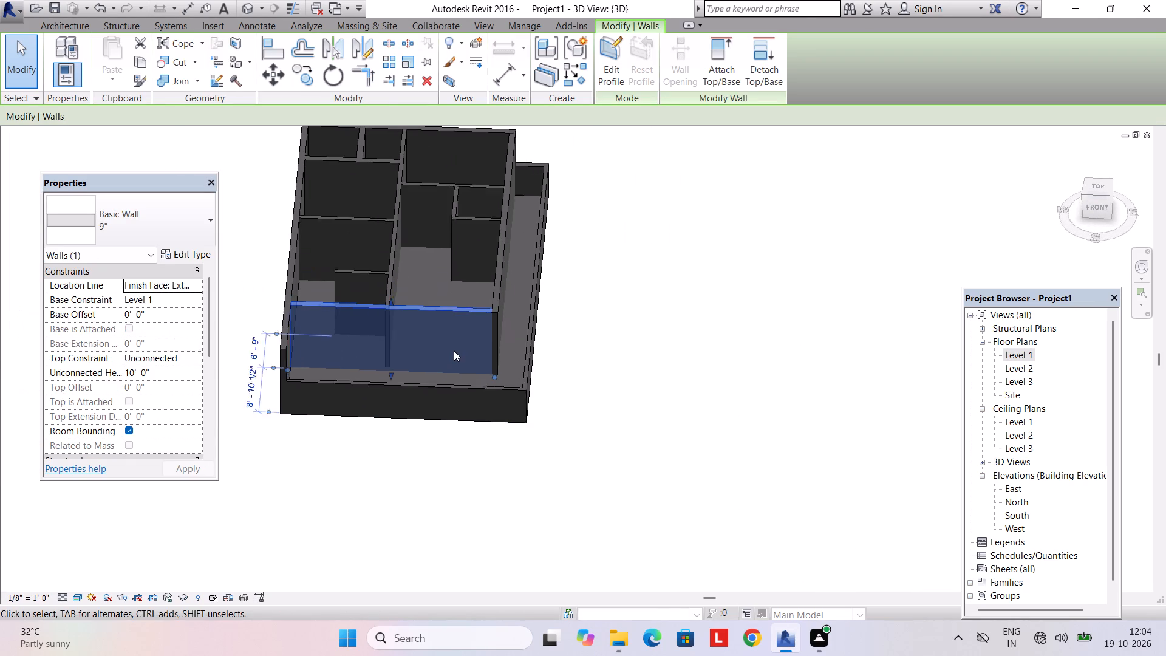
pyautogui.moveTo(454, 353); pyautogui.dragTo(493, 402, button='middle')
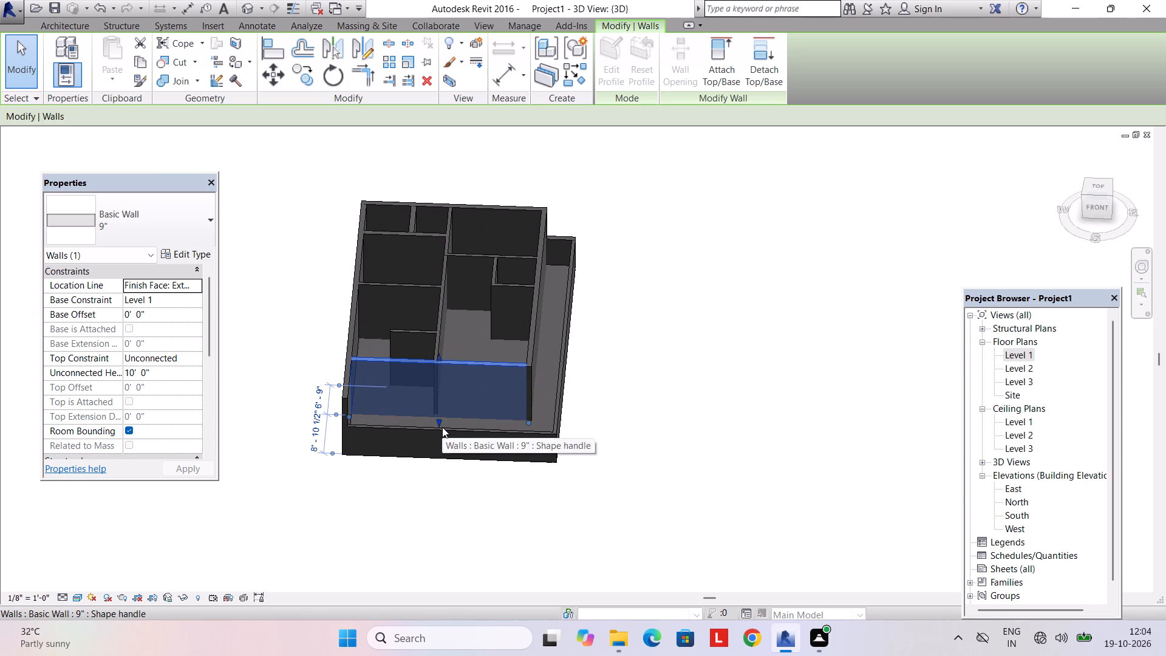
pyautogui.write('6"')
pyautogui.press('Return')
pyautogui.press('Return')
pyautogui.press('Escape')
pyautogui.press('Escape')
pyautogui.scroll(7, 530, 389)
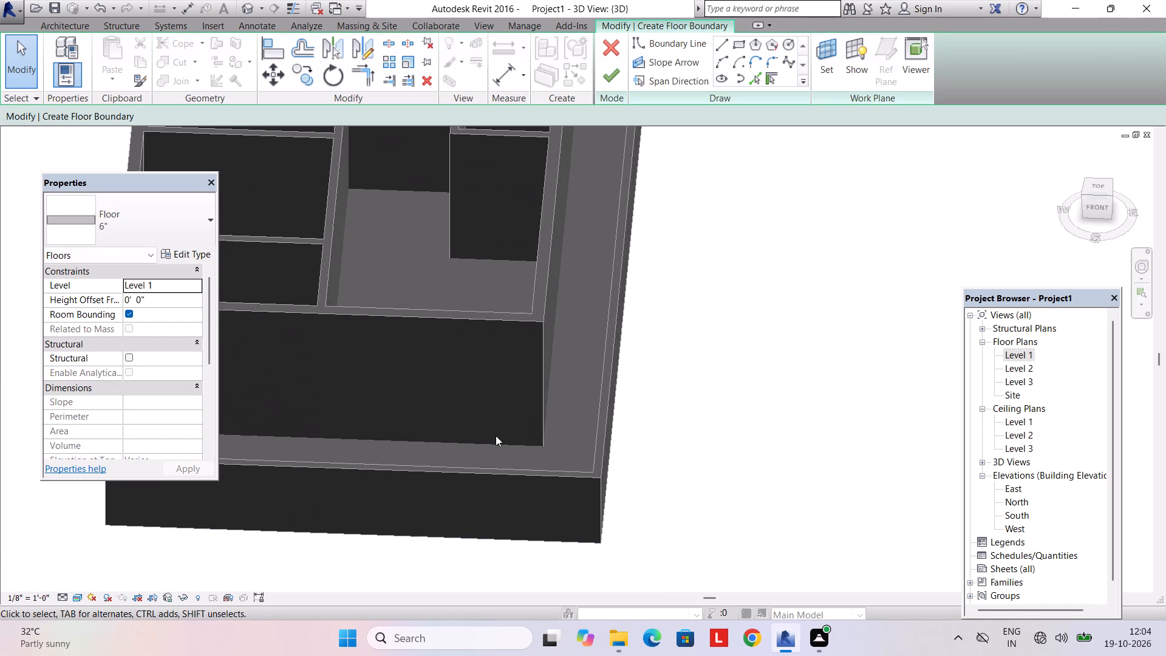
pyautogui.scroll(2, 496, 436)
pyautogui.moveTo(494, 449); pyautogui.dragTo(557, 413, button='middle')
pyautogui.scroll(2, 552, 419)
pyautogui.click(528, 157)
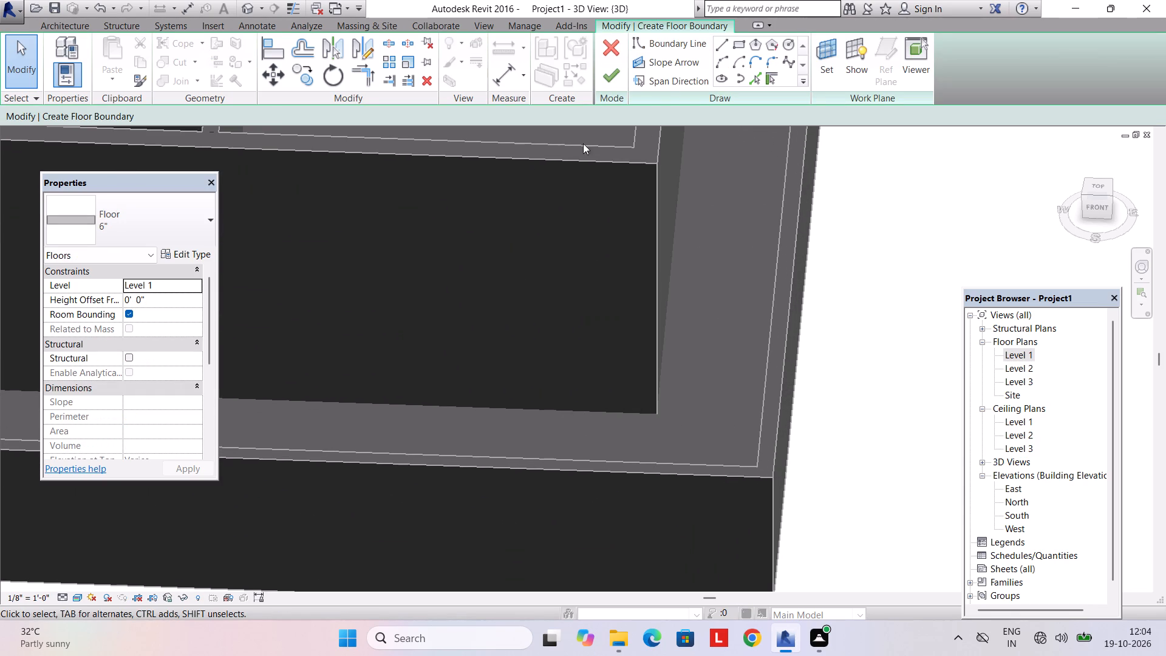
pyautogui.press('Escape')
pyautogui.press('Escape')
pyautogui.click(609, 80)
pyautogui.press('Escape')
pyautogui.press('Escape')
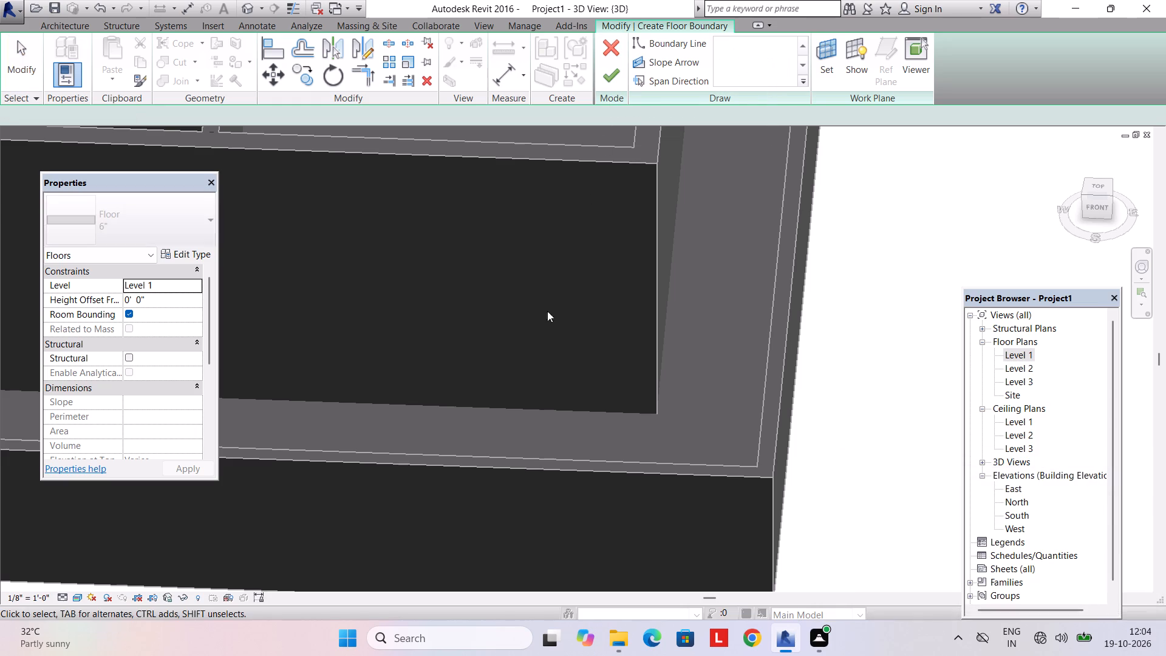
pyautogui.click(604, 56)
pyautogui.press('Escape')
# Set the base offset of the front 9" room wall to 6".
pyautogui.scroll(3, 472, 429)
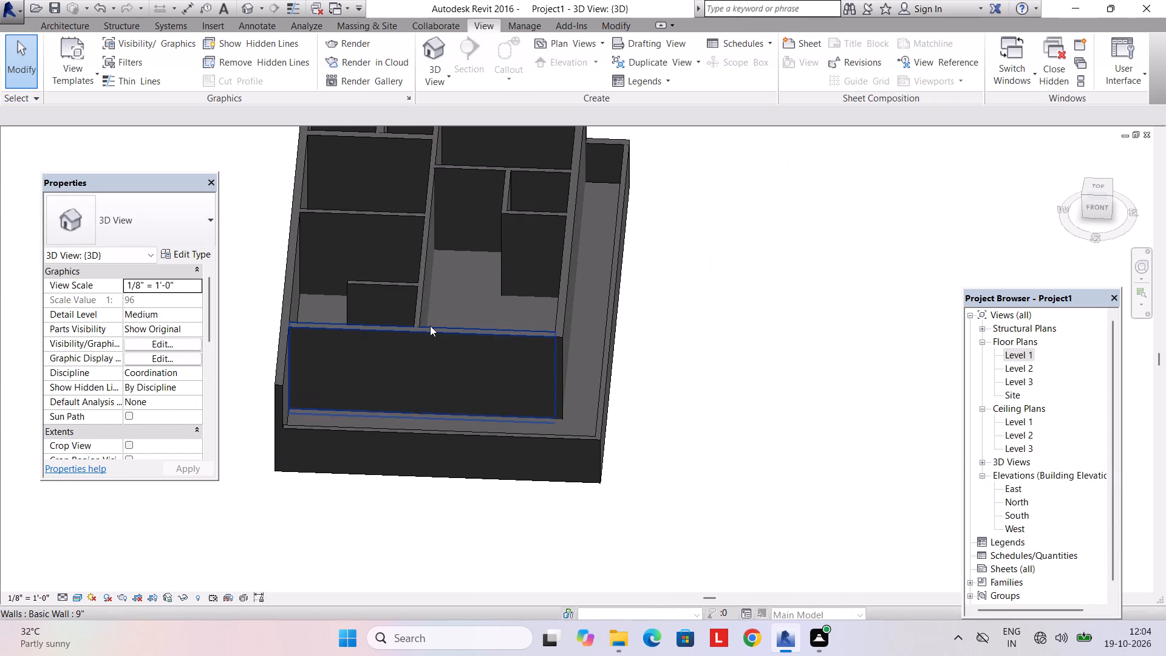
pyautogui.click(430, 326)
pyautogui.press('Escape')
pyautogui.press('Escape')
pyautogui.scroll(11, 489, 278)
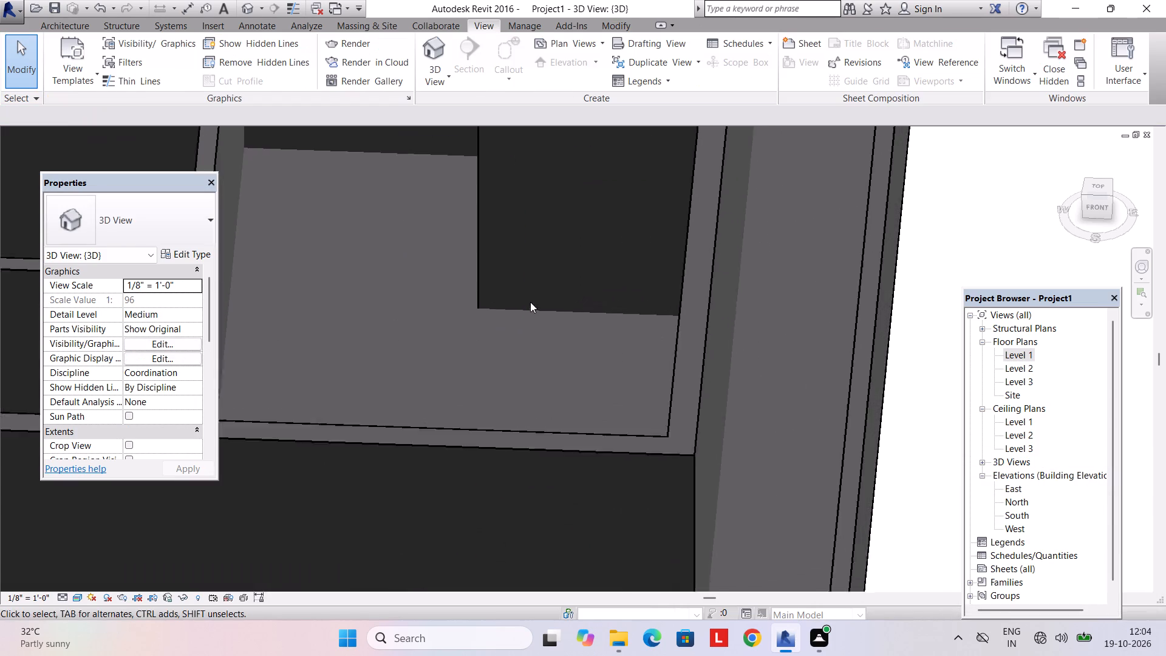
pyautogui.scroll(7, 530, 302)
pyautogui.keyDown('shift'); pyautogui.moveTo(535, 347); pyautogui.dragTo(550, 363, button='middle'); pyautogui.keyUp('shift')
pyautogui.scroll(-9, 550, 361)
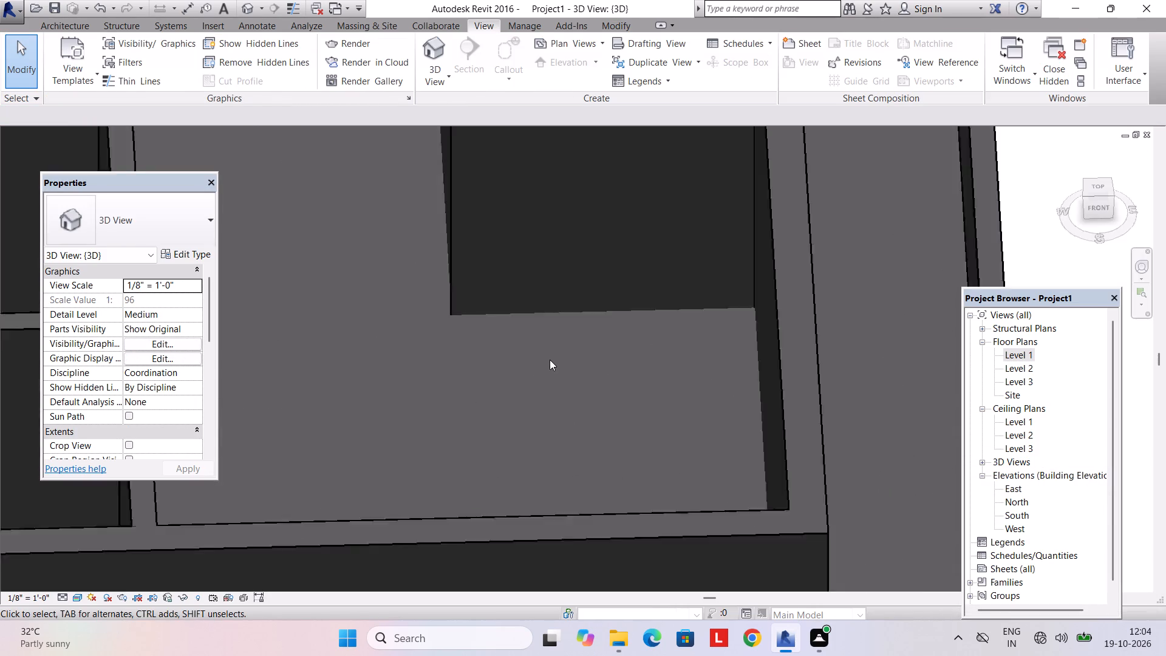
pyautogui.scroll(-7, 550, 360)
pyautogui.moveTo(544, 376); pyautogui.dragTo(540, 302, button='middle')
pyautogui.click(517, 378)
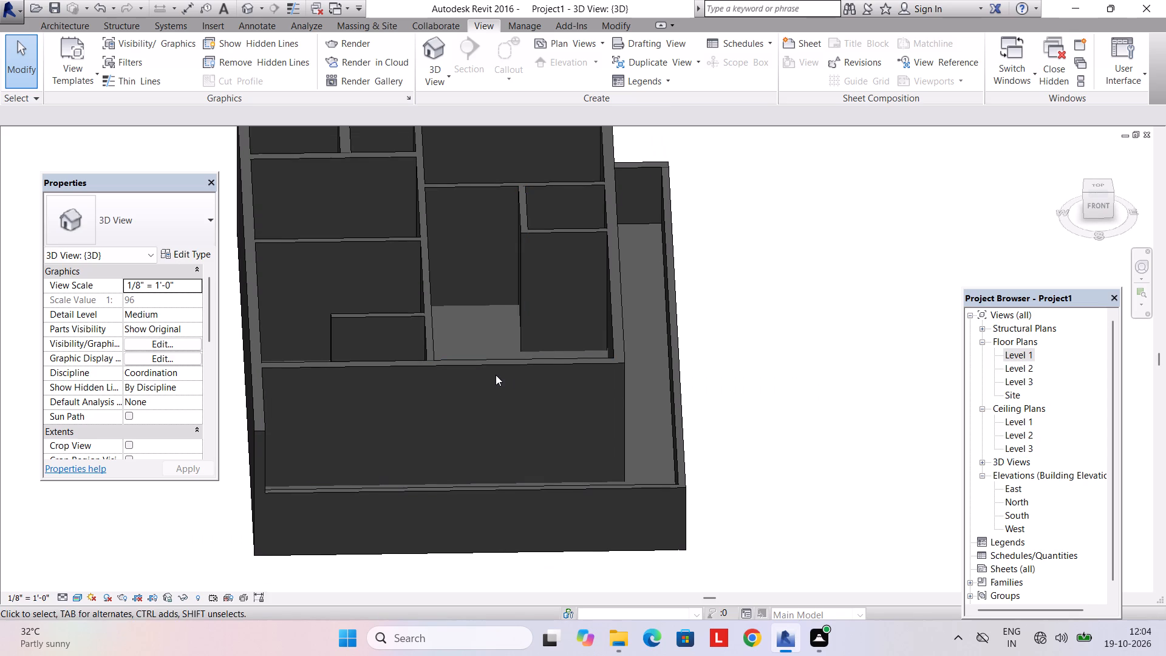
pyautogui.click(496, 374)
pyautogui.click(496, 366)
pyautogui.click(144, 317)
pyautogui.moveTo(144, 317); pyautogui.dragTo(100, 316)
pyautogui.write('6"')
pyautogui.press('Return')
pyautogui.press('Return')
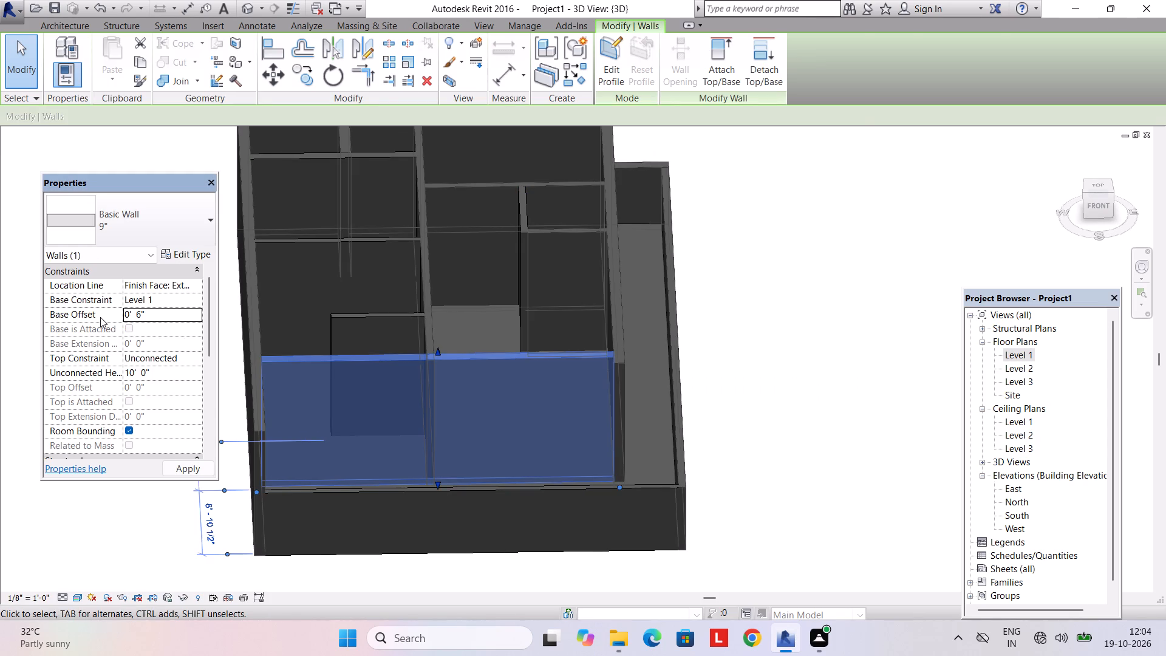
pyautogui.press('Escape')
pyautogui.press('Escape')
# Examine the raised front wall against the adjoining walls and the floor from several sides.
pyautogui.scroll(3, 428, 335)
pyautogui.keyDown('shift'); pyautogui.moveTo(461, 386); pyautogui.dragTo(483, 494, button='middle'); pyautogui.keyUp('shift')
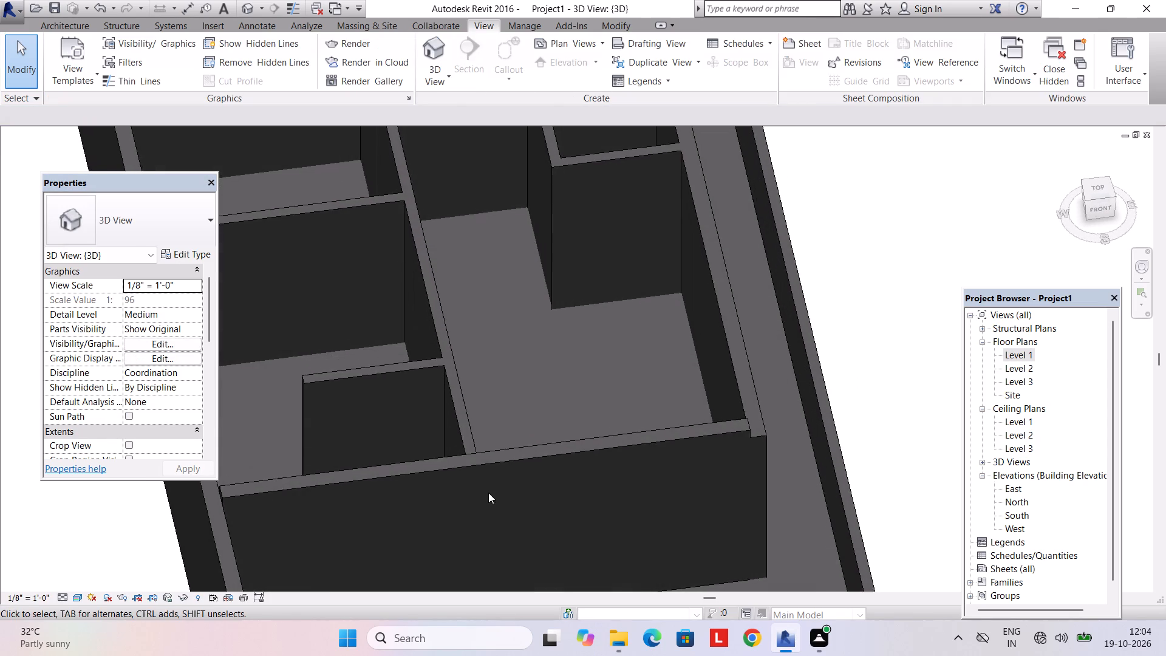
pyautogui.scroll(-4, 494, 490)
pyautogui.moveTo(528, 518); pyautogui.dragTo(505, 383, button='middle')
pyautogui.keyDown('shift'); pyautogui.moveTo(500, 400); pyautogui.dragTo(769, 407, button='middle'); pyautogui.keyUp('shift')
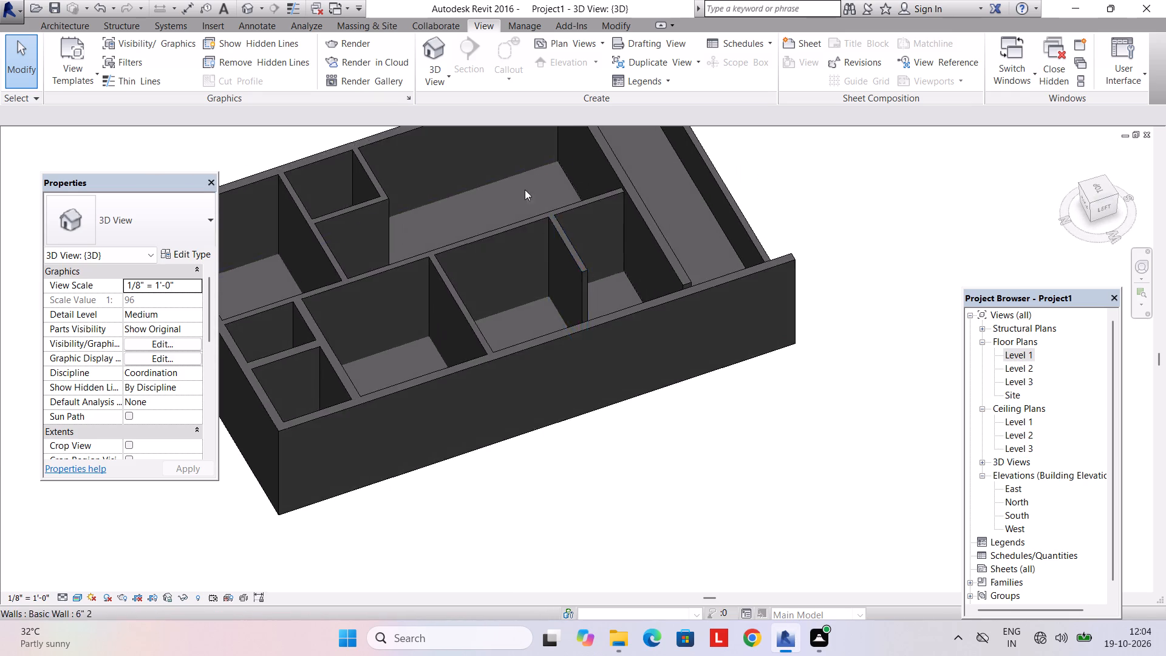
pyautogui.scroll(6, 531, 166)
pyautogui.moveTo(587, 184); pyautogui.dragTo(497, 404, button='middle')
pyautogui.scroll(7, 497, 404)
pyautogui.keyDown('shift'); pyautogui.moveTo(516, 397); pyautogui.dragTo(547, 353, button='middle'); pyautogui.keyUp('shift')
pyautogui.scroll(2, 313, 465)
pyautogui.scroll(-10, 435, 444)
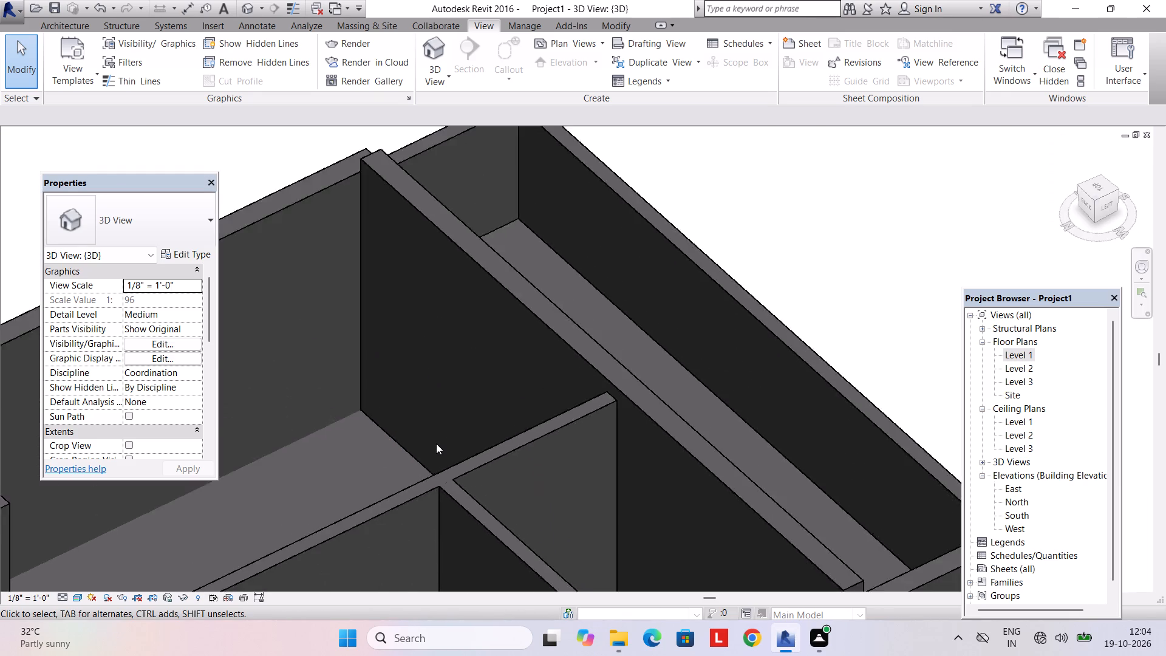
pyautogui.scroll(-5, 436, 443)
pyautogui.keyDown('shift'); pyautogui.moveTo(614, 457); pyautogui.dragTo(364, 457, button='middle'); pyautogui.keyUp('shift')
pyautogui.scroll(-1, 418, 491)
pyautogui.keyDown('shift'); pyautogui.moveTo(412, 487); pyautogui.dragTo(359, 409, button='middle'); pyautogui.keyUp('shift')
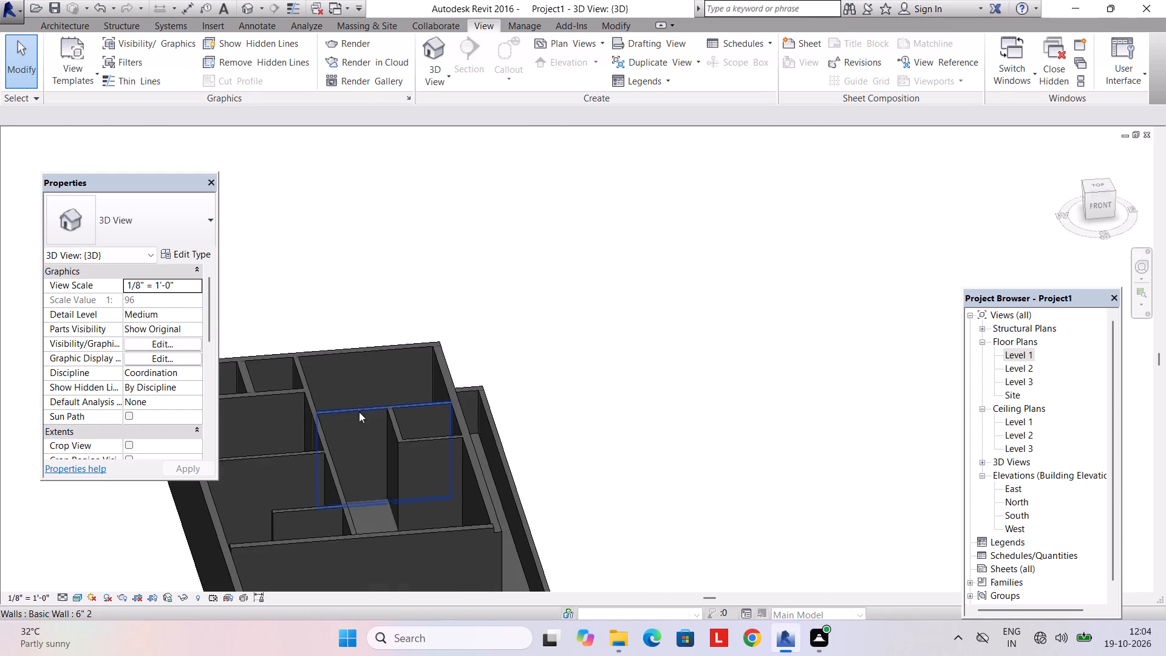
pyautogui.scroll(-1, 378, 465)
pyautogui.moveTo(375, 456); pyautogui.dragTo(370, 387, button='middle')
pyautogui.scroll(3, 382, 453)
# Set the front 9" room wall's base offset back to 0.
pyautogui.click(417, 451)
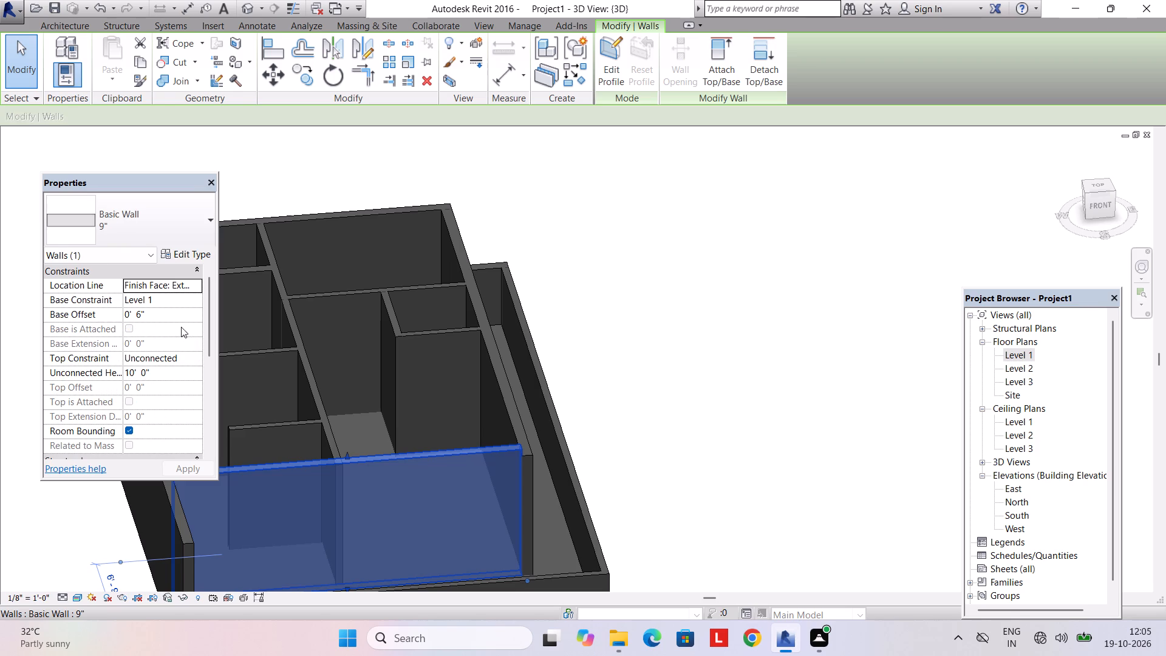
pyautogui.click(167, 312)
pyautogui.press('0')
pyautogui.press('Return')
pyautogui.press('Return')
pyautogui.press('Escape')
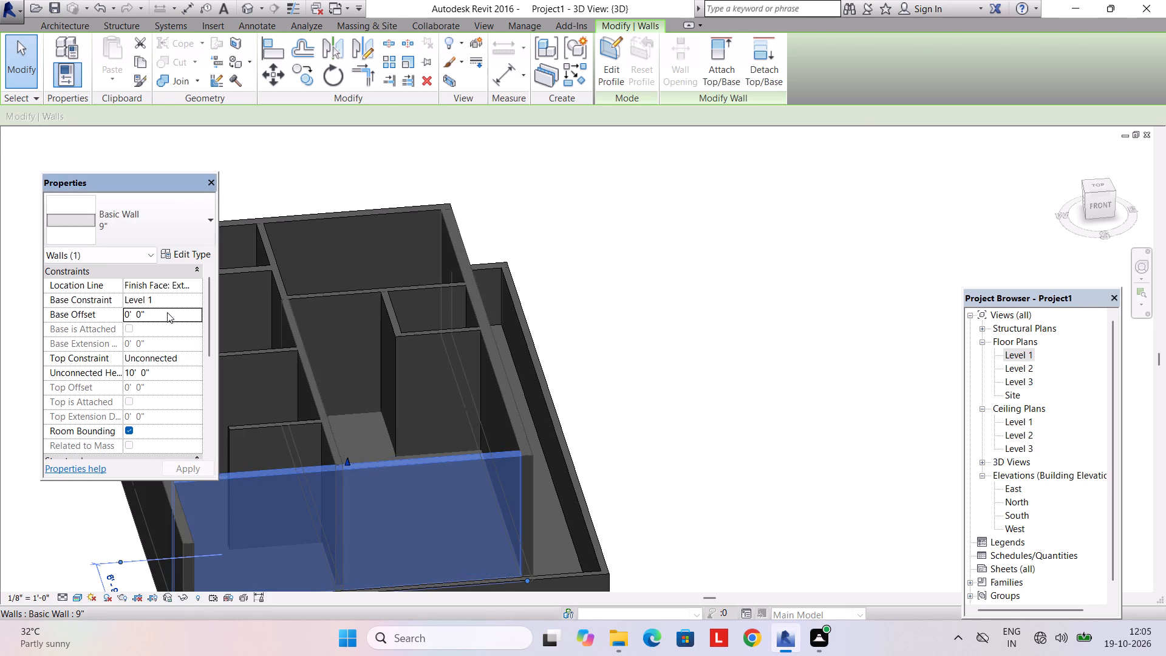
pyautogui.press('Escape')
# Examine the whole building's walls and floor slab from several directions in the 3D view.
pyautogui.scroll(-3, 392, 400)
pyautogui.moveTo(400, 406); pyautogui.dragTo(384, 468, button='middle')
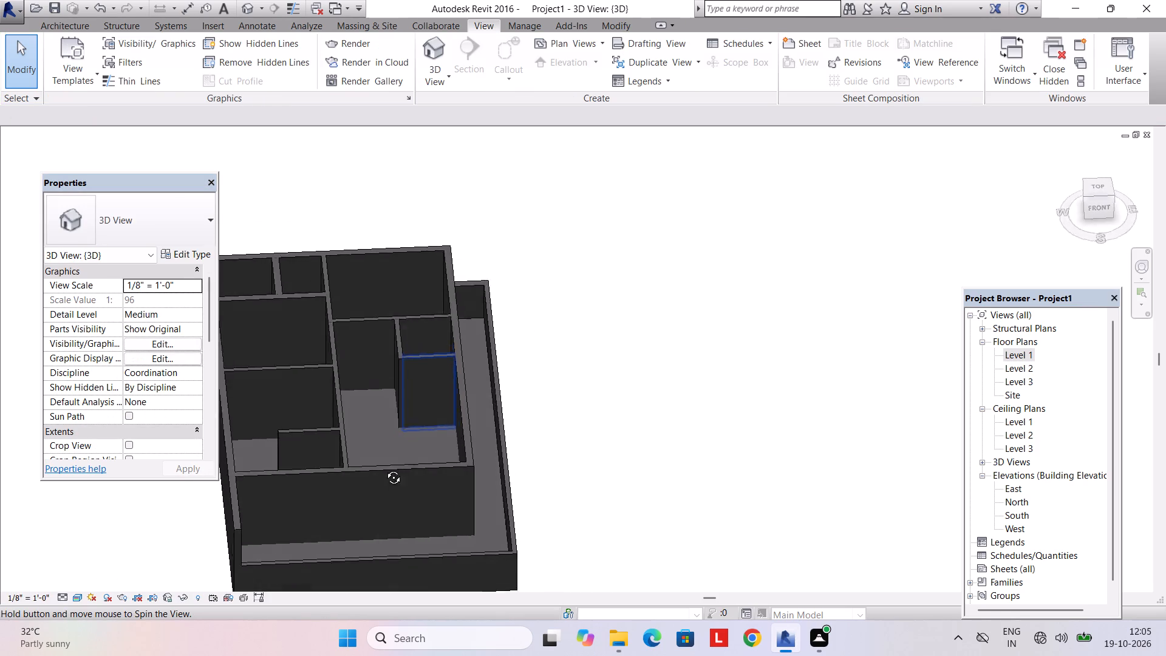
pyautogui.moveTo(384, 468); pyautogui.dragTo(355, 423, button='middle')
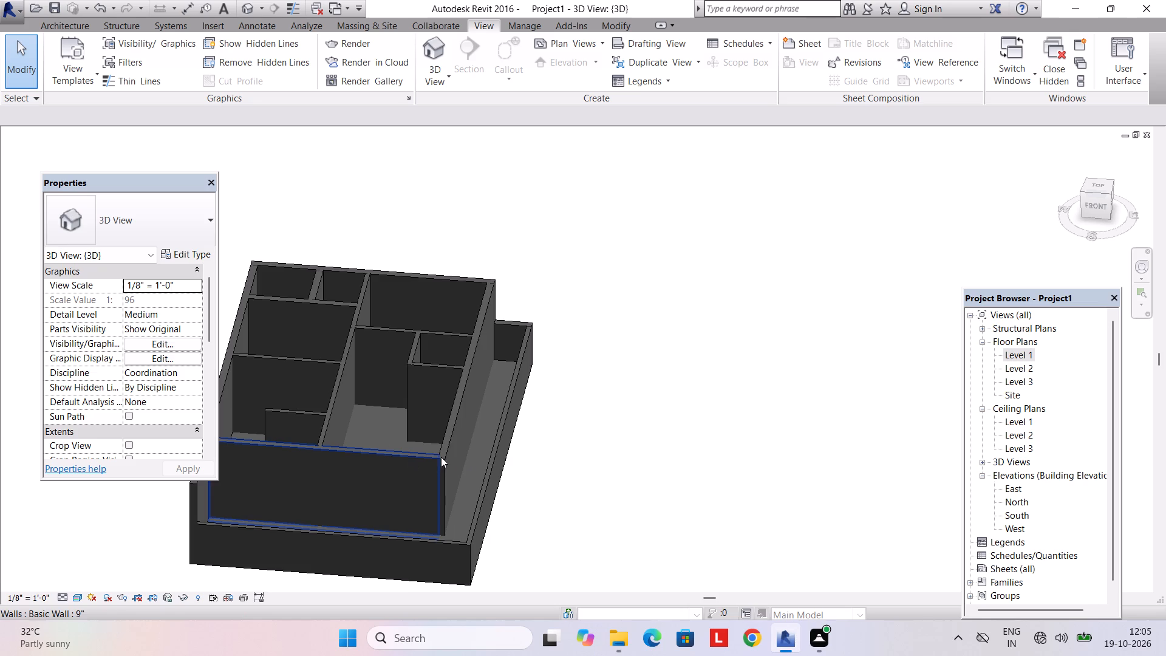
pyautogui.keyDown('shift'); pyautogui.moveTo(441, 454); pyautogui.dragTo(463, 528, button='middle'); pyautogui.keyUp('shift')
pyautogui.scroll(-4, 378, 448)
pyautogui.moveTo(378, 447); pyautogui.dragTo(569, 465, button='middle')
pyautogui.moveTo(554, 463); pyautogui.dragTo(655, 380, button='middle')
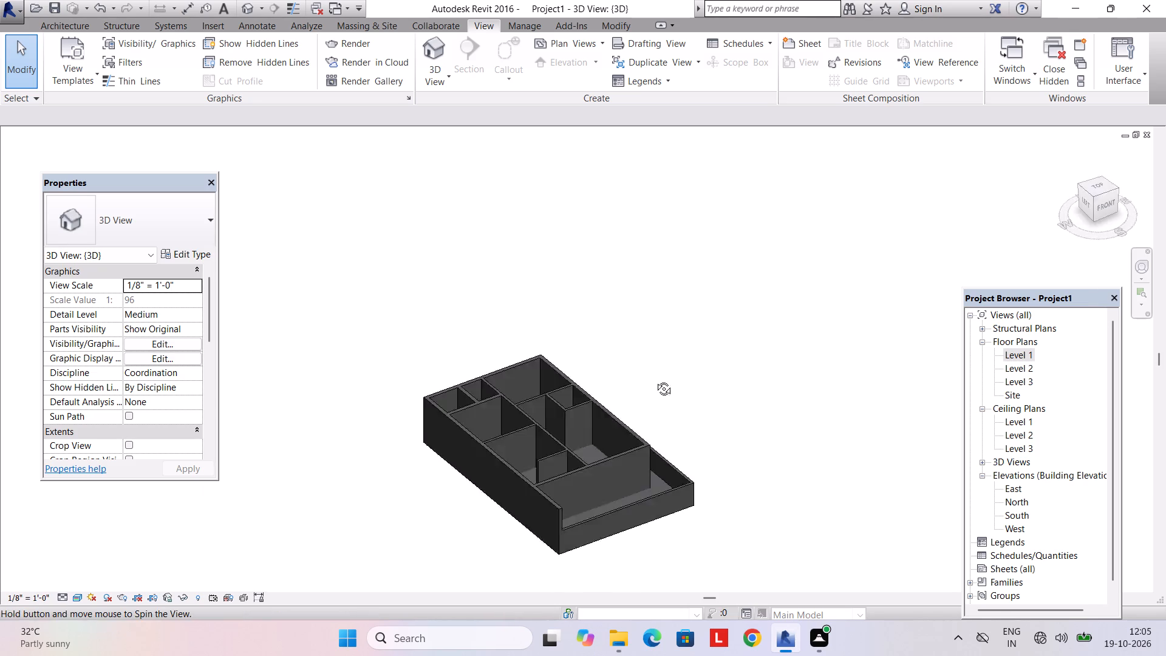
pyautogui.moveTo(655, 380); pyautogui.dragTo(682, 322, button='middle')
pyautogui.moveTo(643, 483); pyautogui.dragTo(636, 372, button='middle')
pyautogui.scroll(6, 569, 474)
pyautogui.keyDown('shift'); pyautogui.moveTo(595, 467); pyautogui.dragTo(551, 493, button='middle'); pyautogui.keyUp('shift')
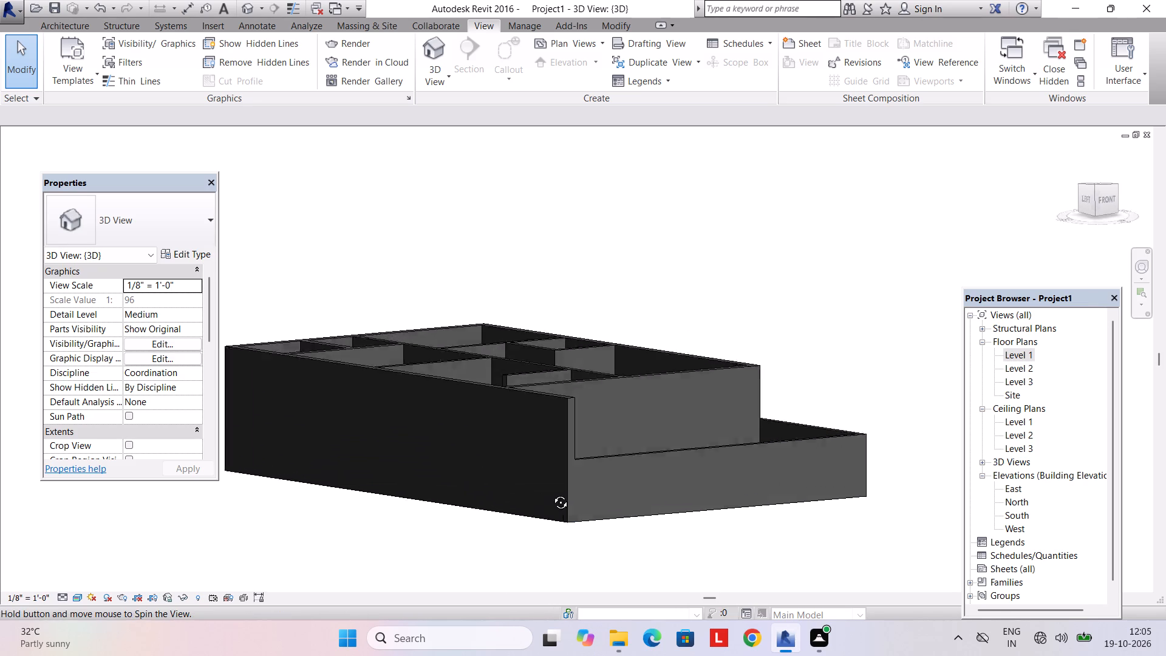
pyautogui.keyDown('shift'); pyautogui.moveTo(551, 493); pyautogui.dragTo(452, 572, button='middle'); pyautogui.keyUp('shift')
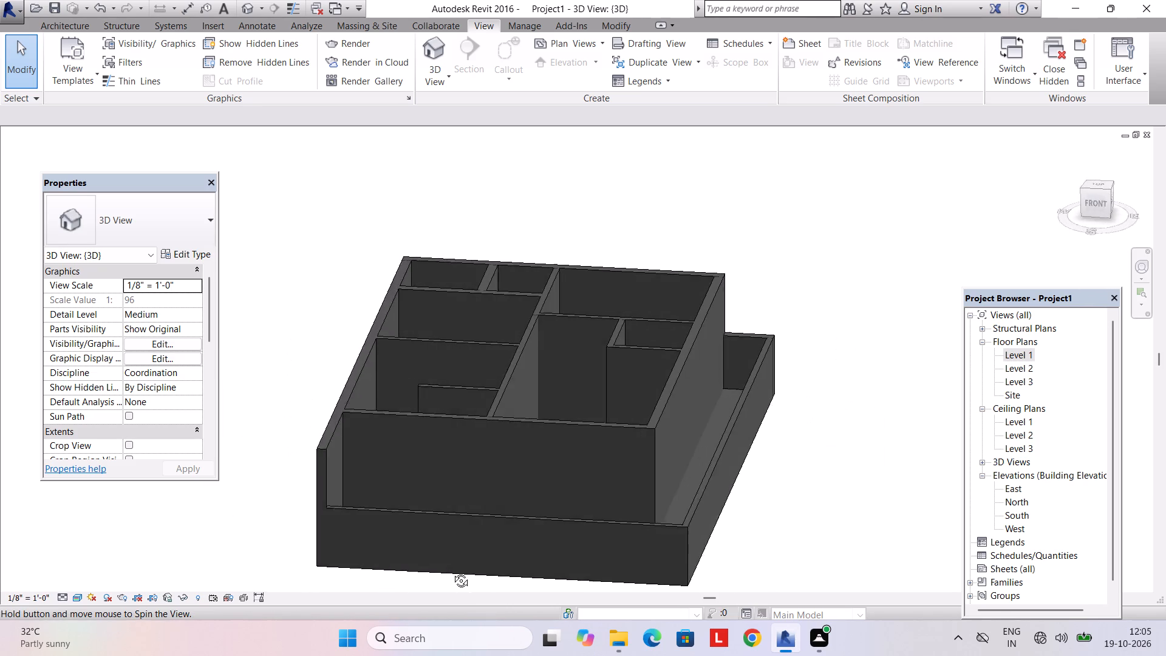
pyautogui.keyDown('shift'); pyautogui.moveTo(452, 572); pyautogui.dragTo(457, 580, button='middle'); pyautogui.keyUp('shift')
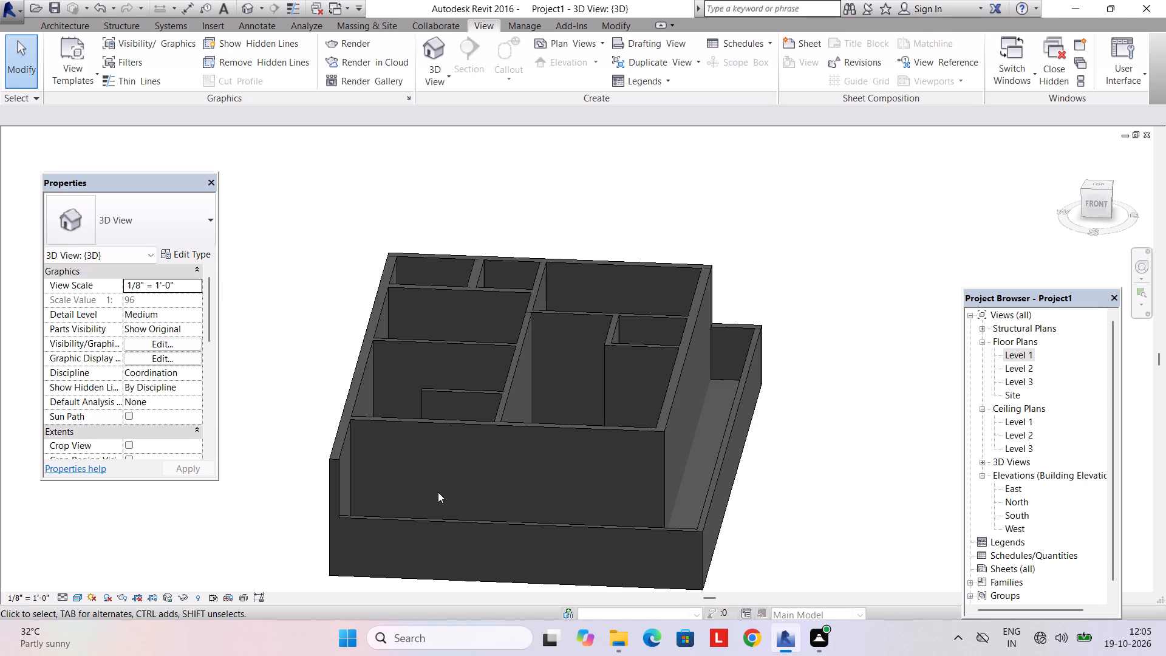
# On the Level 1 plan, draw a 6' long 6" 2 wall inward from the east 9" wall, ending in line with the small room's west wall.
pyautogui.doubleClick(1023, 352)
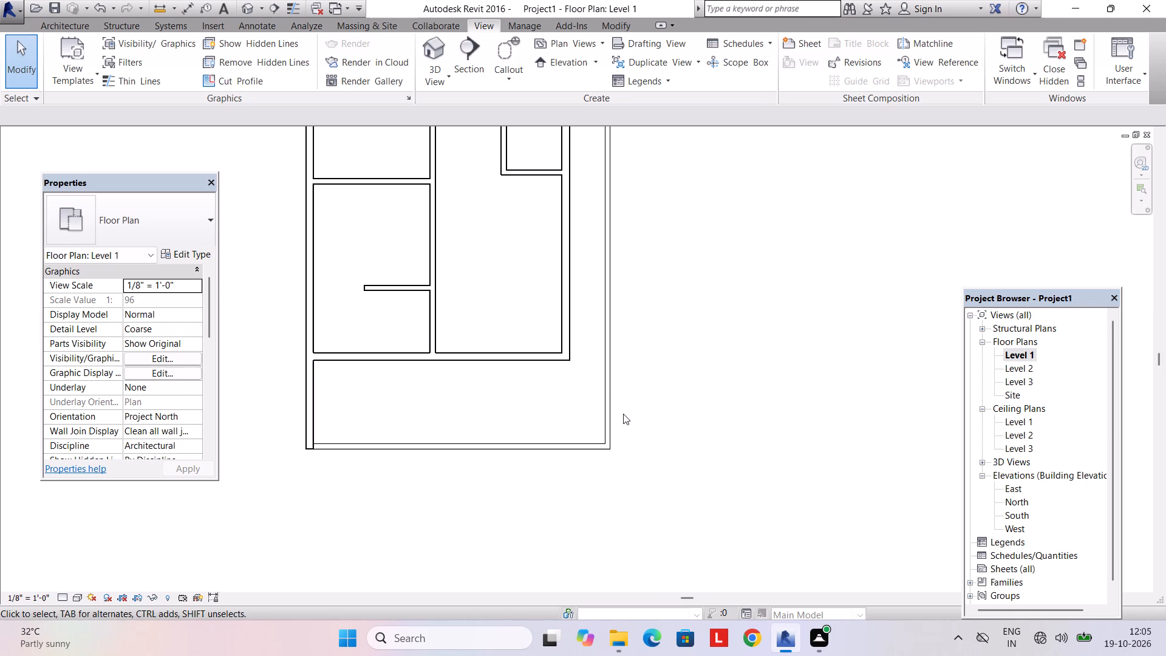
pyautogui.moveTo(551, 217); pyautogui.dragTo(551, 261, button='middle')
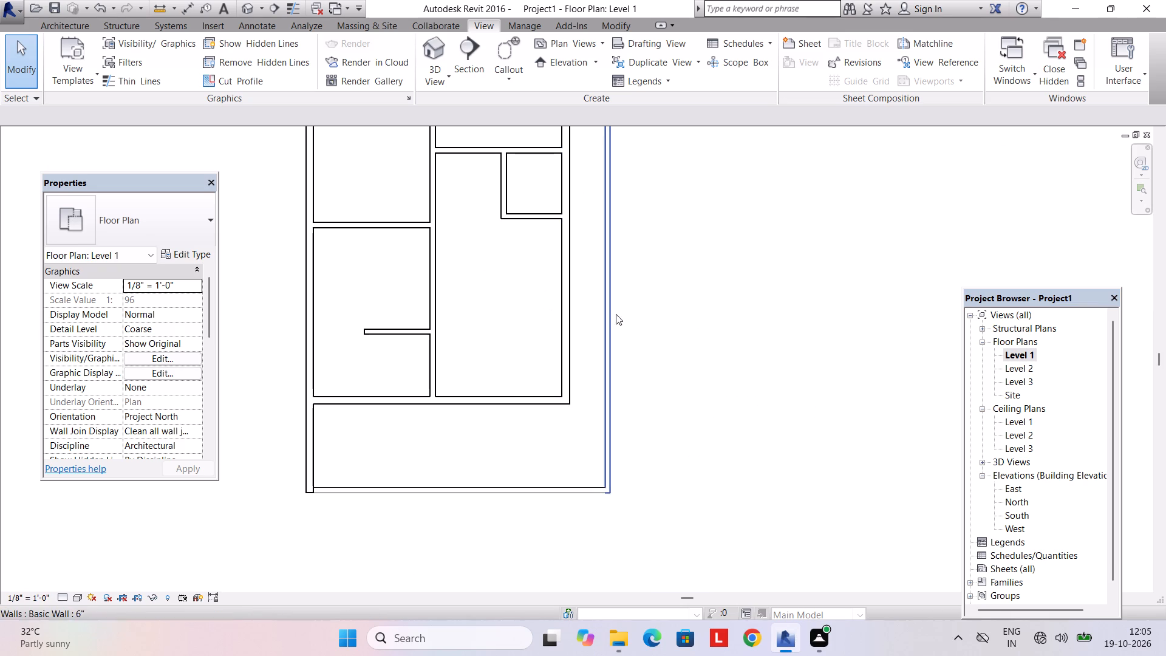
pyautogui.click(63, 37)
pyautogui.click(66, 32)
pyautogui.click(61, 58)
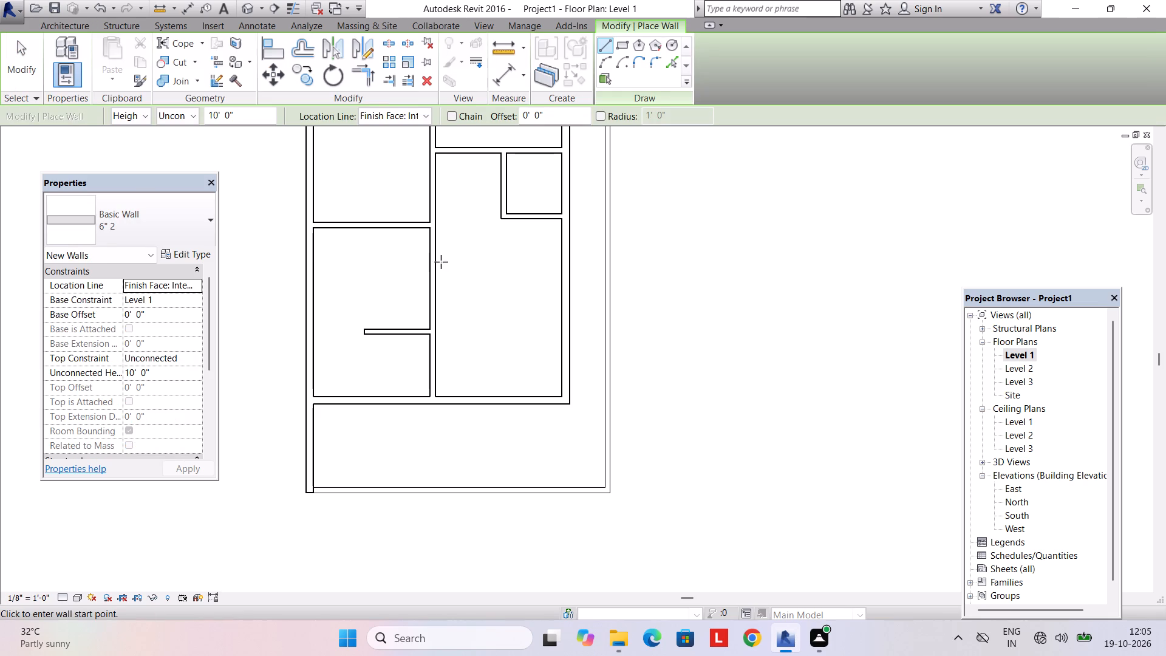
pyautogui.click(561, 304)
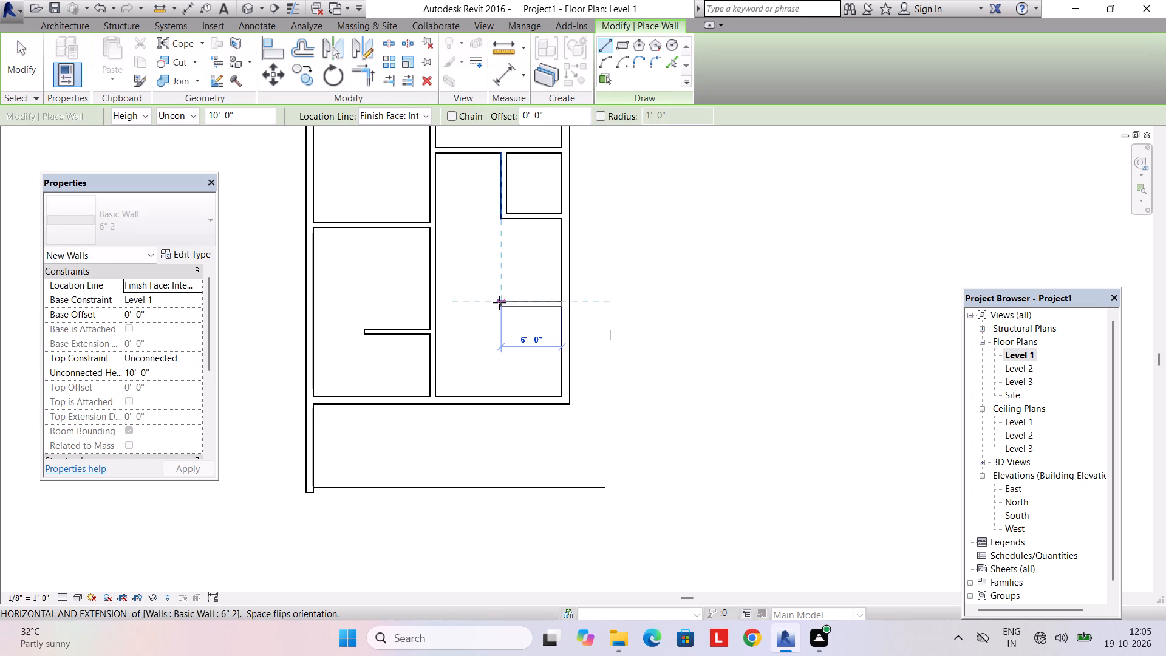
pyautogui.click(496, 300)
pyautogui.press('Escape')
pyautogui.press('Escape')
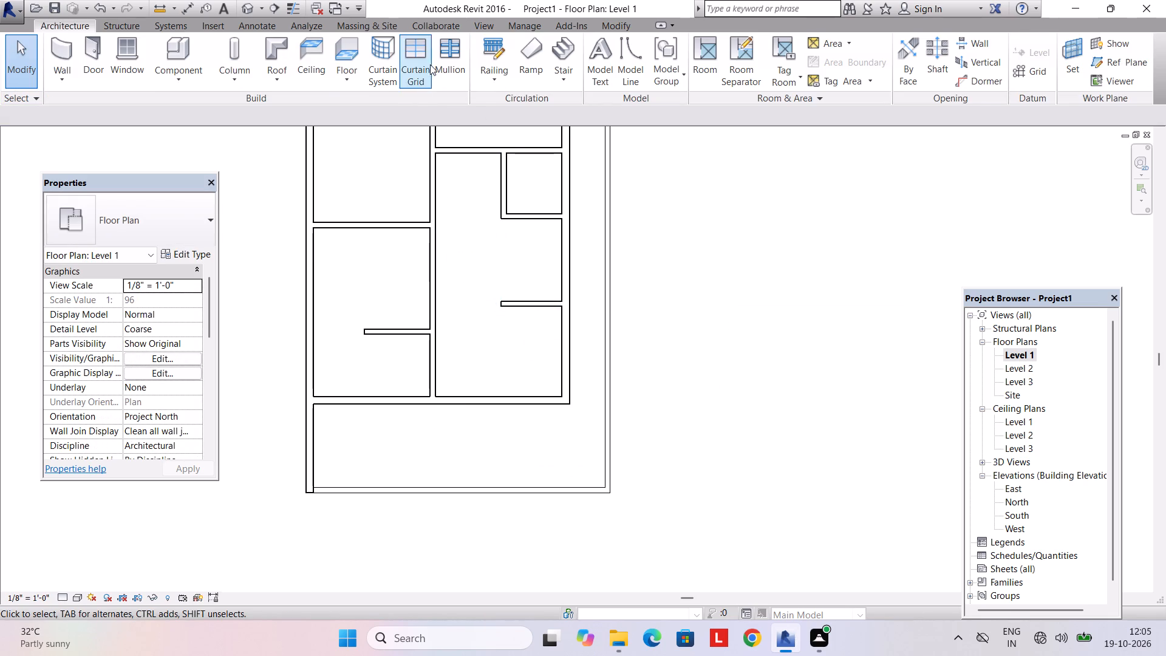
# In the 3D view, examine the new 6" 2 wall's base and end against the floor slab.
pyautogui.click(487, 21)
pyautogui.click(440, 39)
pyautogui.scroll(3, 580, 332)
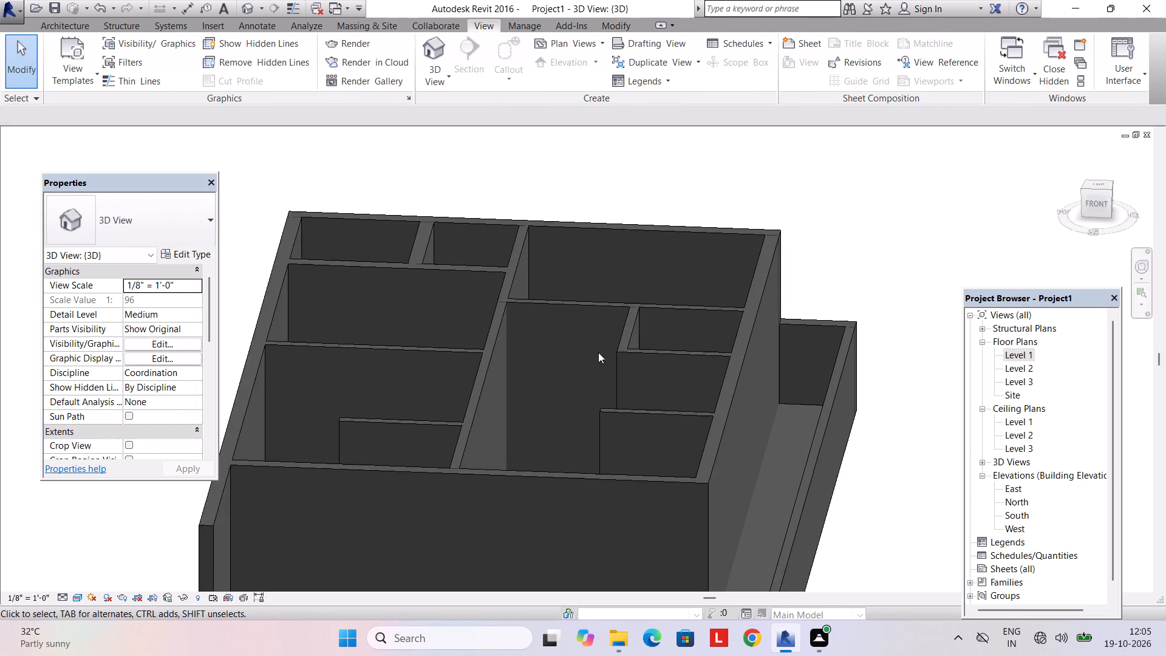
pyautogui.keyDown('shift'); pyautogui.moveTo(604, 363); pyautogui.dragTo(633, 557, button='middle'); pyautogui.keyUp('shift')
pyautogui.scroll(3, 666, 562)
pyautogui.moveTo(655, 547); pyautogui.dragTo(613, 448, button='middle')
pyautogui.scroll(6, 630, 491)
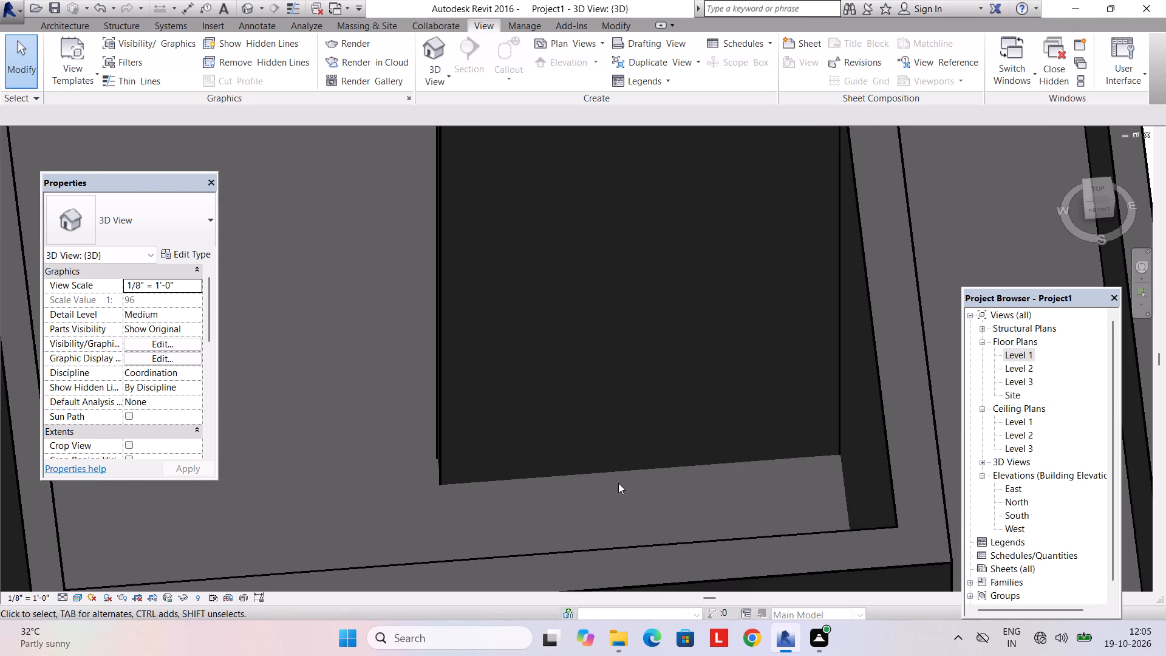
pyautogui.scroll(4, 562, 483)
pyautogui.moveTo(490, 480); pyautogui.dragTo(523, 465, button='middle')
pyautogui.click(442, 337)
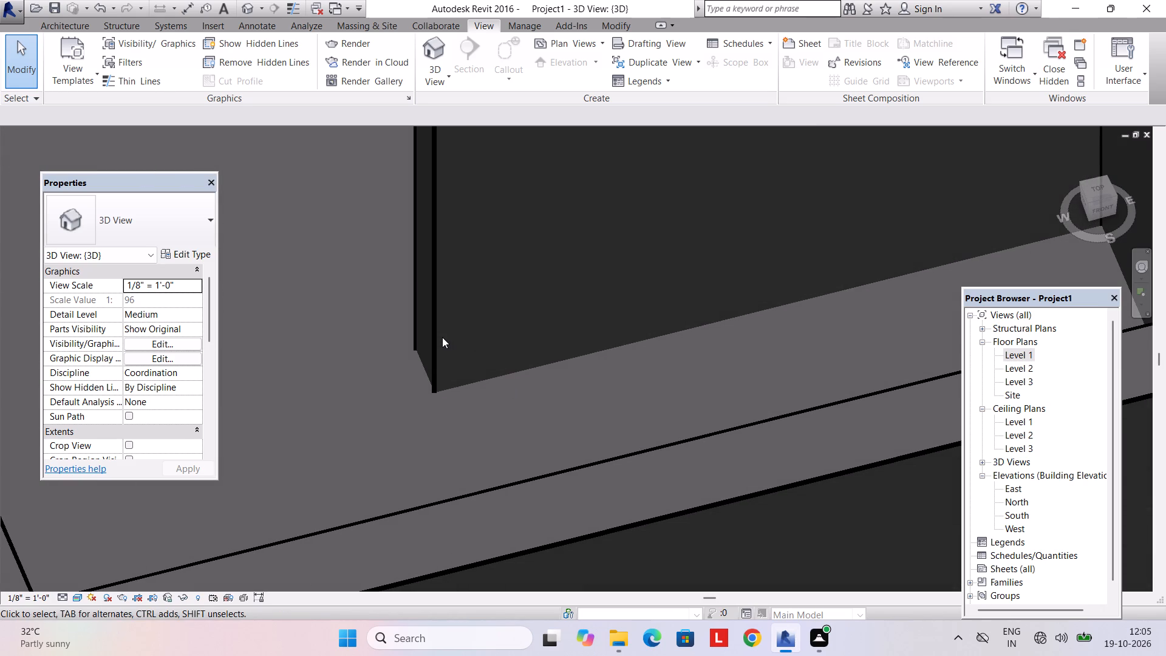
pyautogui.click(436, 340)
pyautogui.moveTo(567, 415); pyautogui.dragTo(612, 374, button='middle')
pyautogui.scroll(-8, 612, 374)
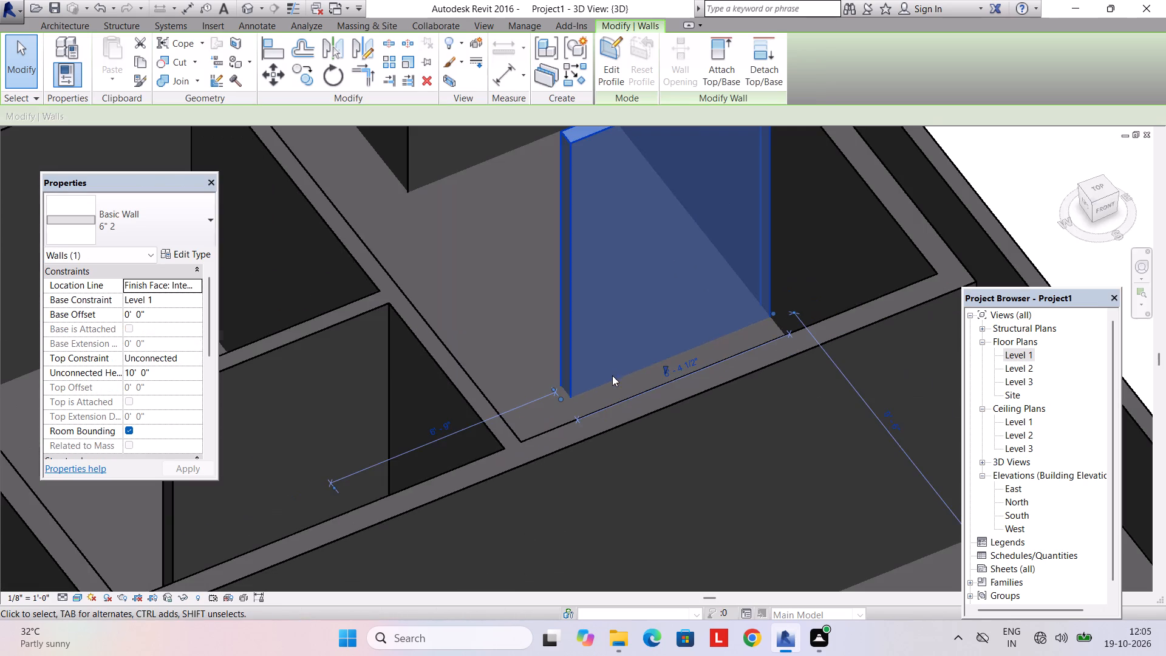
pyautogui.moveTo(632, 383); pyautogui.dragTo(626, 431, button='middle')
pyautogui.moveTo(660, 415); pyautogui.dragTo(660, 408)
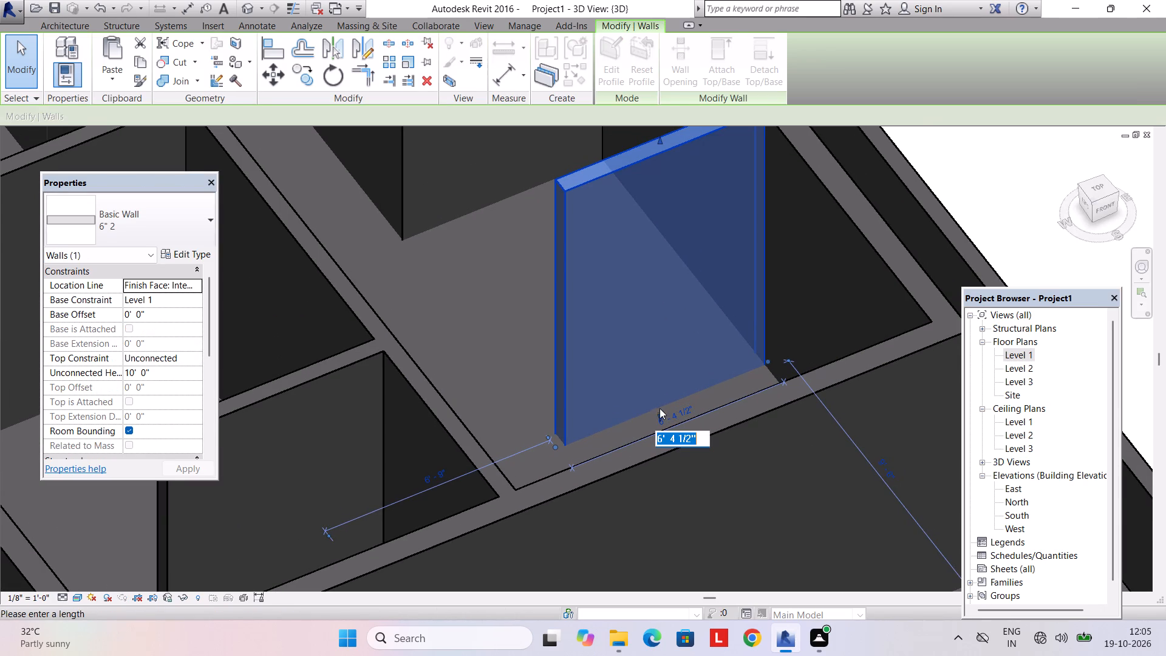
pyautogui.moveTo(660, 408); pyautogui.dragTo(660, 405)
pyautogui.scroll(1, 626, 432)
pyautogui.press('Escape')
pyautogui.press('Escape')
pyautogui.scroll(-3, 626, 432)
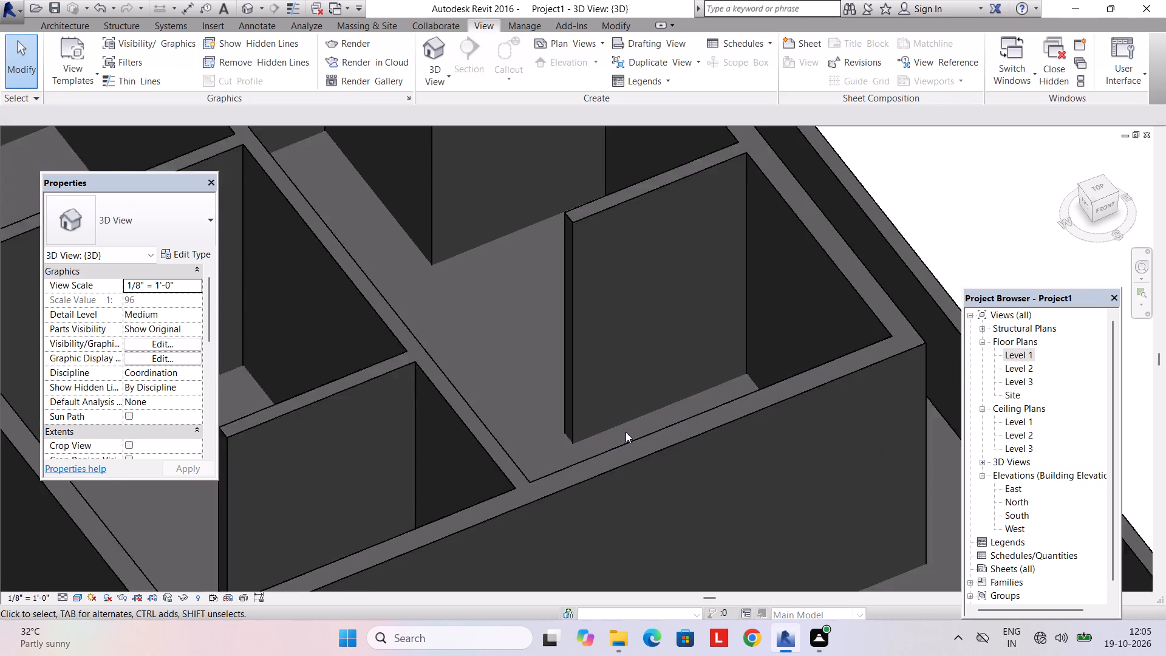
# Examine the whole building's room walls, perimeter walls and floor slab from several directions.
pyautogui.keyDown('shift'); pyautogui.moveTo(631, 434); pyautogui.dragTo(528, 460, button='middle'); pyautogui.keyUp('shift')
pyautogui.scroll(-9, 547, 445)
pyautogui.keyDown('shift'); pyautogui.moveTo(551, 443); pyautogui.dragTo(398, 570, button='middle'); pyautogui.keyUp('shift')
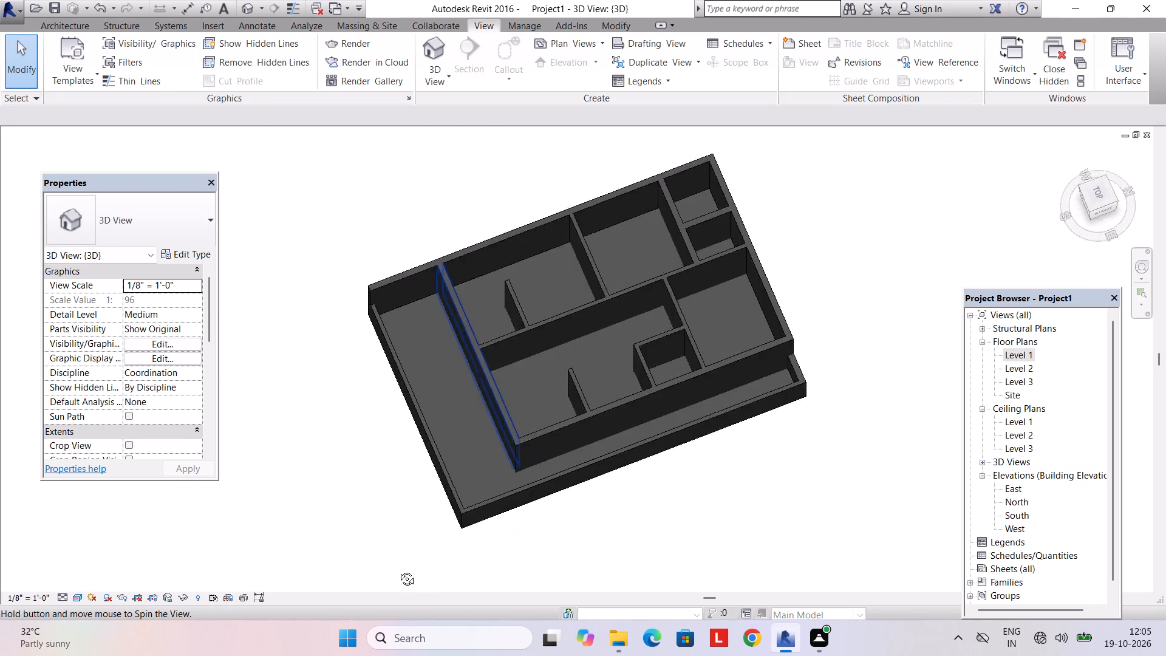
pyautogui.keyDown('shift'); pyautogui.moveTo(398, 570); pyautogui.dragTo(290, 488, button='middle'); pyautogui.keyUp('shift')
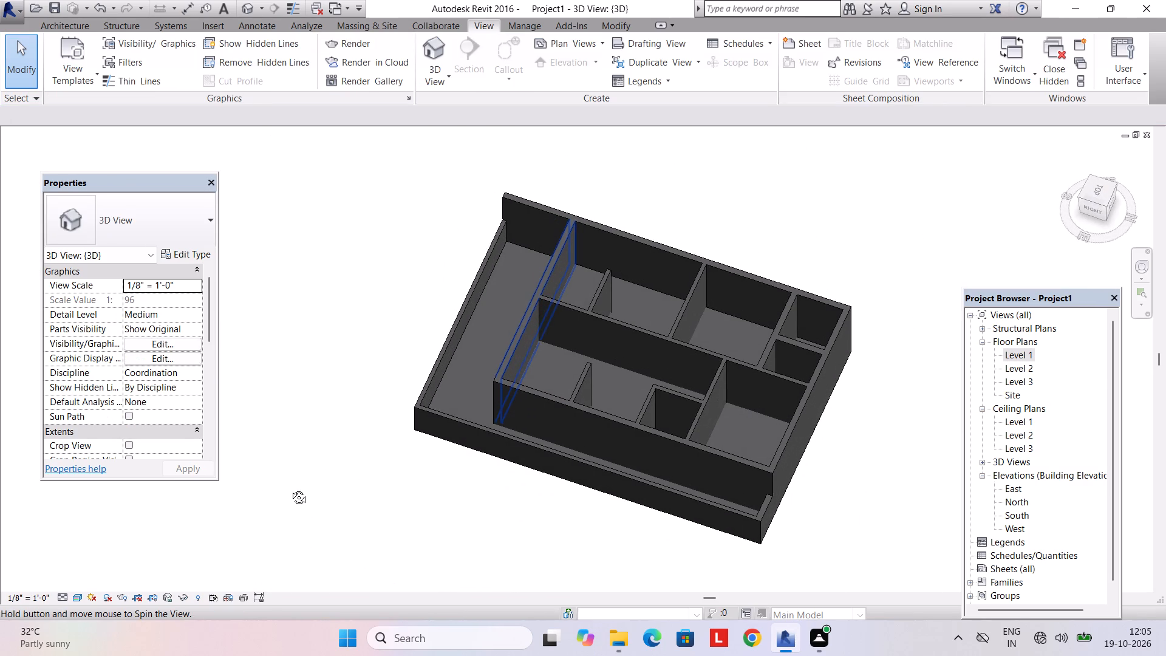
pyautogui.keyDown('shift'); pyautogui.moveTo(290, 488); pyautogui.dragTo(566, 354, button='middle'); pyautogui.keyUp('shift')
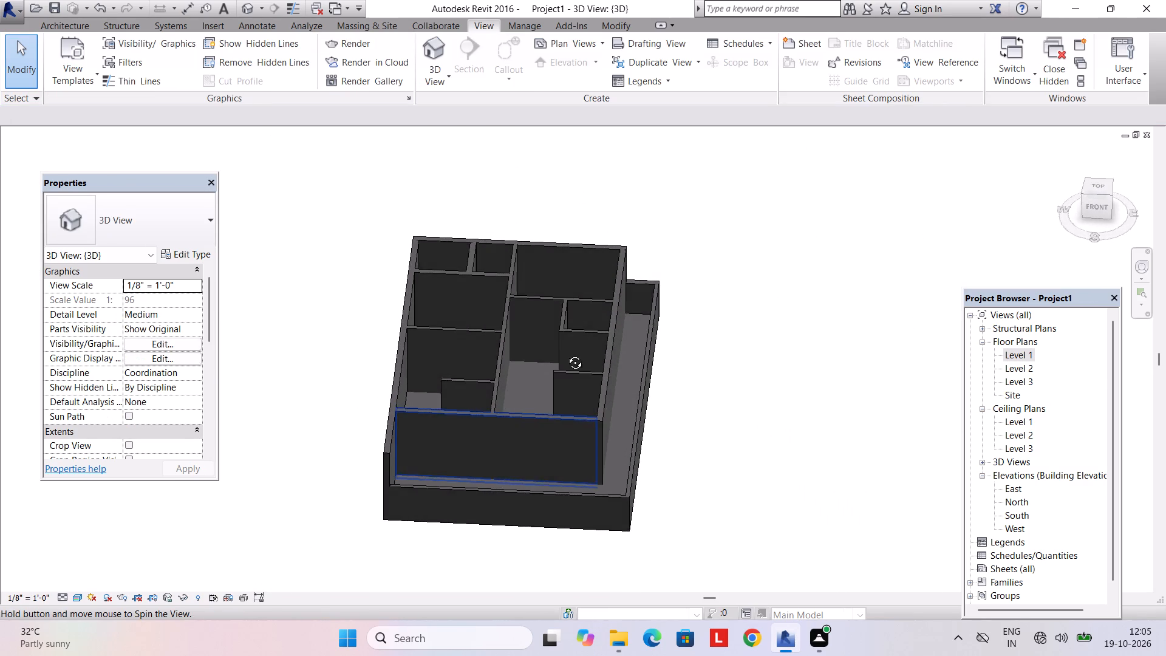
pyautogui.keyDown('shift'); pyautogui.moveTo(566, 354); pyautogui.dragTo(566, 347, button='middle'); pyautogui.keyUp('shift')
pyautogui.scroll(2, 554, 452)
pyautogui.press('Escape')
pyautogui.scroll(-1, 571, 510)
pyautogui.scroll(9, 575, 502)
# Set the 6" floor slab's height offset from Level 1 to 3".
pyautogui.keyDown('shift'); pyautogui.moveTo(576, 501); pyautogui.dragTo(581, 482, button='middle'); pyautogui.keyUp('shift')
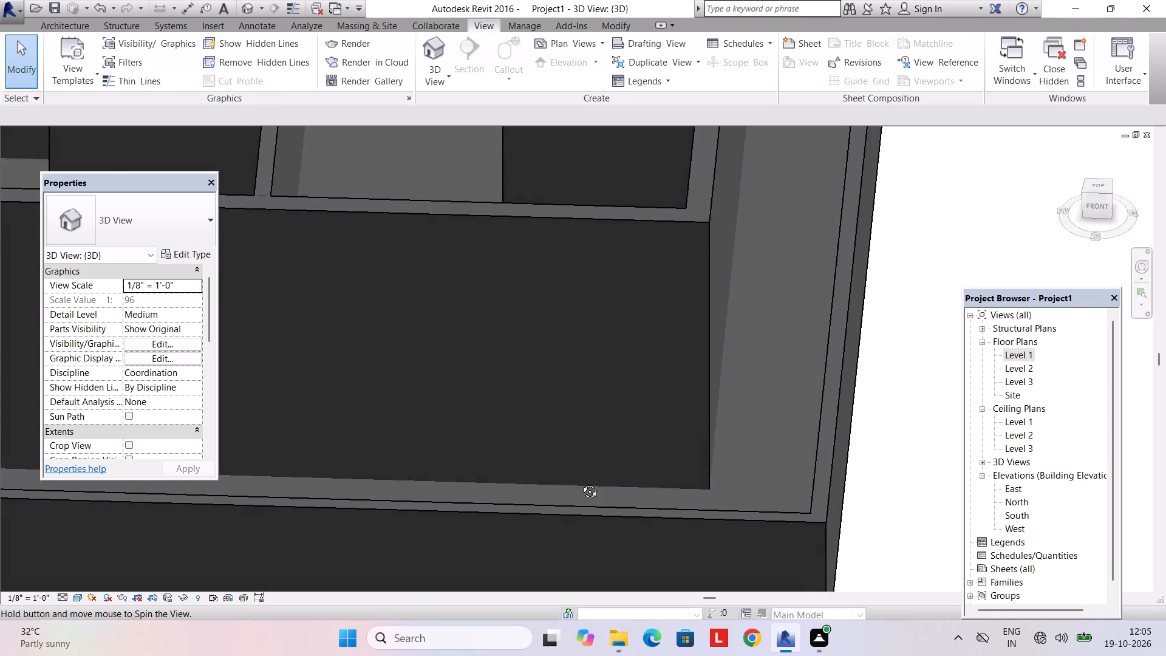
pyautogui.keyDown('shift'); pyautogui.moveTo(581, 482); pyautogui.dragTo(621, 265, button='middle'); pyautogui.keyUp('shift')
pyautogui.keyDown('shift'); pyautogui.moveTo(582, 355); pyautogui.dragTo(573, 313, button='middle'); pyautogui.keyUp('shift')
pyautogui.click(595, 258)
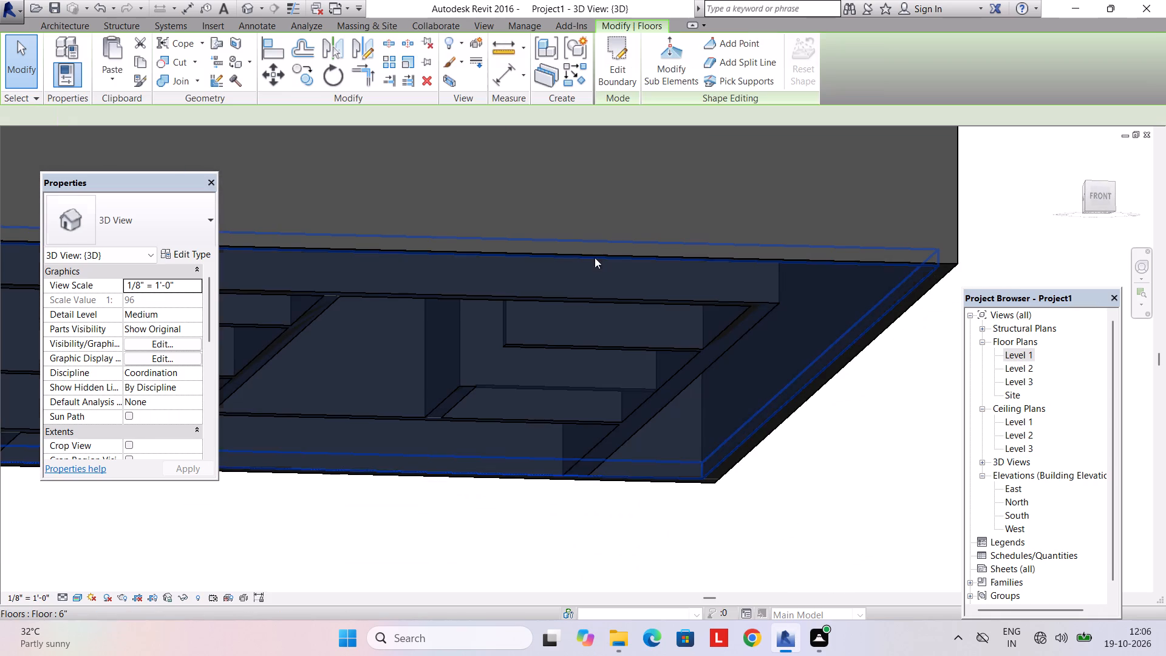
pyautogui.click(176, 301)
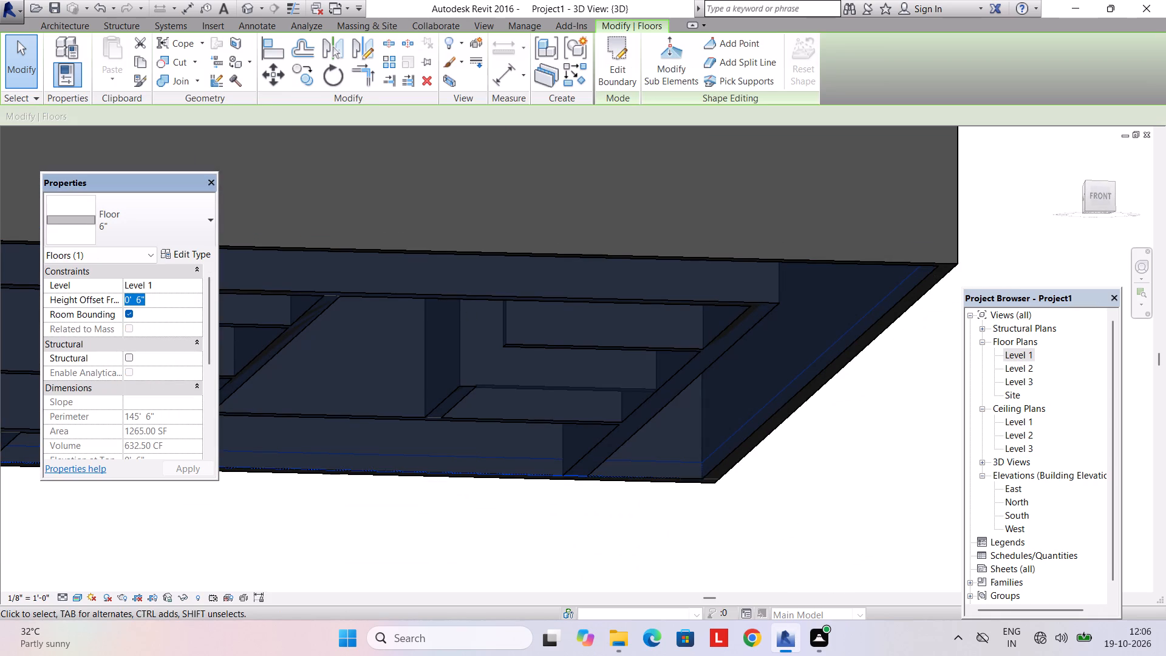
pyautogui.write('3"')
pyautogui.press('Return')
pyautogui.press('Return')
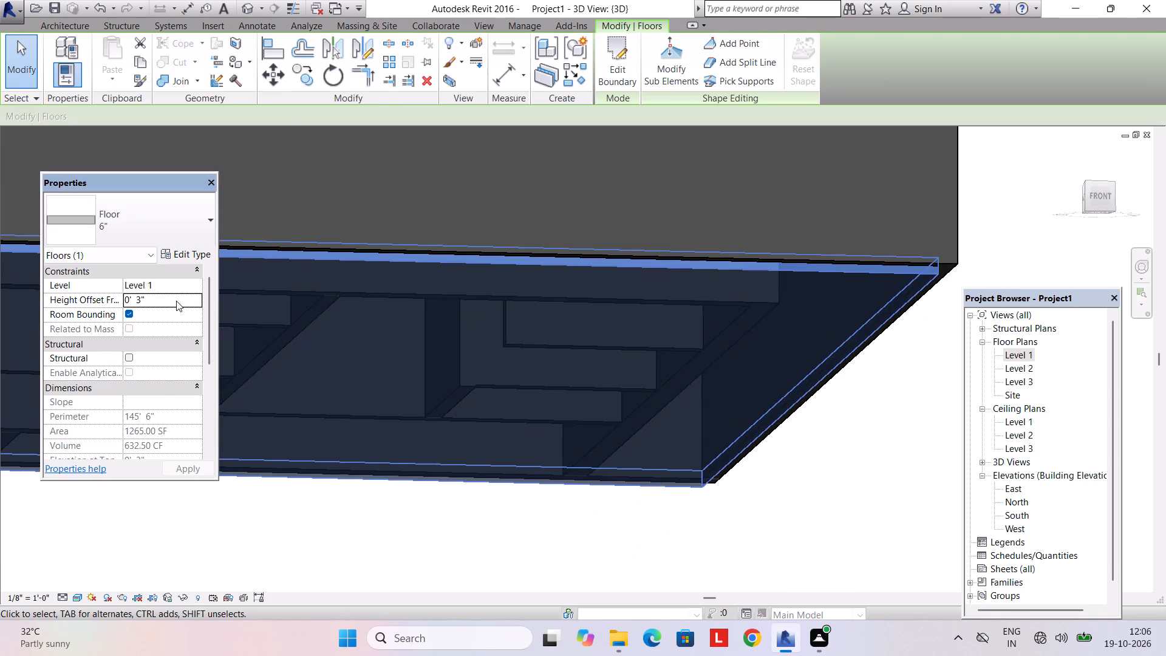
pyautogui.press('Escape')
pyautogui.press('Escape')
# Set the 6" floor slab's height offset from Level 1 to 0.
pyautogui.scroll(-8, 457, 361)
pyautogui.keyDown('shift'); pyautogui.moveTo(477, 346); pyautogui.dragTo(460, 375, button='middle'); pyautogui.keyUp('shift')
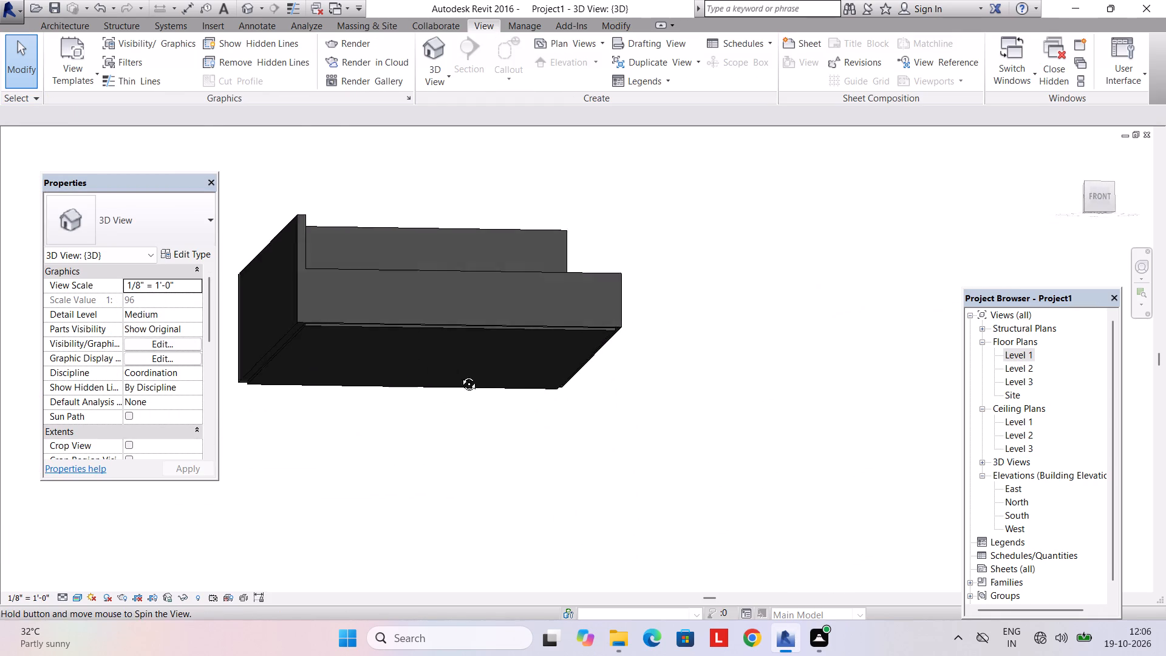
pyautogui.keyDown('shift'); pyautogui.moveTo(460, 375); pyautogui.dragTo(445, 497, button='middle'); pyautogui.keyUp('shift')
pyautogui.keyDown('shift'); pyautogui.moveTo(445, 394); pyautogui.dragTo(437, 510, button='middle'); pyautogui.keyUp('shift')
pyautogui.scroll(2, 479, 471)
pyautogui.keyDown('shift'); pyautogui.moveTo(480, 460); pyautogui.dragTo(521, 255, button='middle'); pyautogui.keyUp('shift')
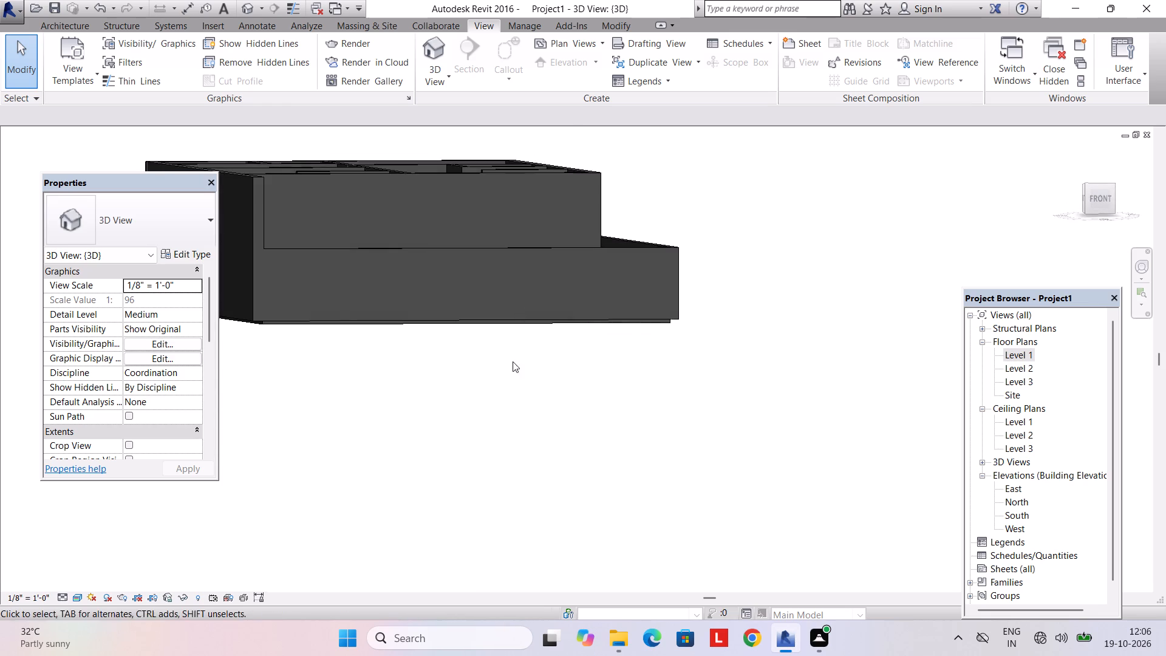
pyautogui.keyDown('shift'); pyautogui.moveTo(511, 353); pyautogui.dragTo(501, 318, button='middle'); pyautogui.keyUp('shift')
pyautogui.click(507, 299)
pyautogui.click(151, 299)
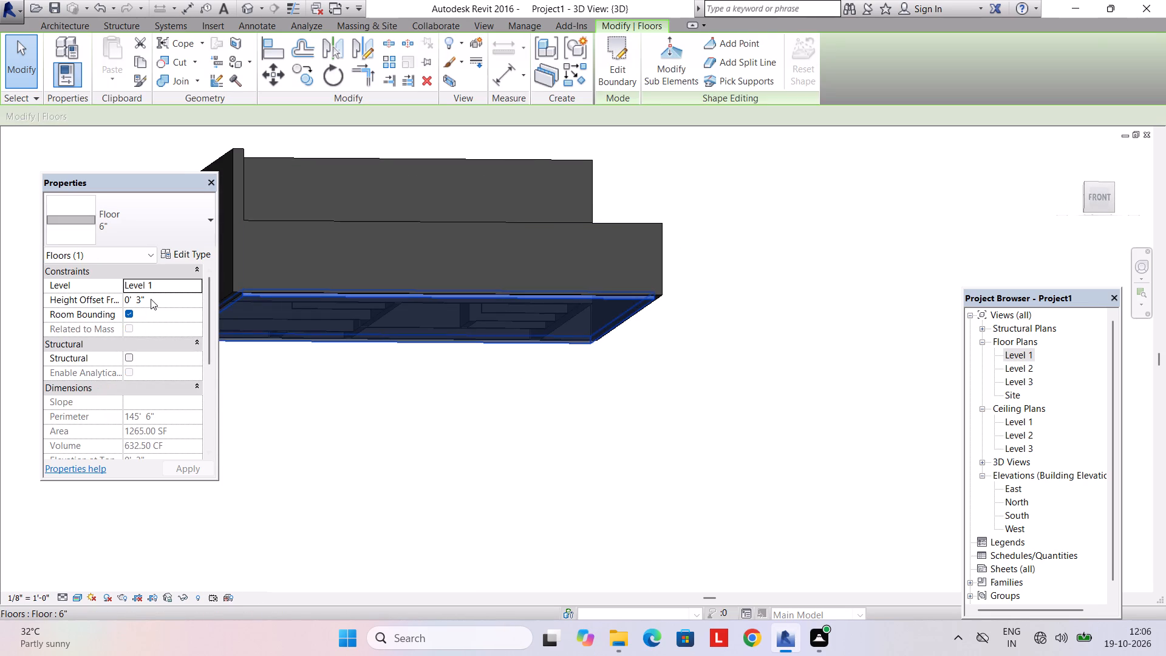
pyautogui.press('BackSpace')
pyautogui.press('BackSpace')
pyautogui.press('BackSpace')
pyautogui.press('BackSpace')
pyautogui.press('BackSpace')
pyautogui.press('BackSpace')
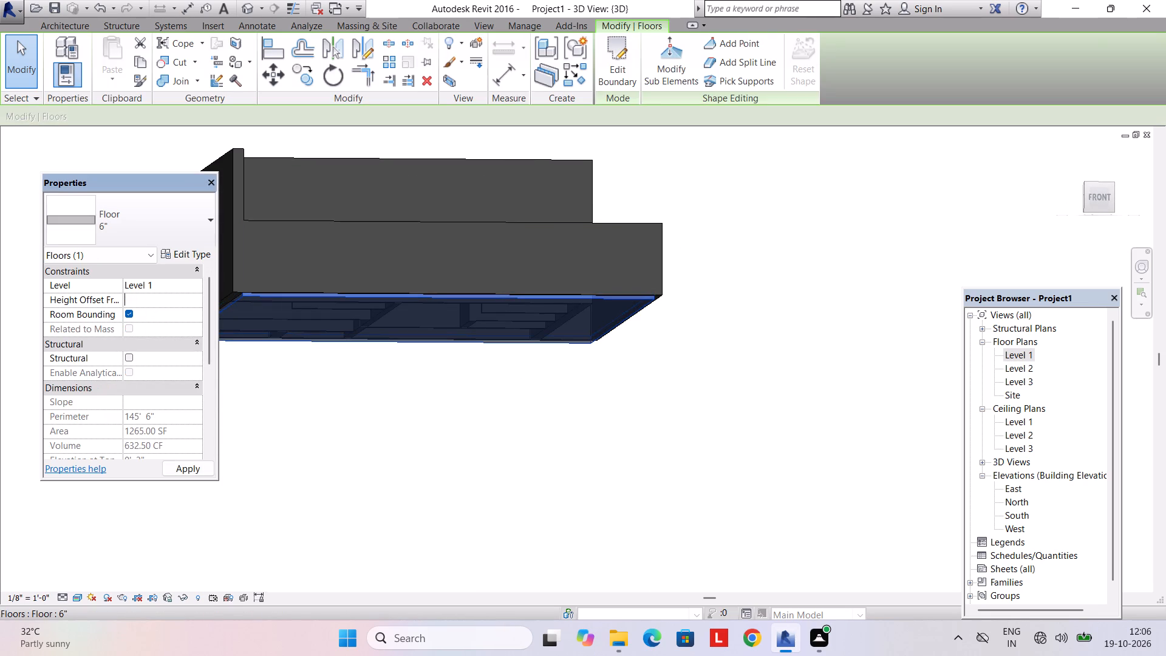
pyautogui.press('0')
pyautogui.press('Return')
pyautogui.press('Return')
pyautogui.press('Escape')
pyautogui.press('Escape')
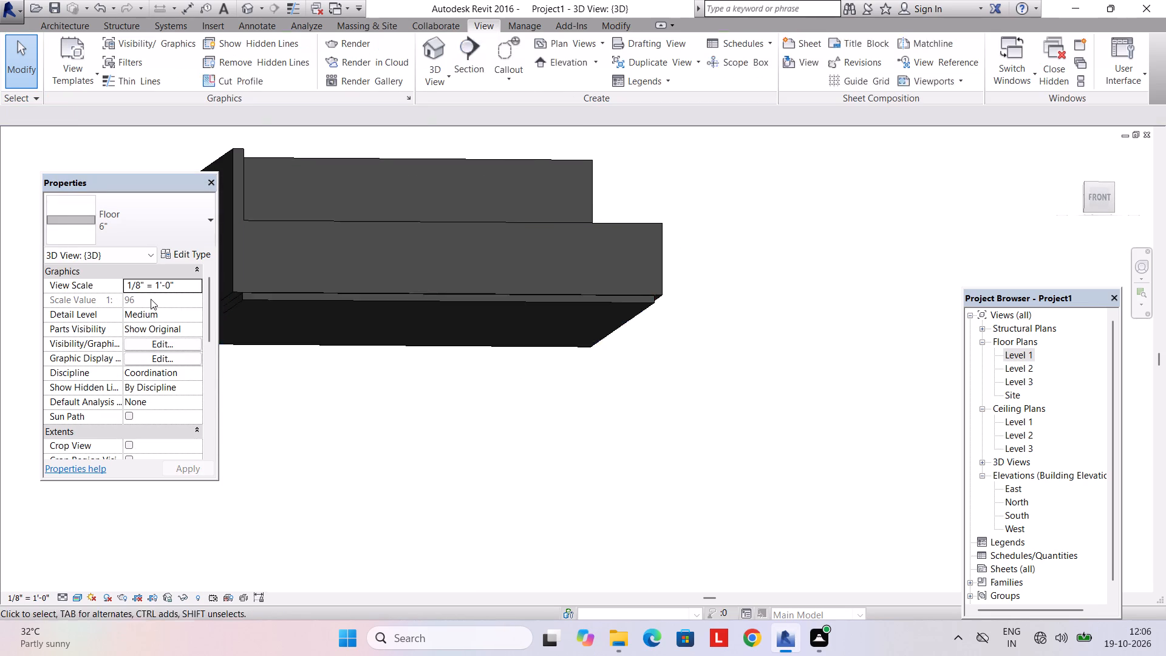
# Delete the short 6" 2 wall that projects inward from the east 9" wall, south of the small room.
pyautogui.scroll(-3, 582, 401)
pyautogui.keyDown('shift'); pyautogui.moveTo(592, 383); pyautogui.dragTo(536, 535, button='middle'); pyautogui.keyUp('shift')
pyautogui.keyDown('shift'); pyautogui.moveTo(542, 413); pyautogui.dragTo(547, 522, button='middle'); pyautogui.keyUp('shift')
pyautogui.keyDown('shift'); pyautogui.moveTo(542, 405); pyautogui.dragTo(542, 472, button='middle'); pyautogui.keyUp('shift')
pyautogui.scroll(7, 530, 314)
pyautogui.keyDown('shift'); pyautogui.moveTo(530, 330); pyautogui.dragTo(533, 416, button='middle'); pyautogui.keyUp('shift')
pyautogui.scroll(8, 541, 341)
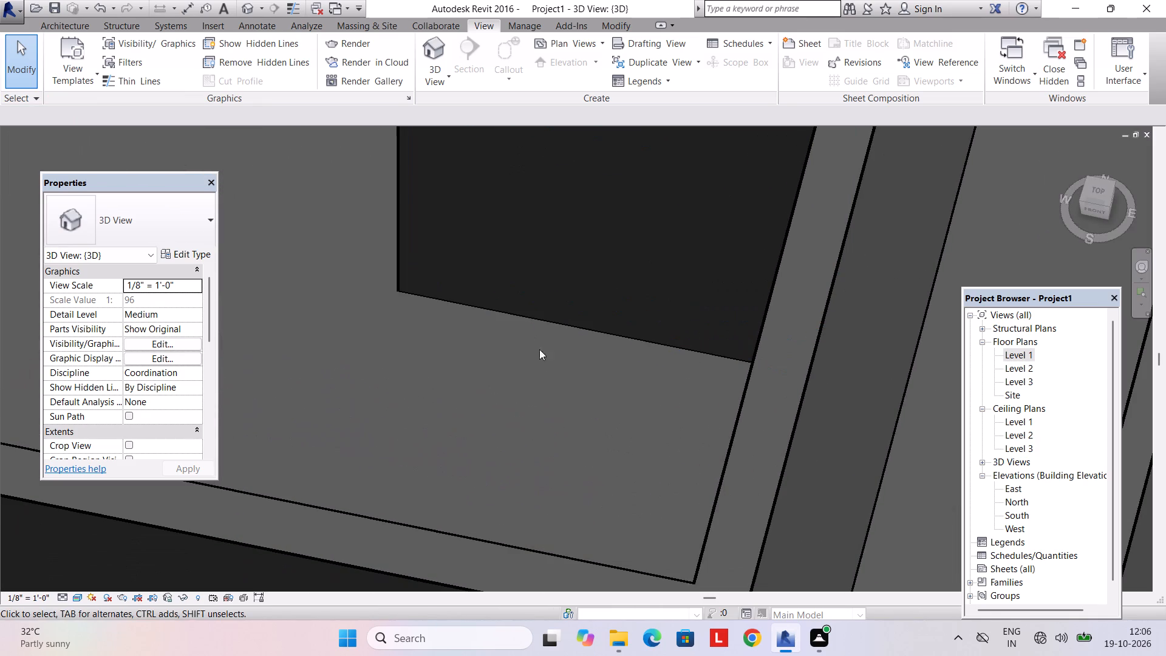
pyautogui.scroll(-8, 544, 293)
pyautogui.moveTo(539, 331); pyautogui.dragTo(522, 426, button='middle')
pyautogui.click(547, 282)
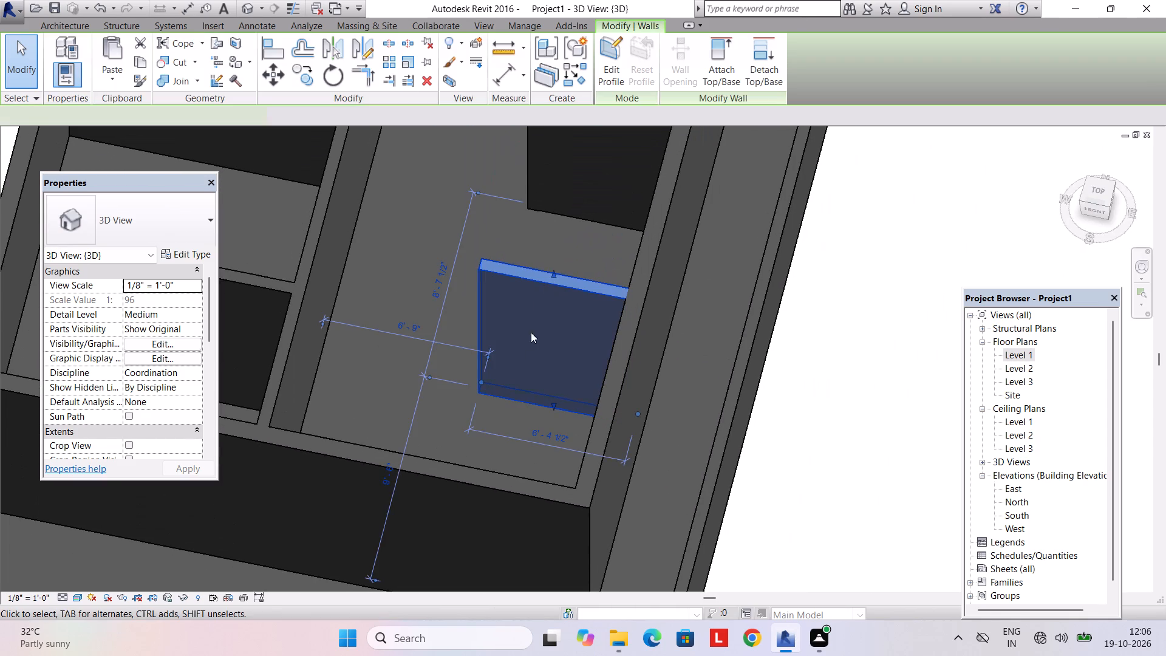
pyautogui.press('Delete')
# Examine the floor slab's underside and edges against the outer walls from several sides.
pyautogui.scroll(-4, 527, 383)
pyautogui.keyDown('shift'); pyautogui.moveTo(525, 380); pyautogui.dragTo(567, 249, button='middle'); pyautogui.keyUp('shift')
pyautogui.keyDown('shift'); pyautogui.moveTo(497, 347); pyautogui.dragTo(480, 307, button='middle'); pyautogui.keyUp('shift')
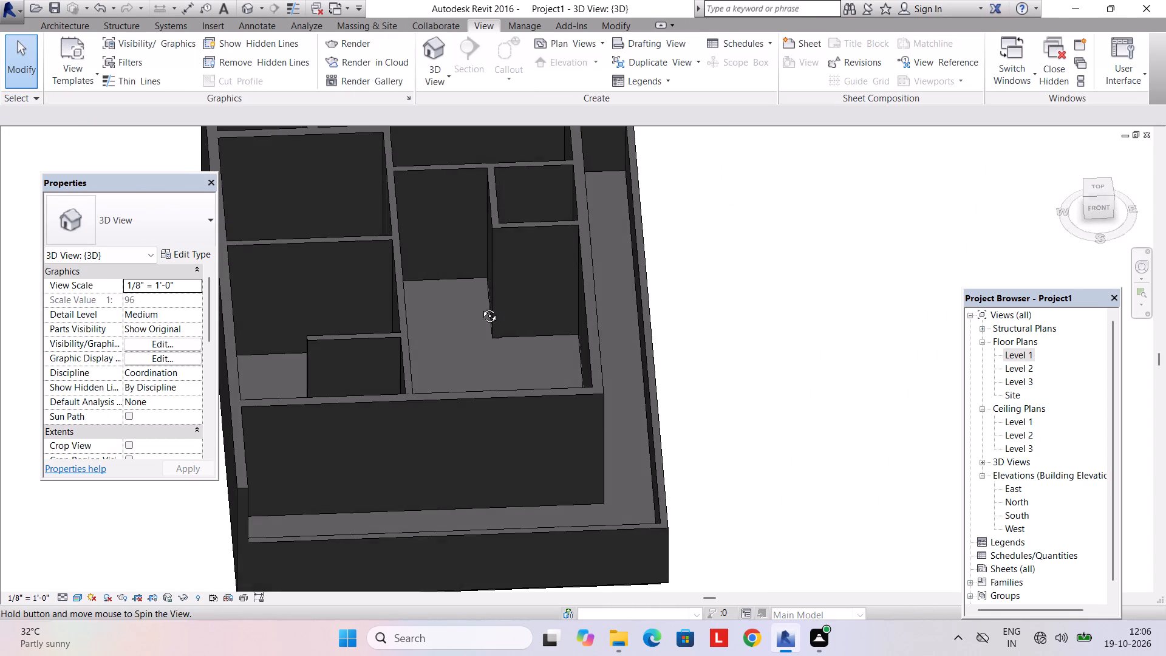
pyautogui.keyDown('shift'); pyautogui.moveTo(480, 307); pyautogui.dragTo(440, 182, button='middle'); pyautogui.keyUp('shift')
pyautogui.keyDown('shift'); pyautogui.moveTo(445, 298); pyautogui.dragTo(497, 267, button='middle'); pyautogui.keyUp('shift')
pyautogui.keyDown('shift'); pyautogui.moveTo(488, 297); pyautogui.dragTo(452, 214, button='middle'); pyautogui.keyUp('shift')
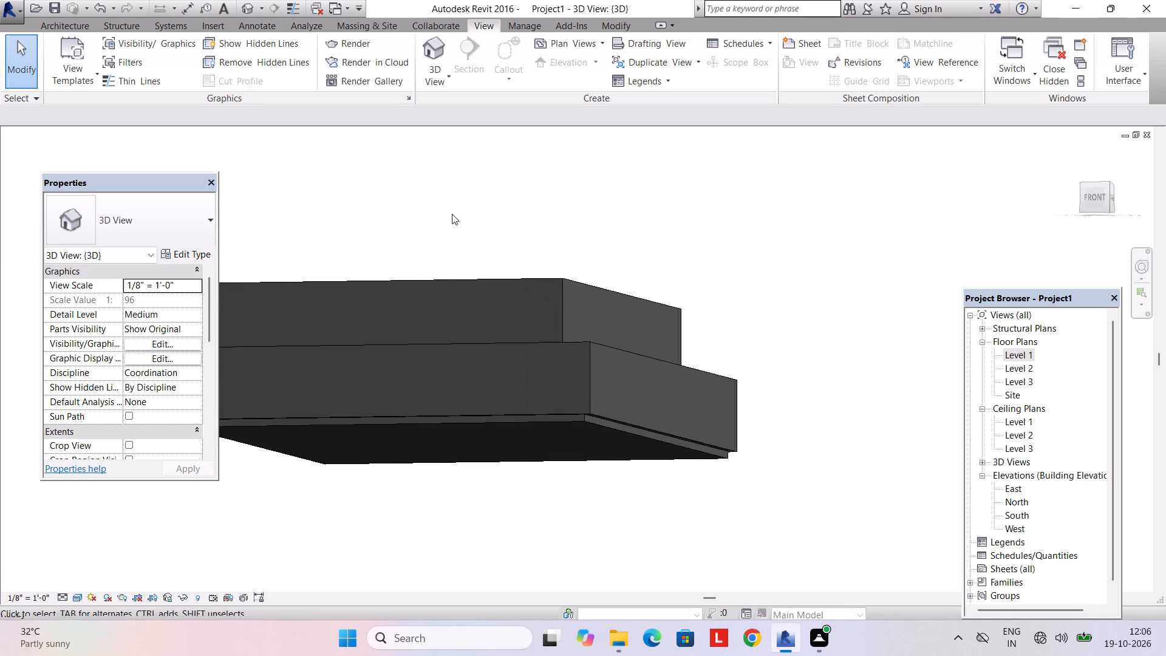
pyautogui.scroll(-3, 449, 224)
pyautogui.moveTo(465, 262); pyautogui.dragTo(503, 216, button='middle')
pyautogui.keyDown('shift'); pyautogui.moveTo(483, 311); pyautogui.dragTo(480, 262, button='middle'); pyautogui.keyUp('shift')
pyautogui.scroll(3, 336, 318)
pyautogui.keyDown('shift'); pyautogui.moveTo(325, 326); pyautogui.dragTo(460, 362, button='middle'); pyautogui.keyUp('shift')
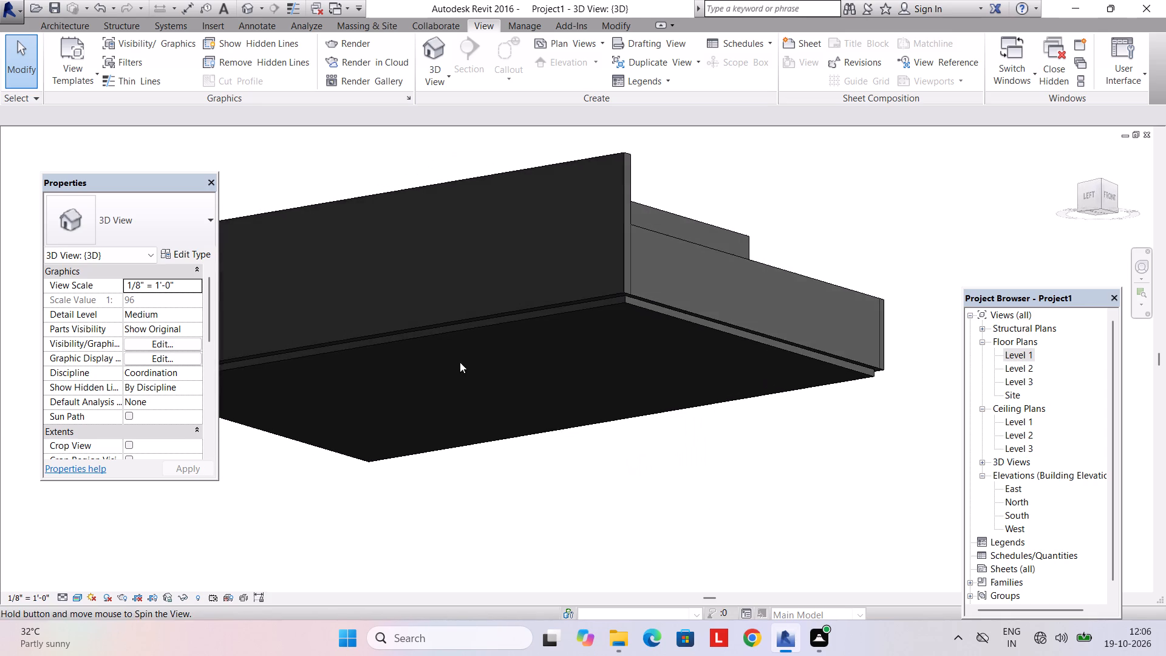
pyautogui.keyDown('shift'); pyautogui.moveTo(460, 362); pyautogui.dragTo(460, 361, button='middle'); pyautogui.keyUp('shift')
pyautogui.moveTo(630, 375); pyautogui.dragTo(485, 408, button='middle')
pyautogui.keyDown('shift'); pyautogui.moveTo(486, 406); pyautogui.dragTo(381, 453, button='middle'); pyautogui.keyUp('shift')
pyautogui.moveTo(472, 394); pyautogui.dragTo(500, 394, button='middle')
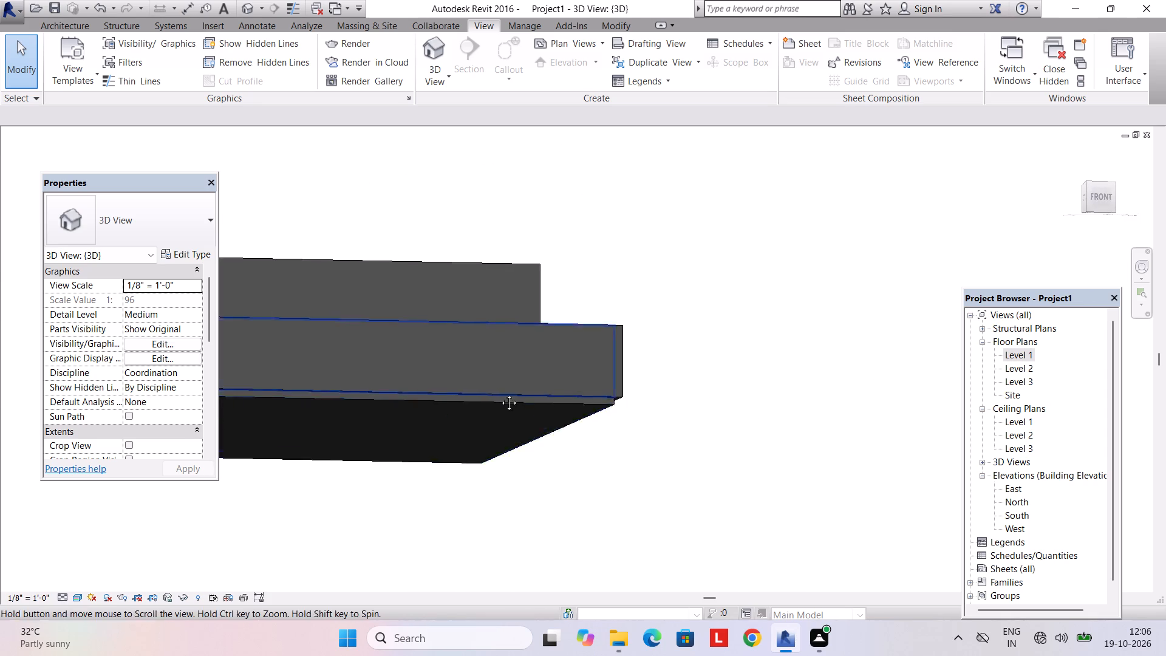
pyautogui.moveTo(500, 394); pyautogui.dragTo(811, 392, button='middle')
pyautogui.keyDown('shift'); pyautogui.moveTo(656, 433); pyautogui.dragTo(605, 397, button='middle'); pyautogui.keyUp('shift')
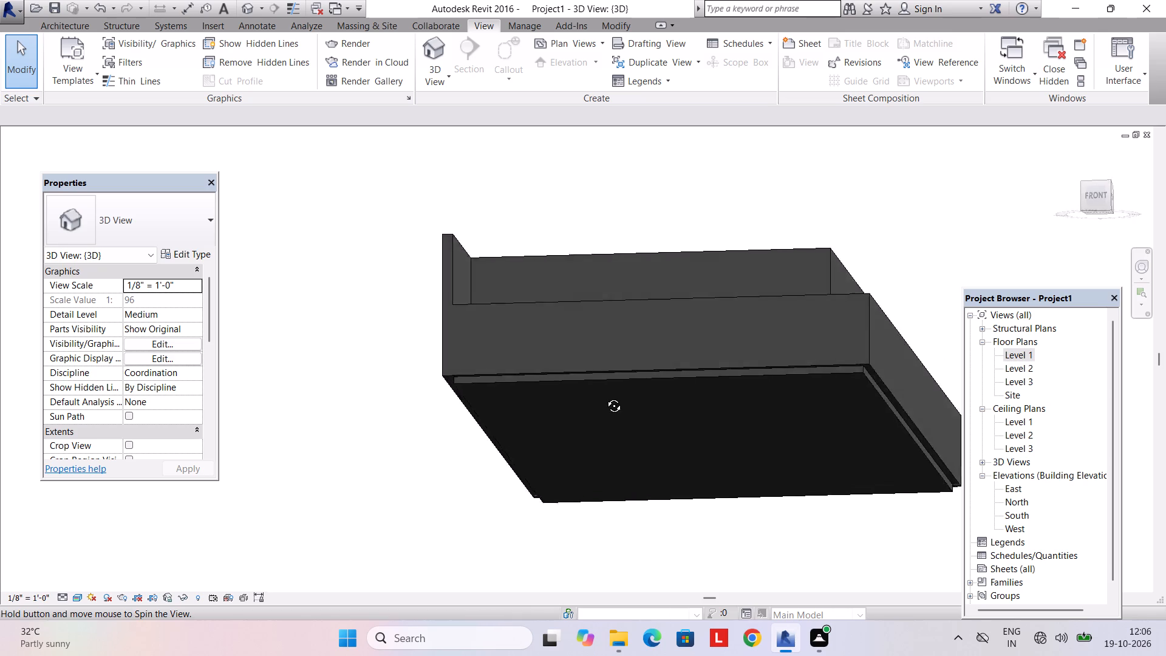
pyautogui.keyDown('shift'); pyautogui.moveTo(605, 397); pyautogui.dragTo(622, 363, button='middle'); pyautogui.keyUp('shift')
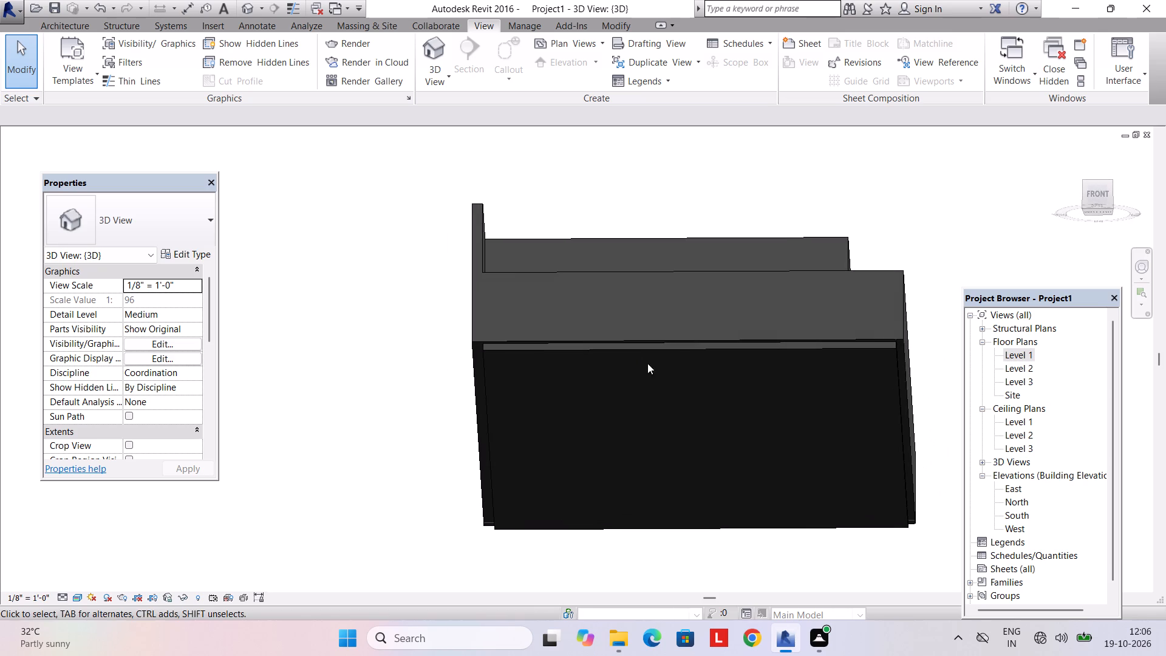
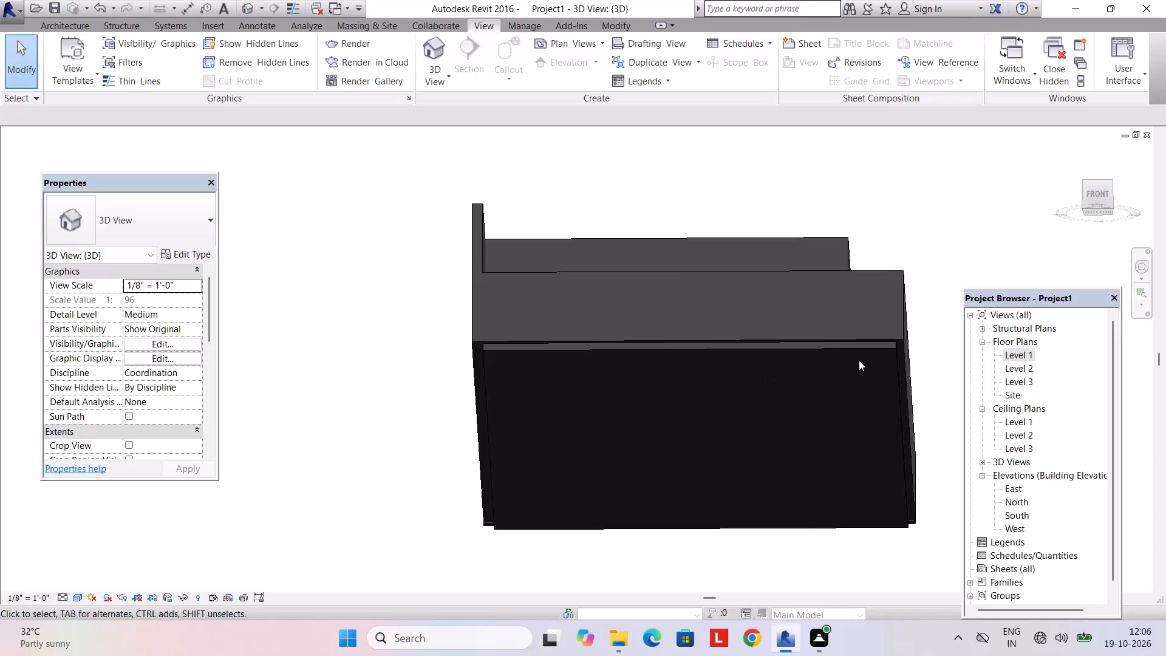
# Open the Level 1 floor plan and start a new component stair from Level 1 to Level 2.
pyautogui.scroll(-4, 859, 360)
pyautogui.keyDown('shift'); pyautogui.moveTo(833, 411); pyautogui.dragTo(806, 517, button='middle'); pyautogui.keyUp('shift')
pyautogui.moveTo(1014, 378); pyautogui.dragTo(970, 428, button='middle')
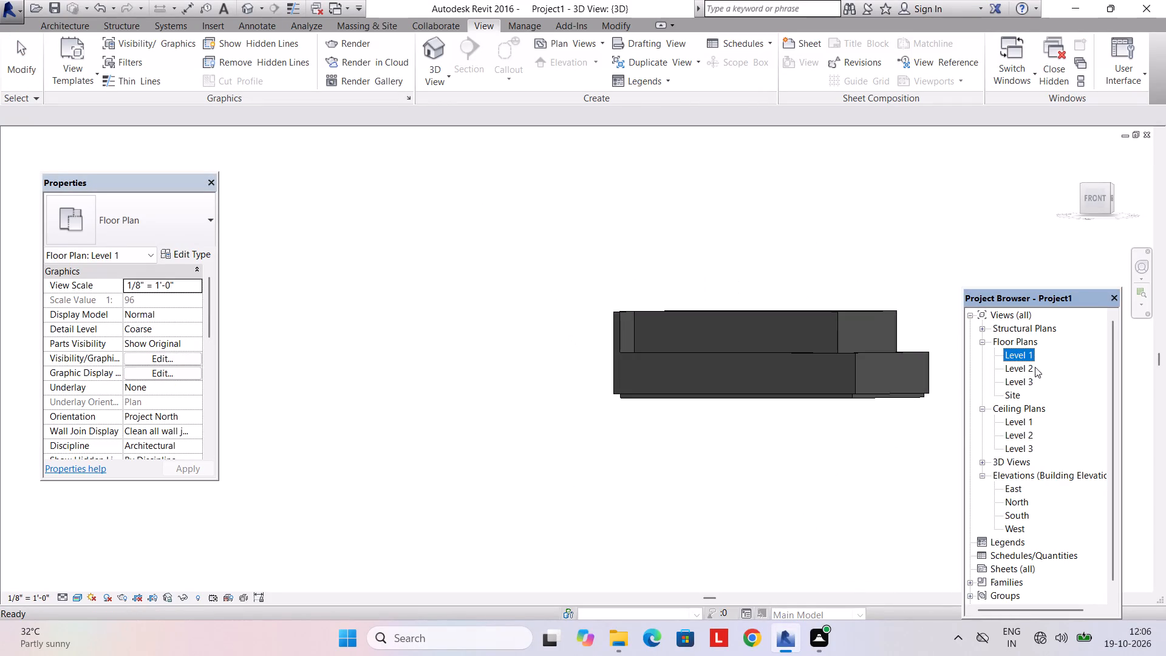
pyautogui.doubleClick(1031, 351)
pyautogui.scroll(-4, 635, 378)
pyautogui.moveTo(546, 280); pyautogui.dragTo(553, 348, button='middle')
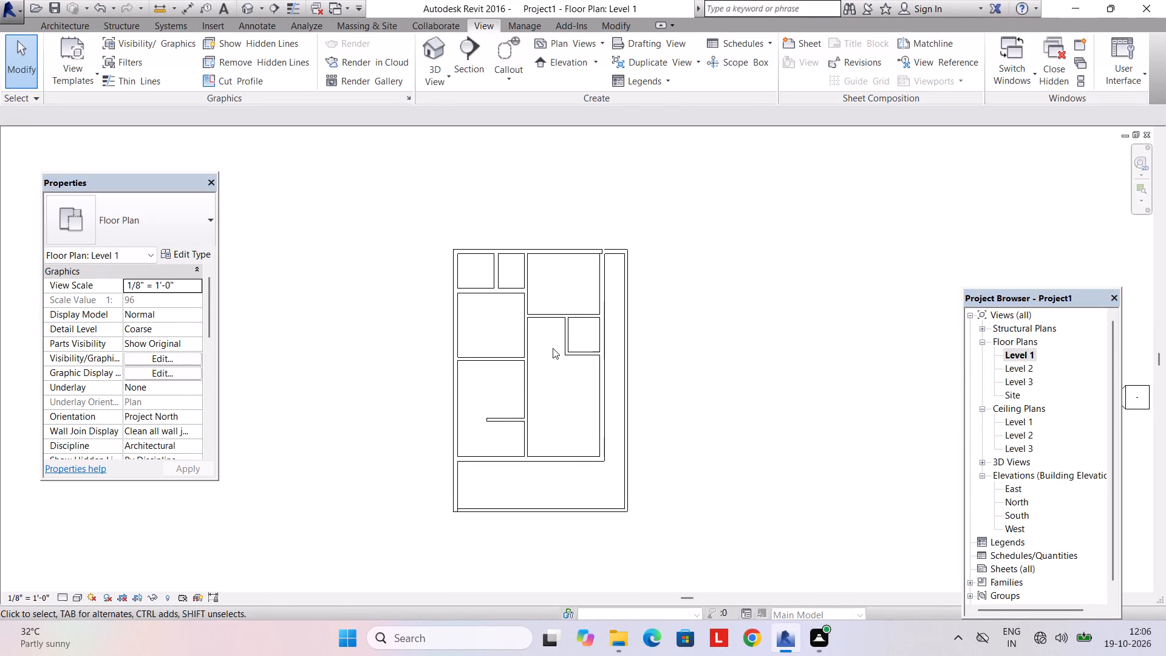
pyautogui.scroll(2, 552, 344)
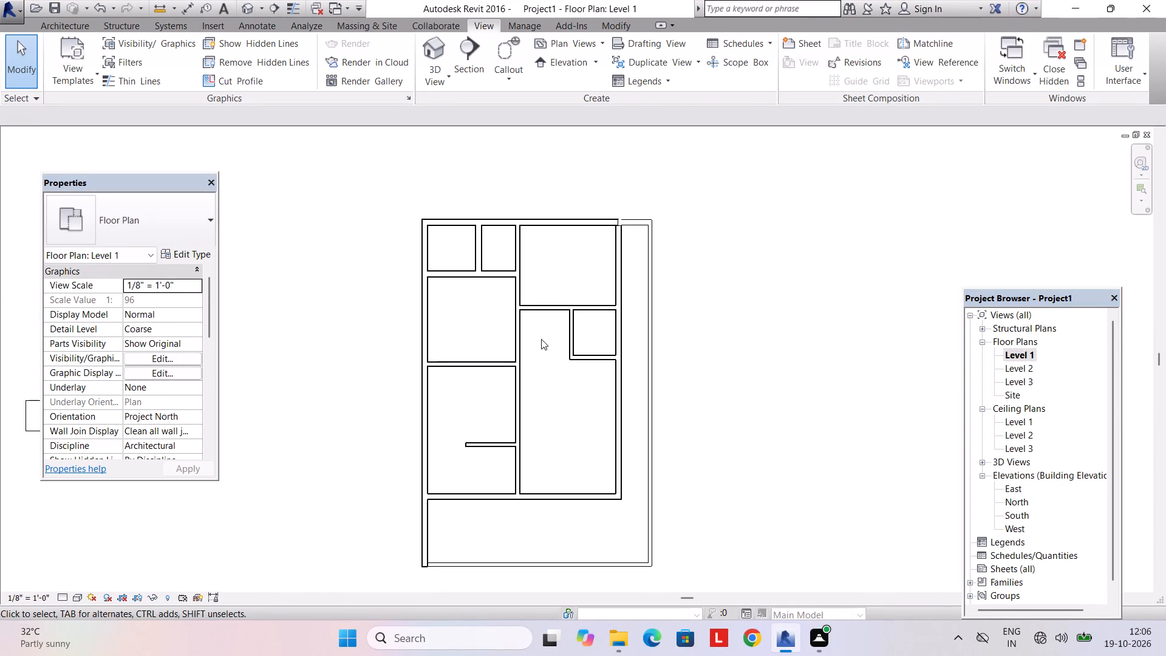
pyautogui.moveTo(517, 382); pyautogui.dragTo(523, 325, button='middle')
pyautogui.click(61, 26)
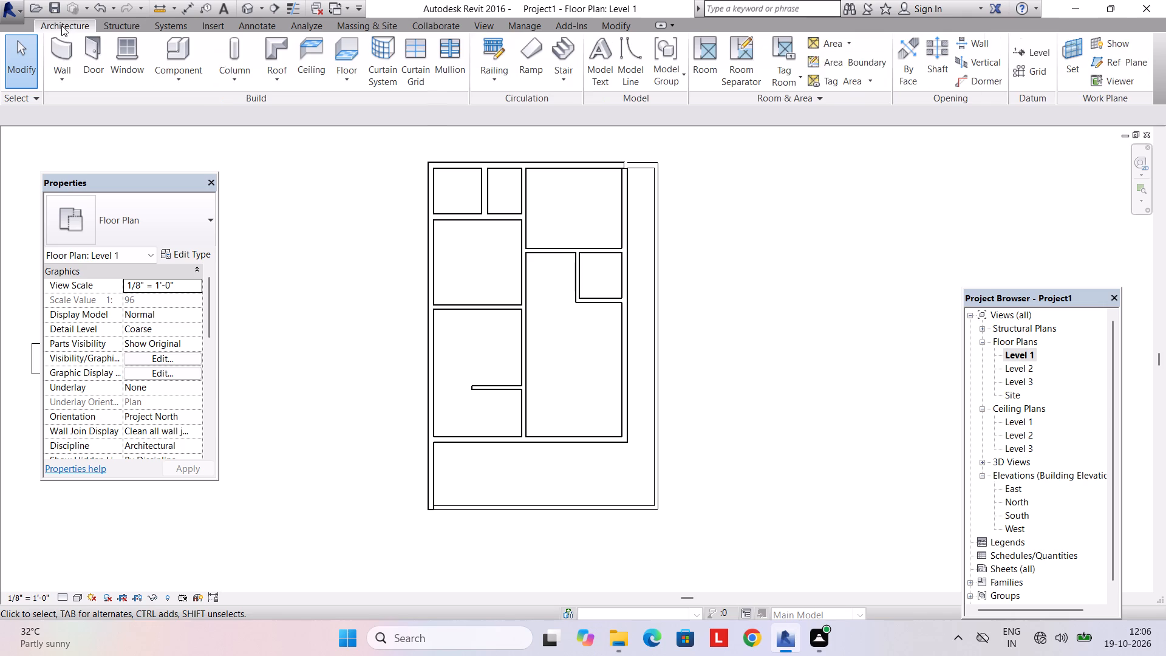
pyautogui.click(567, 58)
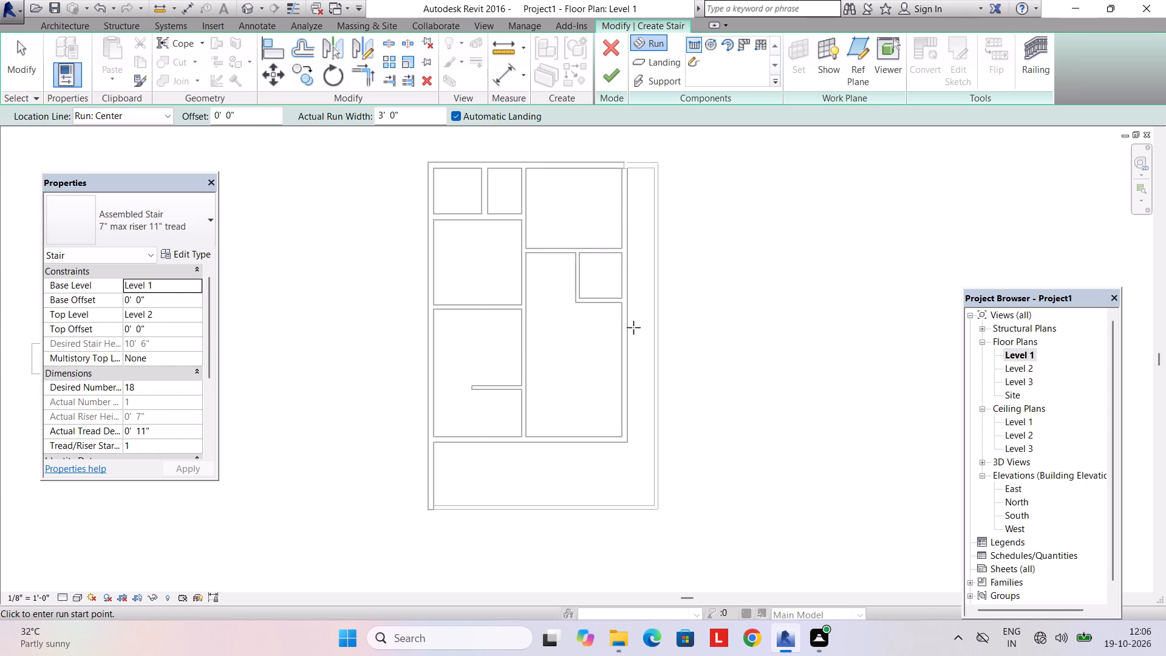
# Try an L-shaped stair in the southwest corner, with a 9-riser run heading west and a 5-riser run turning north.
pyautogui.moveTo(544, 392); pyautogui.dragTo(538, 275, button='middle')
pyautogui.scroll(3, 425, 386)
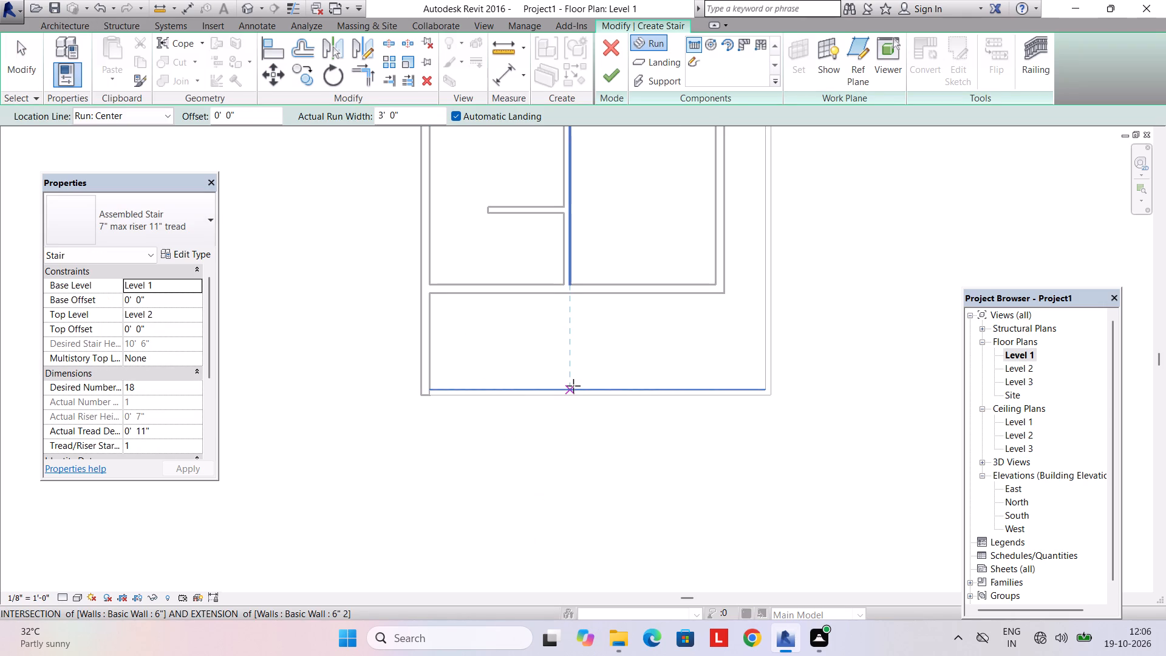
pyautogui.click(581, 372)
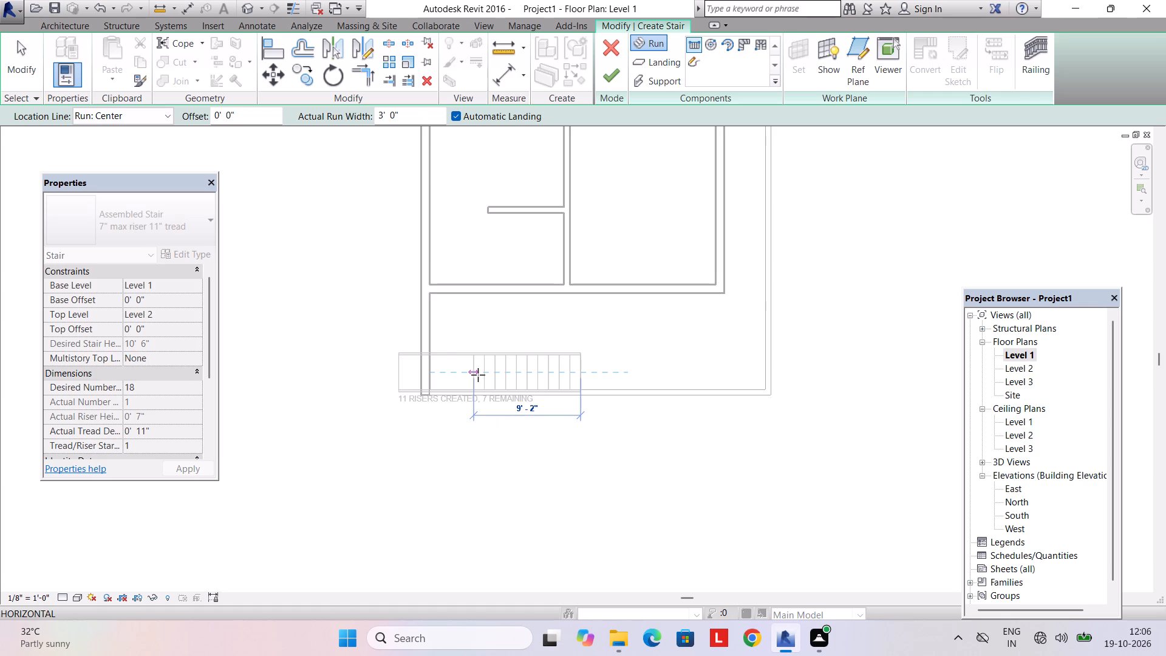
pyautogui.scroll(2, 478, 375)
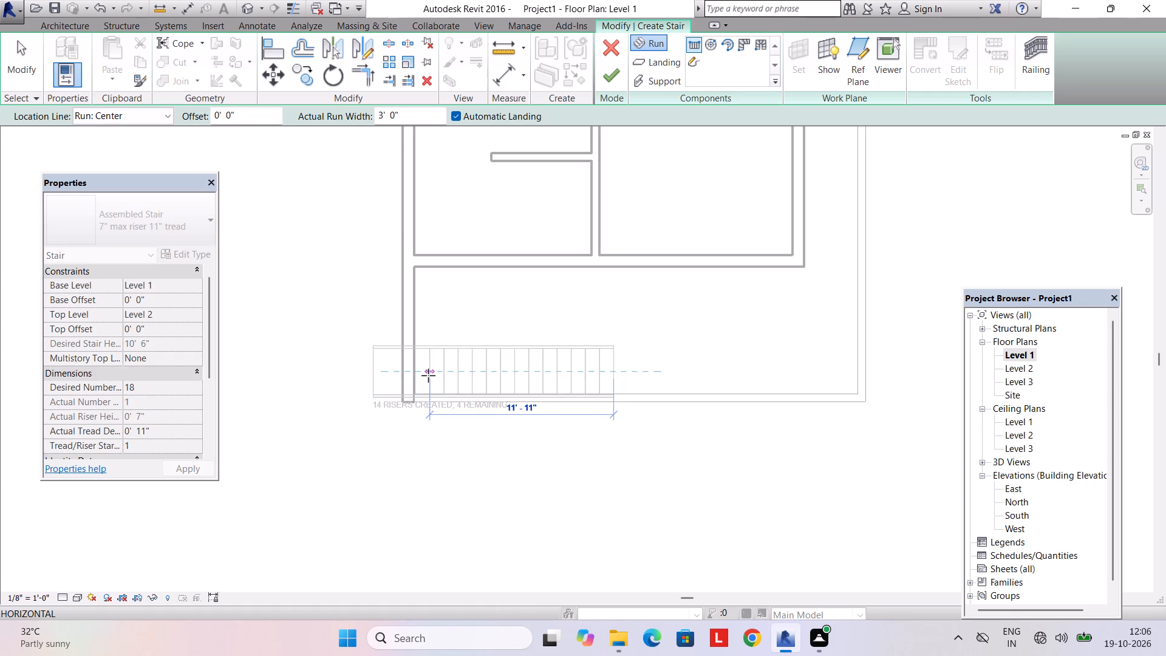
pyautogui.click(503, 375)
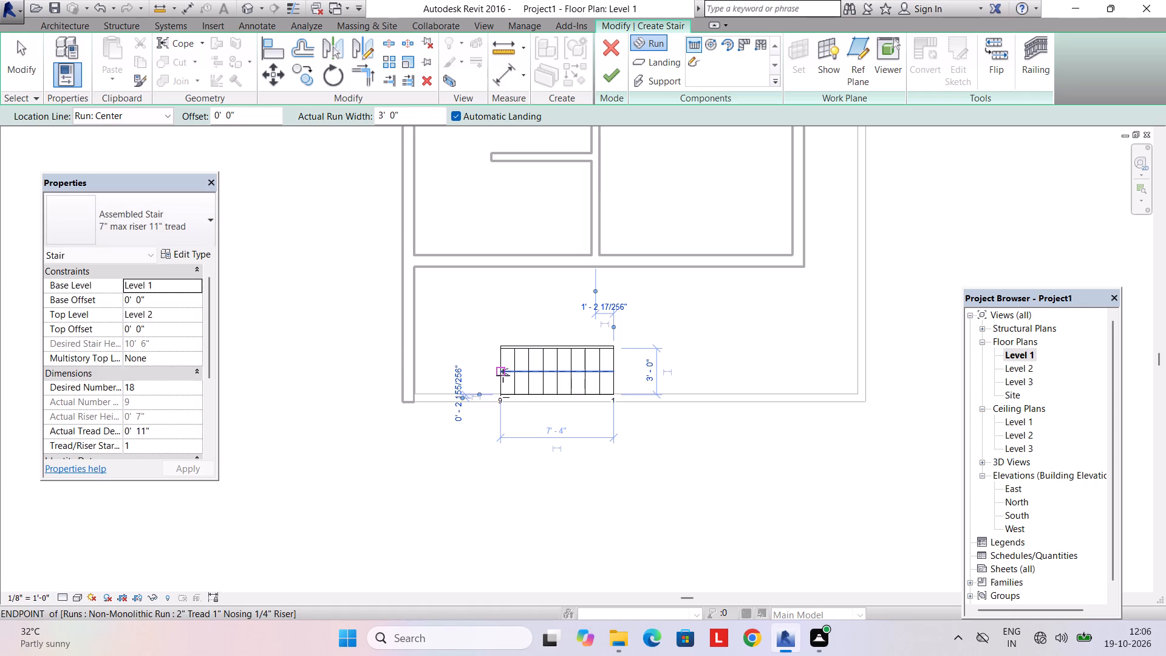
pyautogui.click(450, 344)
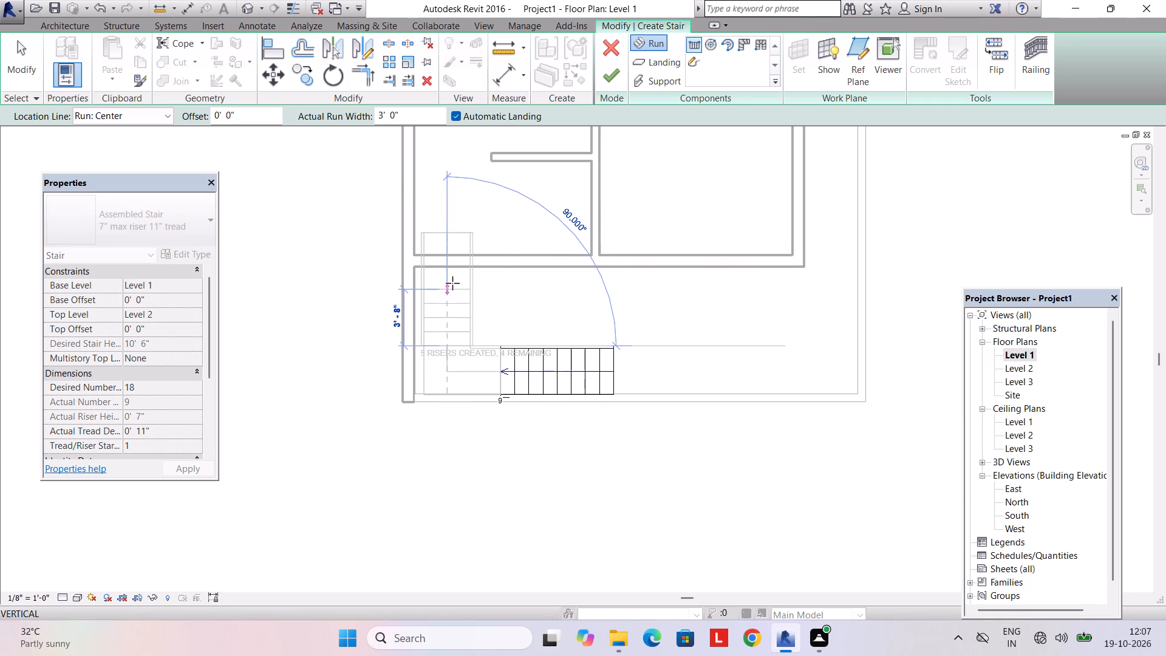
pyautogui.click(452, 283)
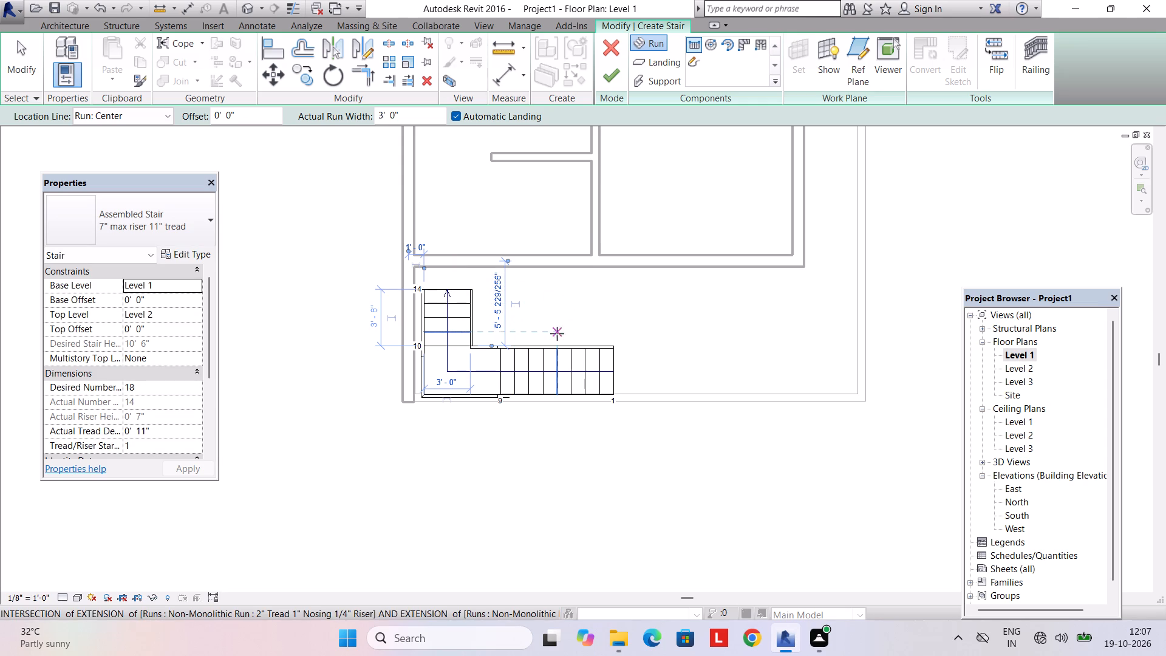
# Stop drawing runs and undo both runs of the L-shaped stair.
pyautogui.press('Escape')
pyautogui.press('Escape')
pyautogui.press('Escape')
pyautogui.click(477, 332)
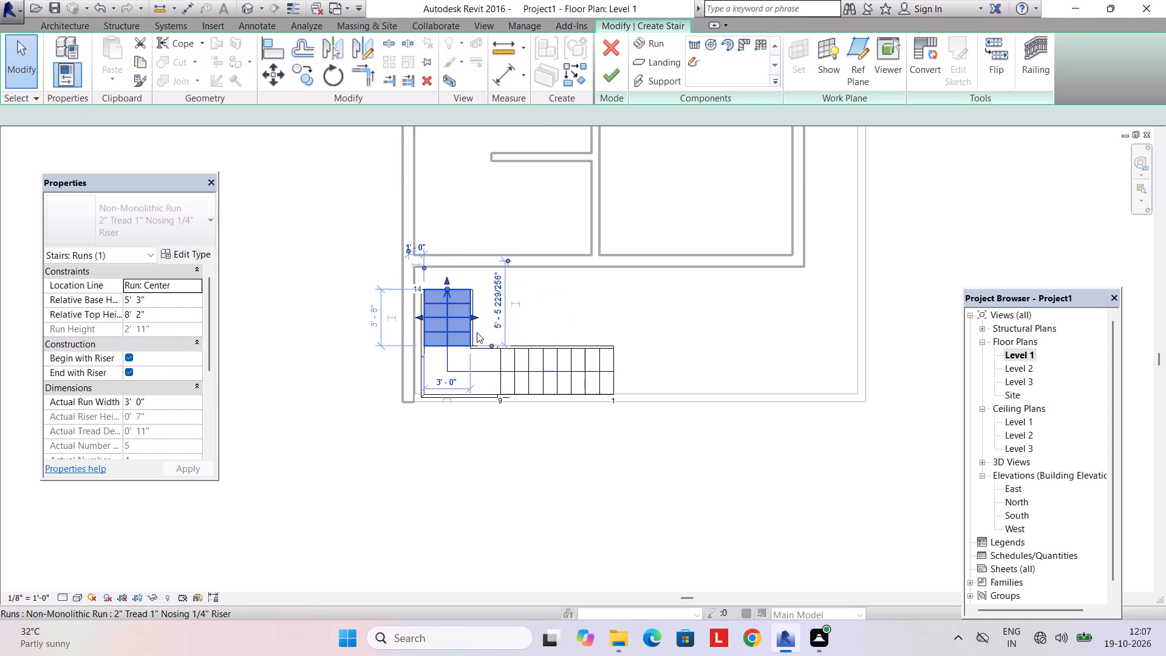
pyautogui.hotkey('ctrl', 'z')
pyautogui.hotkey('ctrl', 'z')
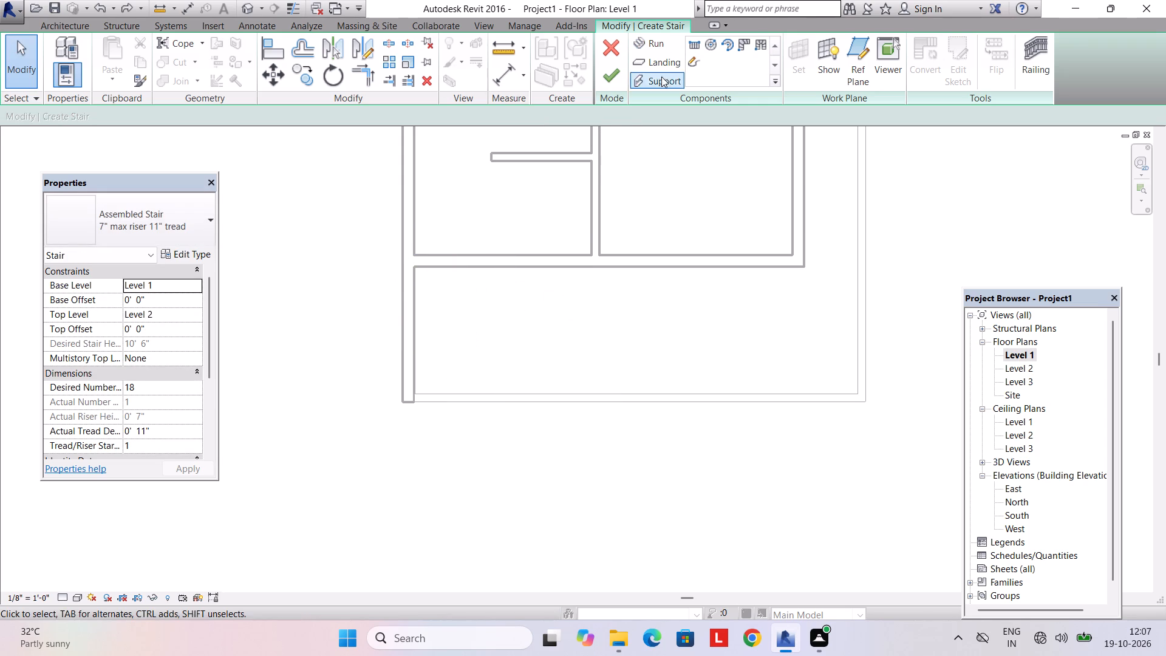
# Draw a U-shaped stair in the southwest corner with two parallel 9-riser, 3' wide runs joined by a landing at the west end.
pyautogui.click(689, 48)
pyautogui.click(599, 371)
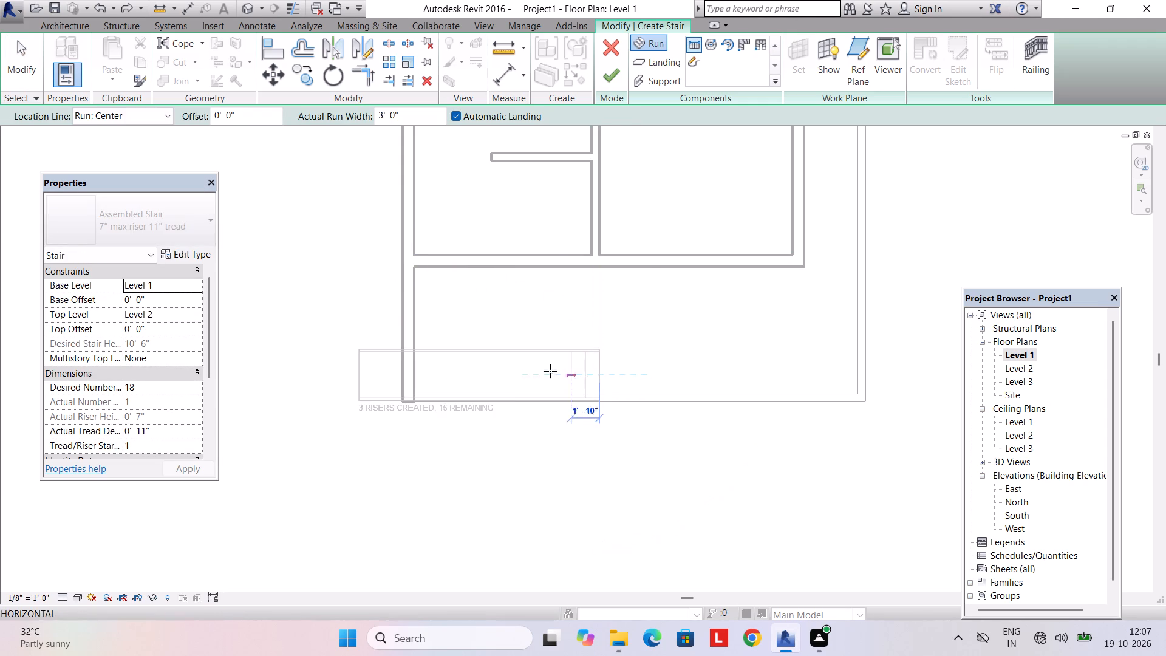
pyautogui.click(485, 372)
pyautogui.click(488, 293)
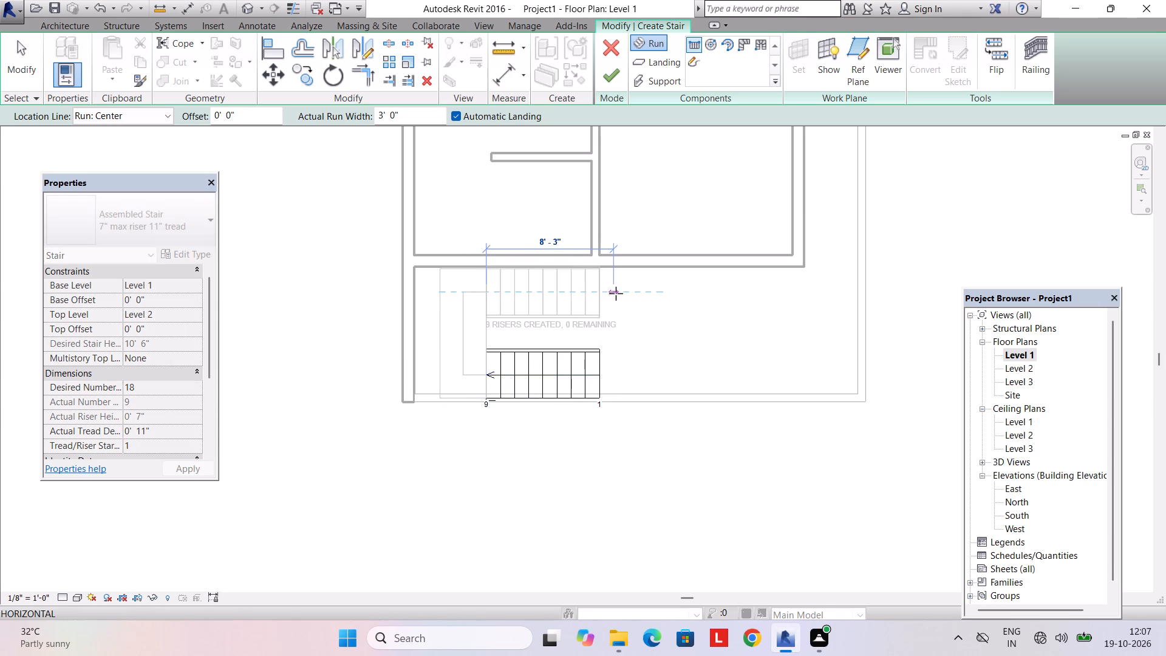
pyautogui.moveTo(616, 293); pyautogui.dragTo(644, 299)
# Nudge the stair's landing, with its runs, slightly south away from the wall along the stair's north side.
pyautogui.click(470, 302)
pyautogui.click(464, 282)
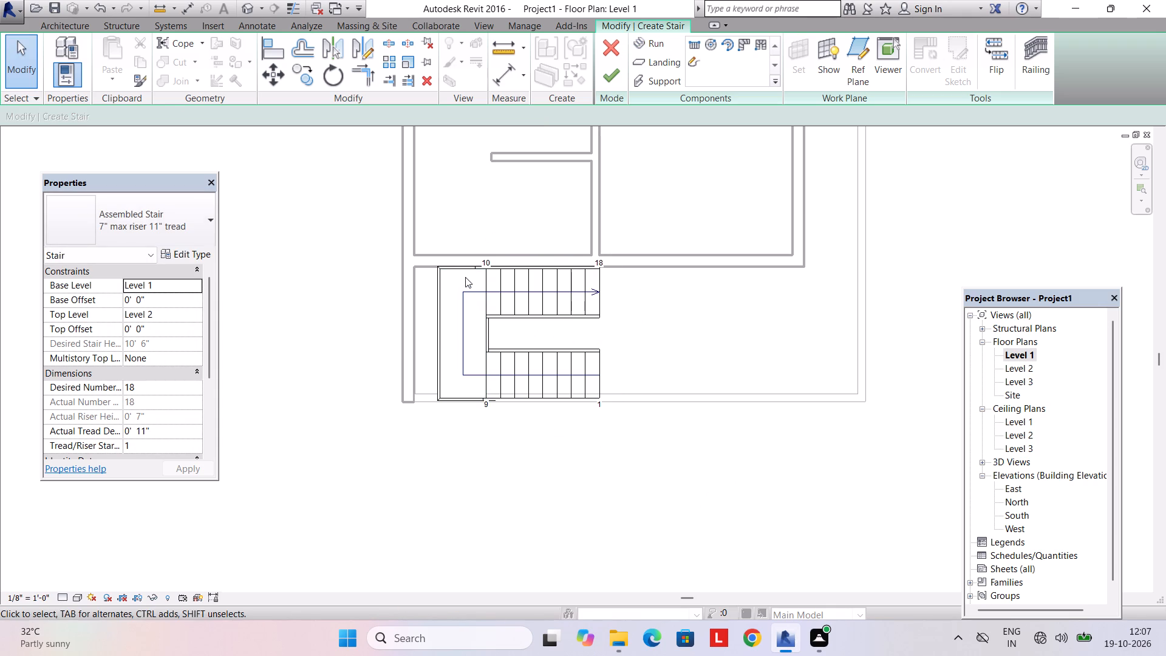
pyautogui.click(465, 277)
pyautogui.click(466, 273)
pyautogui.press('Down')
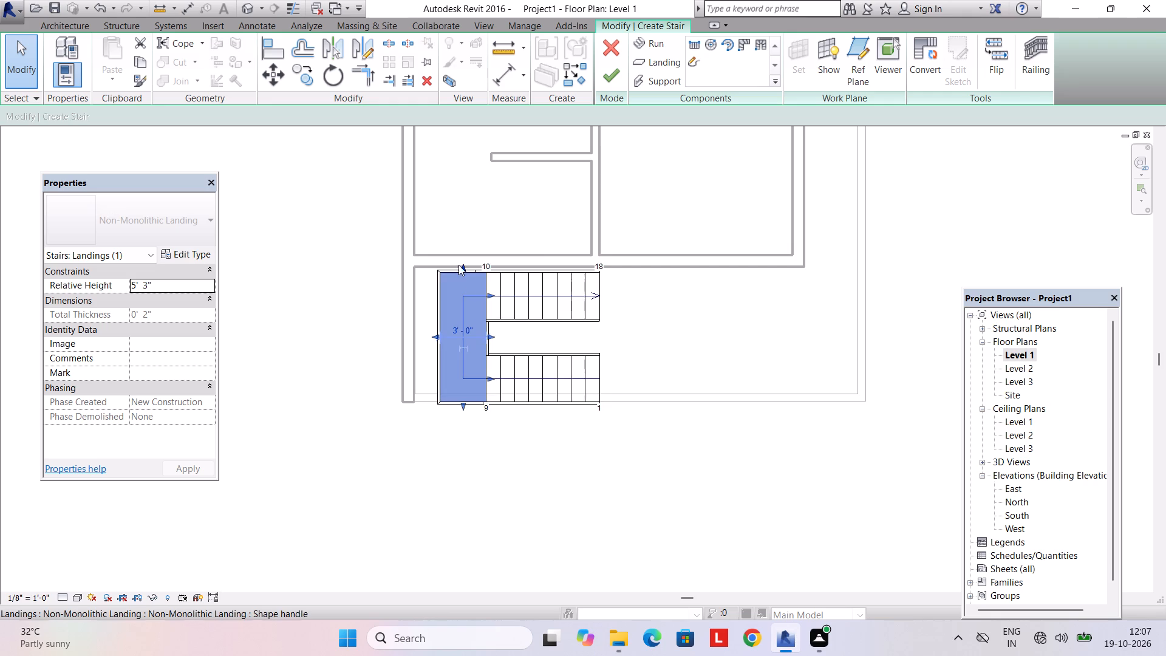
pyautogui.moveTo(467, 264); pyautogui.dragTo(464, 327)
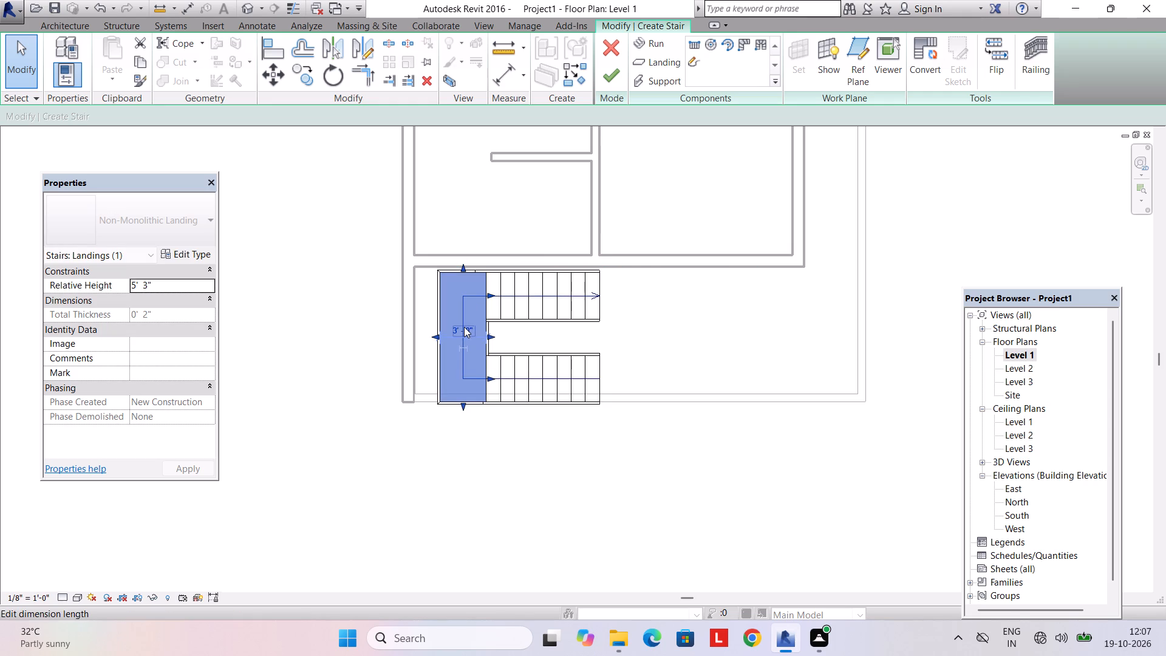
pyautogui.scroll(4, 464, 327)
pyautogui.press('Escape')
pyautogui.press('Escape')
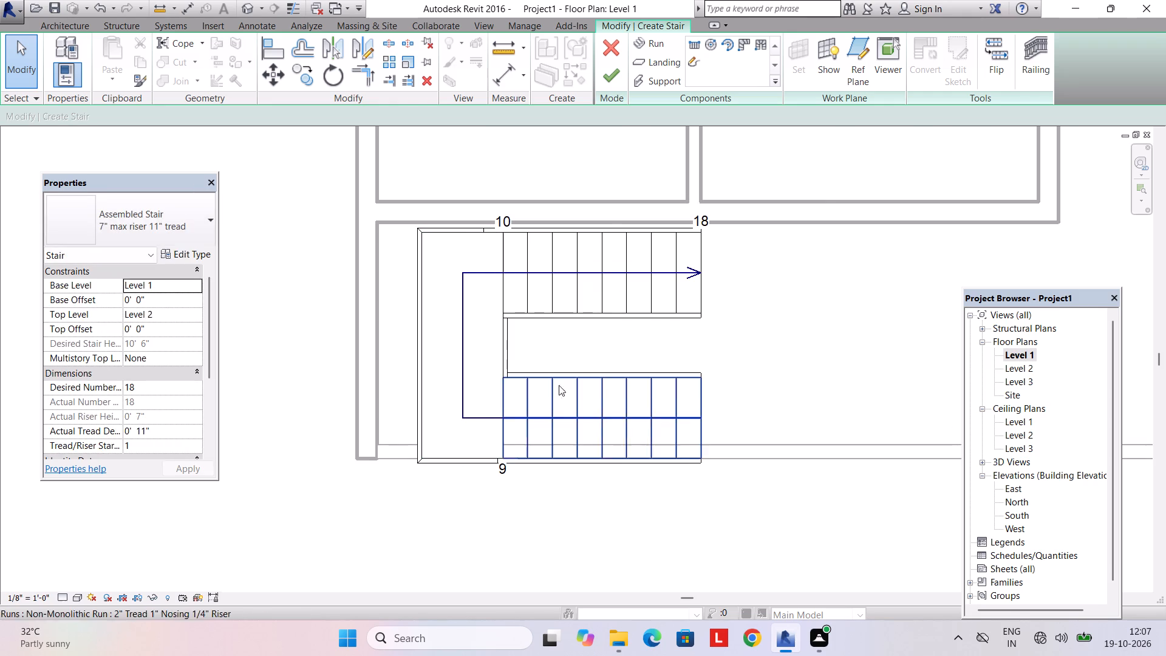
# Nudge the south run north until it clears the south perimeter wall, and shift it slightly west.
pyautogui.click(549, 466)
pyautogui.press('Up')
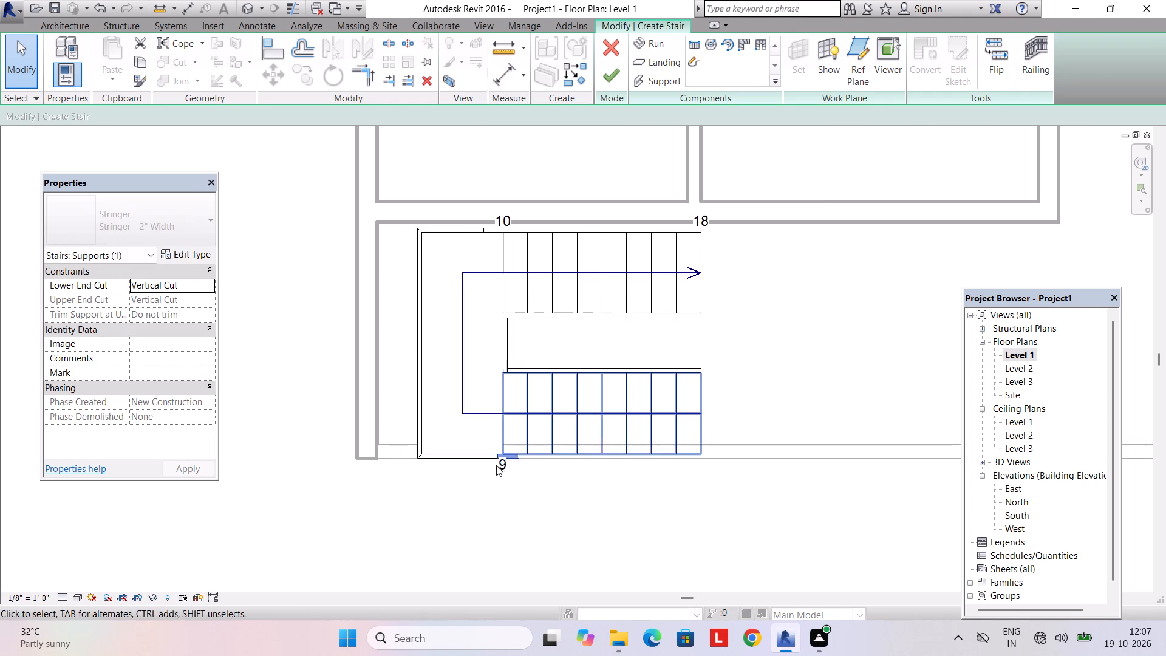
pyautogui.press('Up')
pyautogui.press('Up')
pyautogui.press('Up')
pyautogui.press('Up')
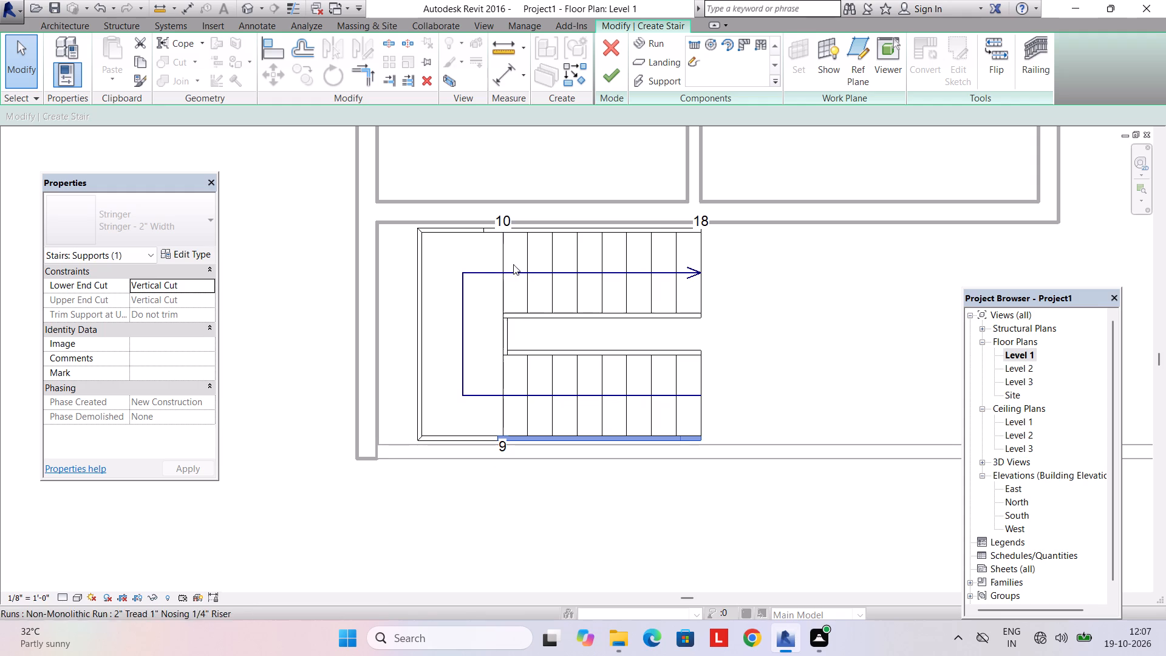
pyautogui.scroll(2, 533, 379)
pyautogui.press('Left')
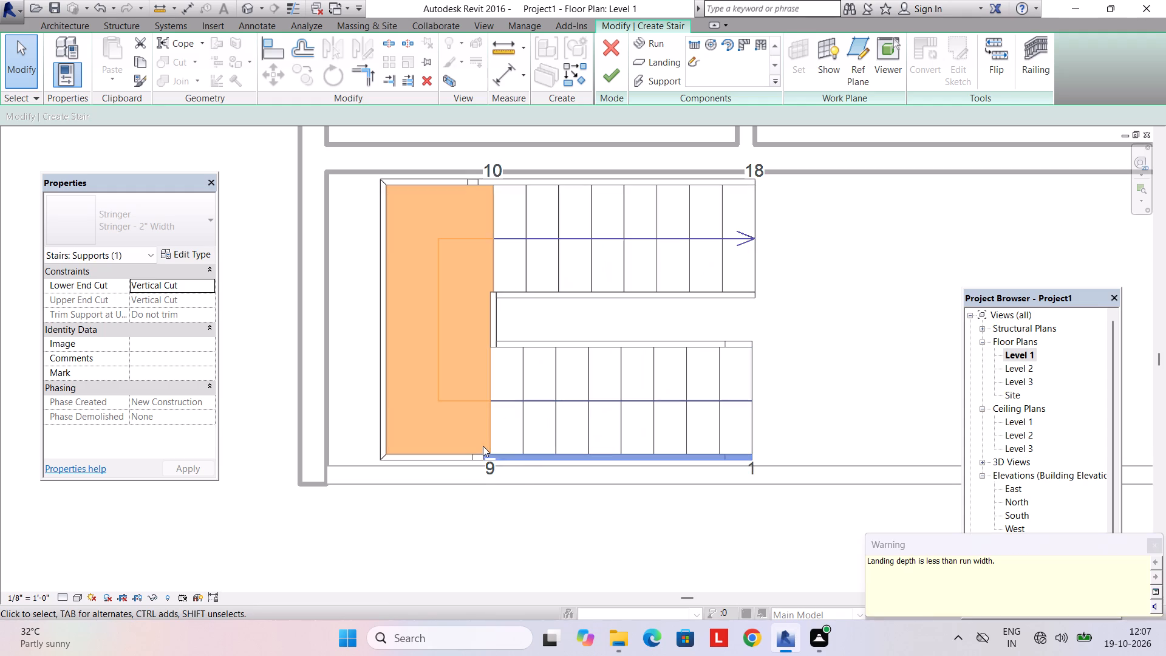
pyautogui.press('Escape')
pyautogui.press('Escape')
# Move the landing west, together with both runs, until it is close to the west wall's inner face.
pyautogui.click(387, 405)
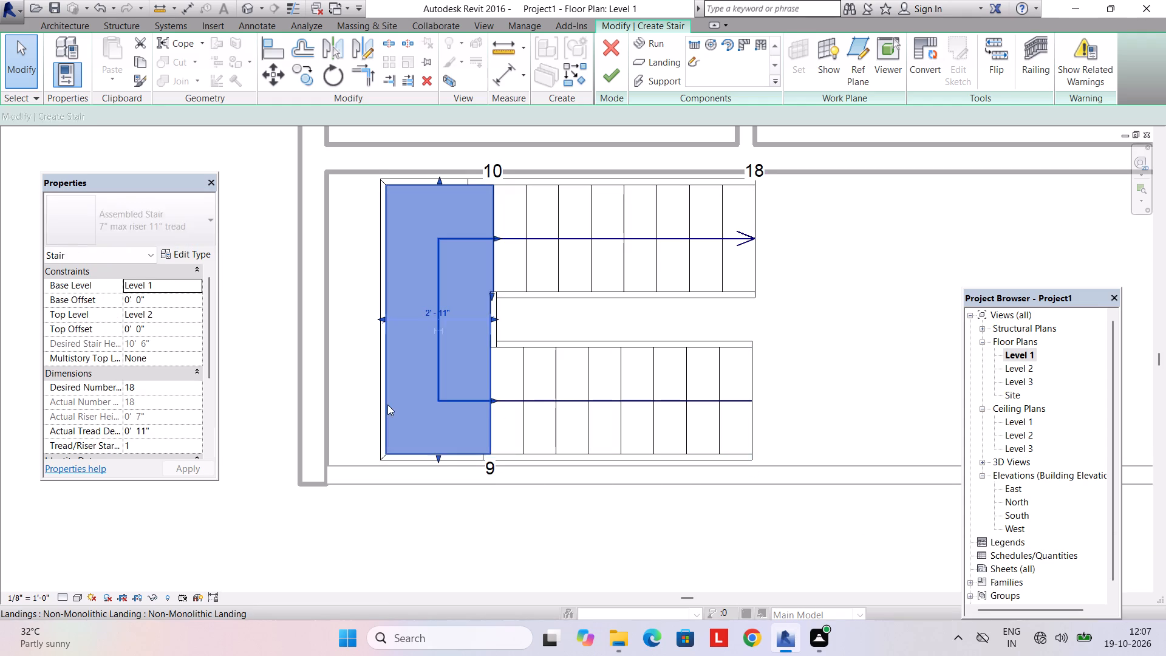
pyautogui.press('Left')
pyautogui.press('Left')
pyautogui.press('Left')
pyautogui.press('Left')
pyautogui.press('Left')
pyautogui.press('Left')
pyautogui.press('Left')
pyautogui.press('Left')
pyautogui.press('Left')
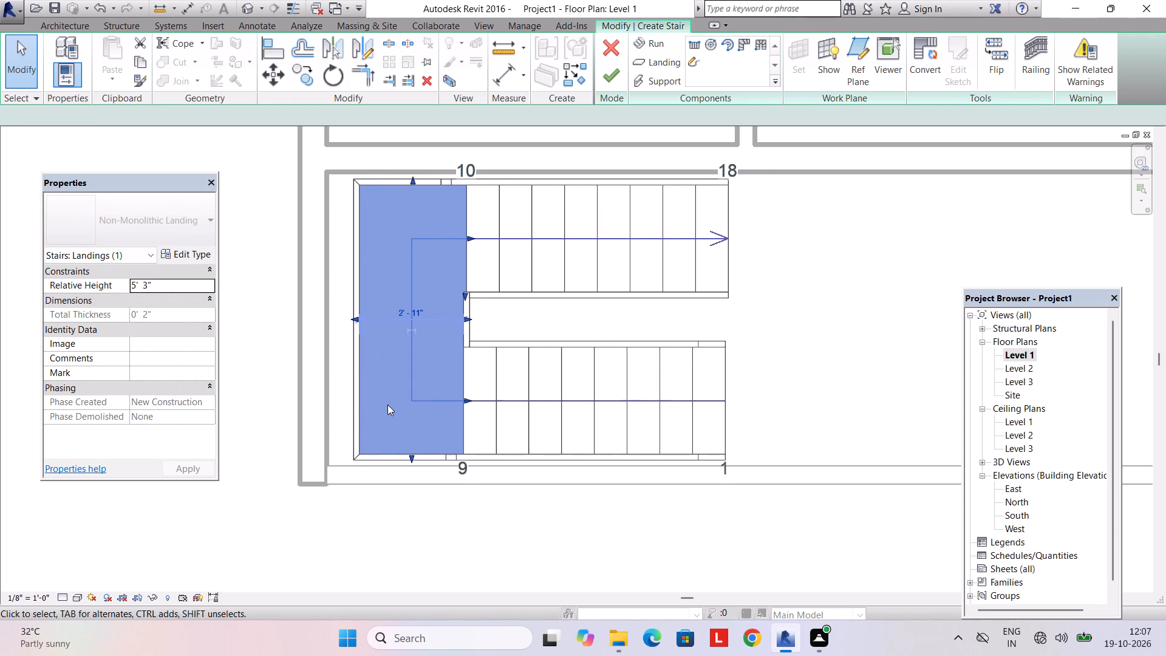
pyautogui.press('Left')
pyautogui.press('Left')
pyautogui.press('Left')
pyautogui.press('Left')
pyautogui.press('Left')
pyautogui.press('Left')
pyautogui.press('Left')
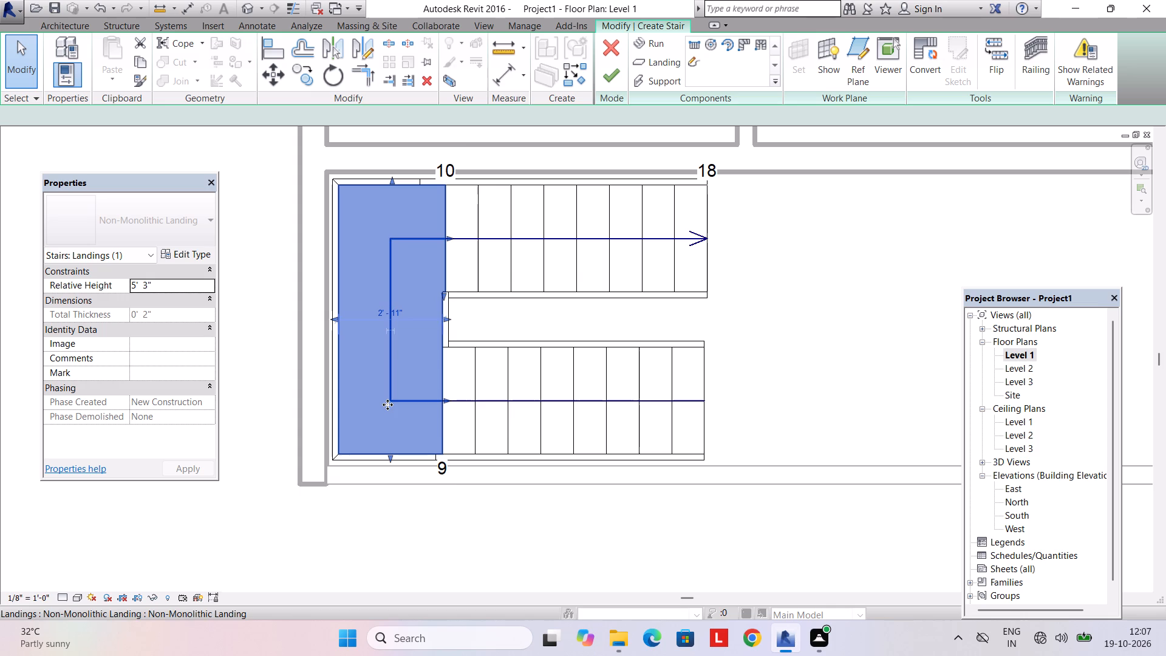
# Fine-tune the landing's position in small increments so the stair sits just inside the west wall and clear of the south wall.
pyautogui.scroll(9, 387, 405)
pyautogui.moveTo(386, 405); pyautogui.dragTo(471, 402, button='middle')
pyautogui.press('Left')
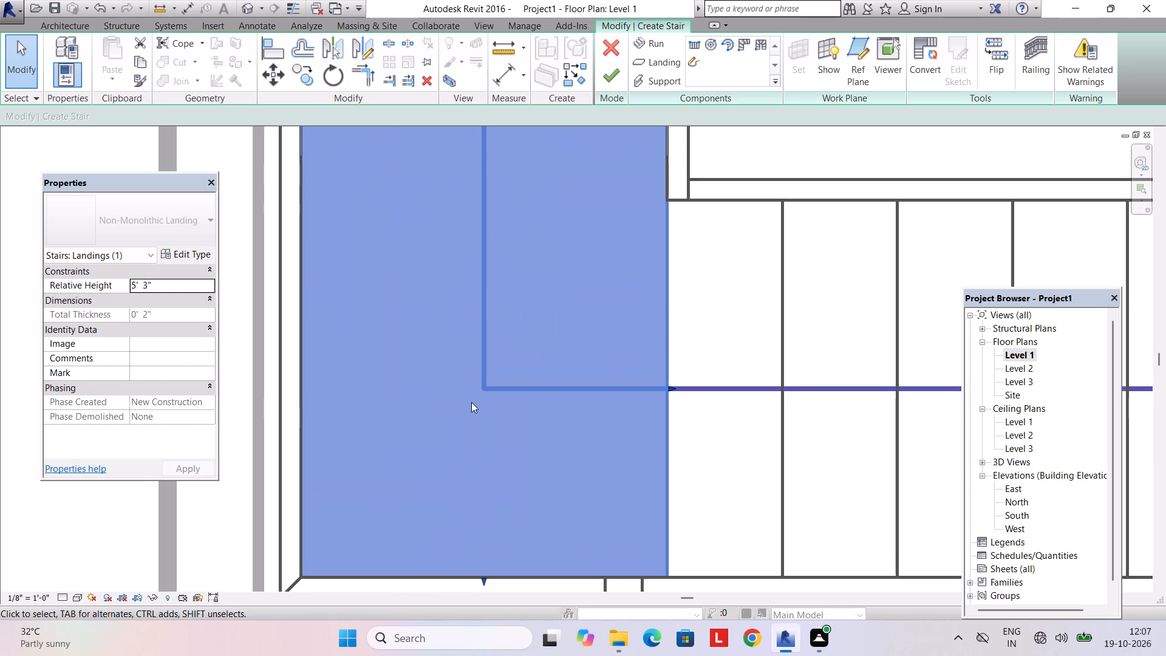
pyautogui.press('Left')
pyautogui.press('Left')
pyautogui.press('Right')
pyautogui.press('Right')
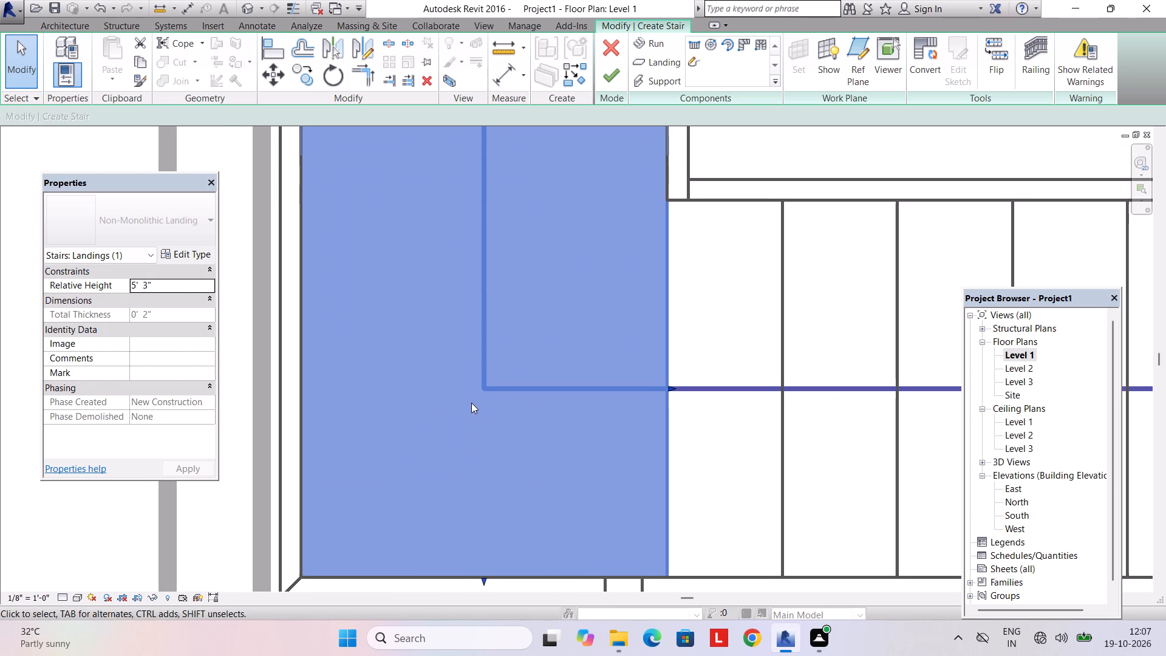
pyautogui.press('Right')
pyautogui.press('Right')
pyautogui.press('Right')
pyautogui.press('Left')
pyautogui.press('Left')
pyautogui.press('Left')
pyautogui.press('Left')
pyautogui.press('Left')
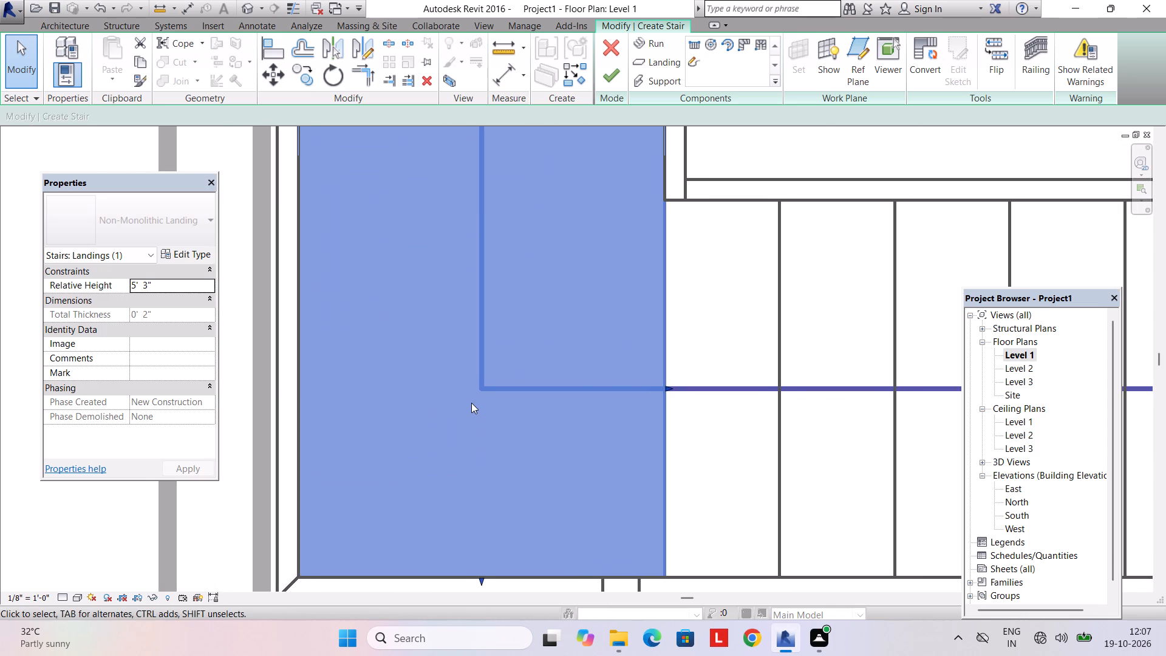
pyautogui.press('Left')
pyautogui.scroll(-3, 471, 403)
pyautogui.press('Right')
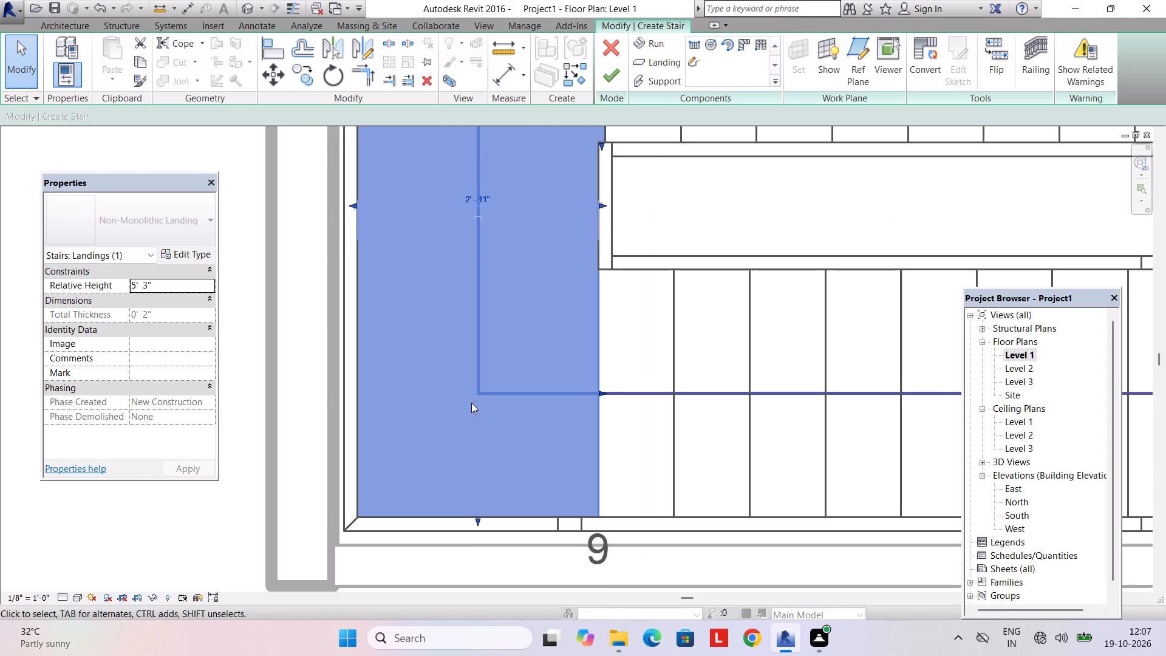
pyautogui.press('Down')
pyautogui.scroll(1, 471, 403)
pyautogui.scroll(-2, 471, 403)
pyautogui.moveTo(465, 417); pyautogui.dragTo(447, 453, button='middle')
pyautogui.scroll(-1, 463, 407)
pyautogui.moveTo(464, 411); pyautogui.dragTo(455, 456, button='middle')
pyautogui.moveTo(535, 400); pyautogui.dragTo(512, 453, button='middle')
pyautogui.scroll(-4, 510, 430)
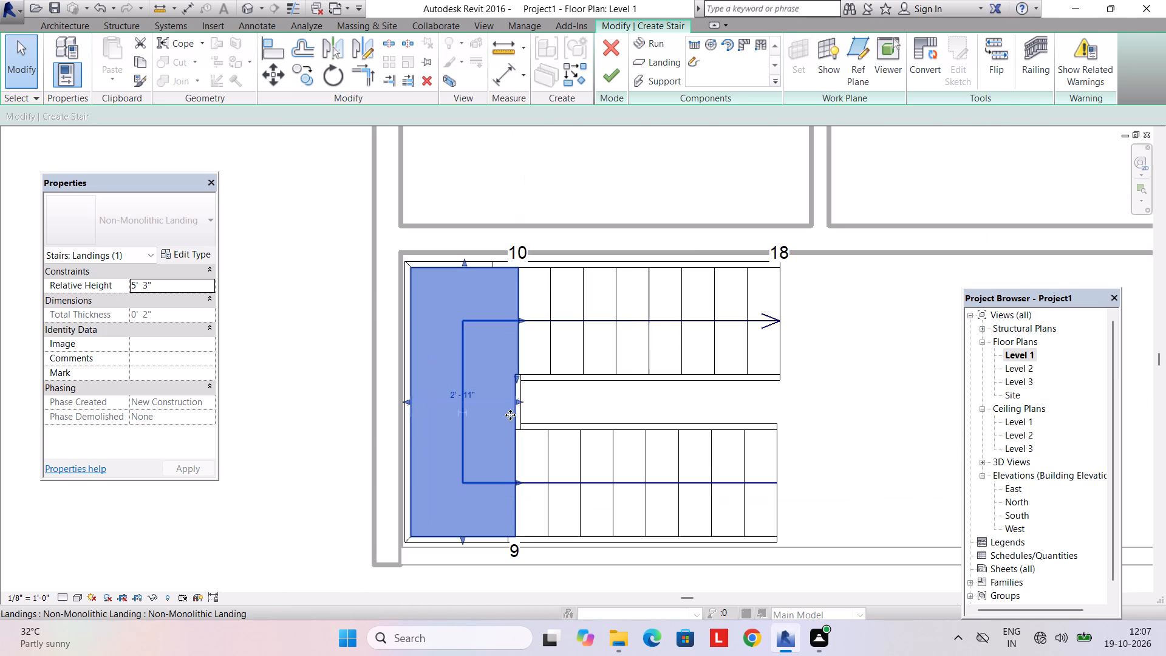
# Widen the south run to about 4'-1" by stretching its inner edge north toward the other run.
pyautogui.click(606, 428)
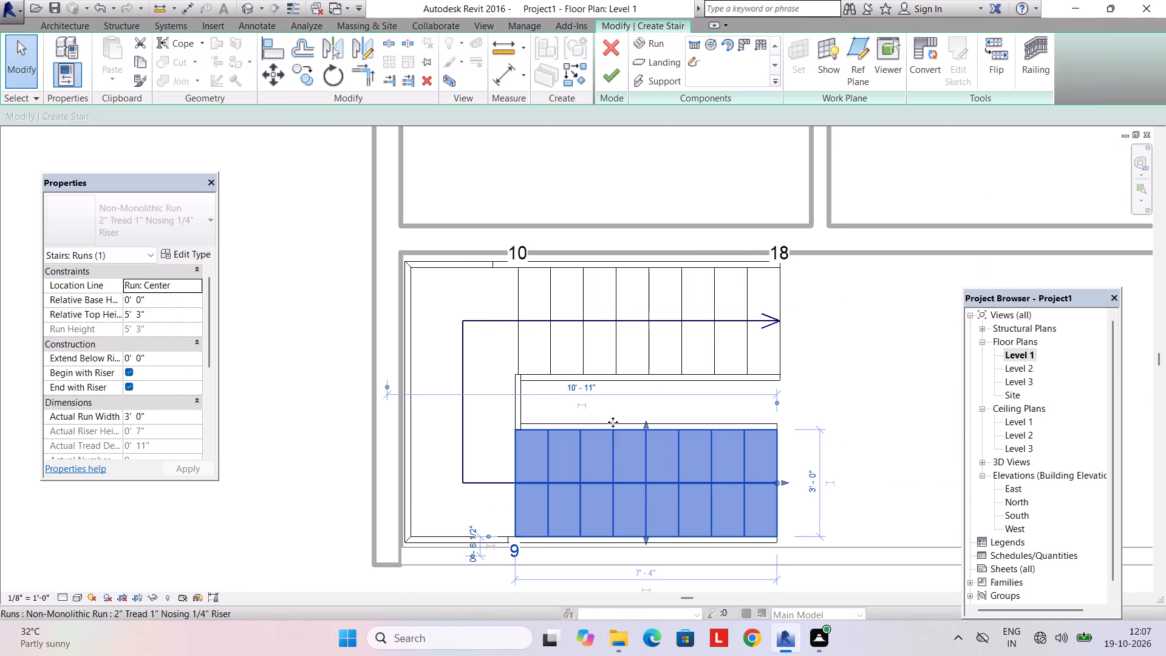
pyautogui.moveTo(646, 422); pyautogui.dragTo(647, 396)
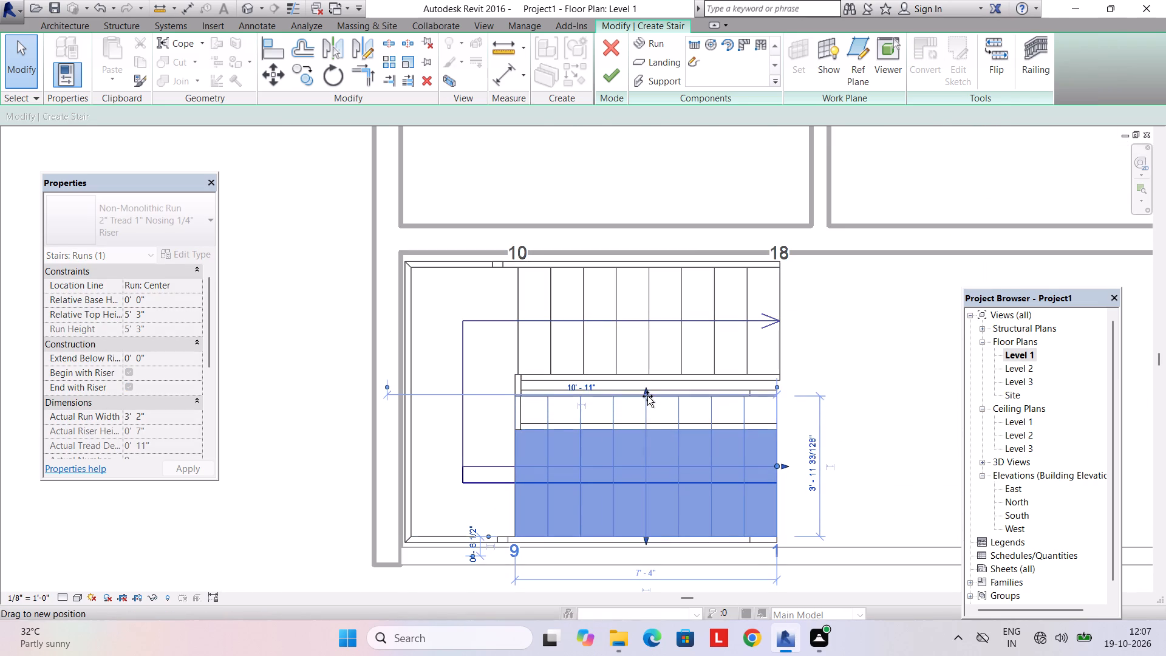
pyautogui.moveTo(647, 396); pyautogui.dragTo(649, 390)
# Set the south run's width to 3.5'.
pyautogui.scroll(2, 680, 400)
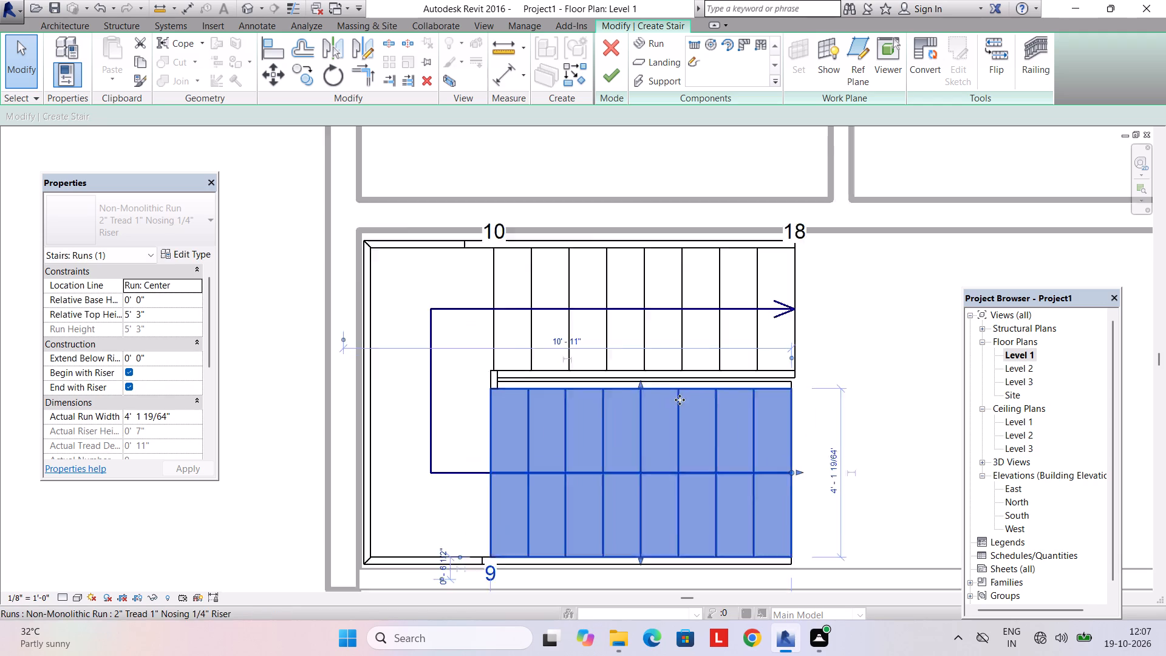
pyautogui.scroll(2, 680, 400)
pyautogui.scroll(-8, 646, 415)
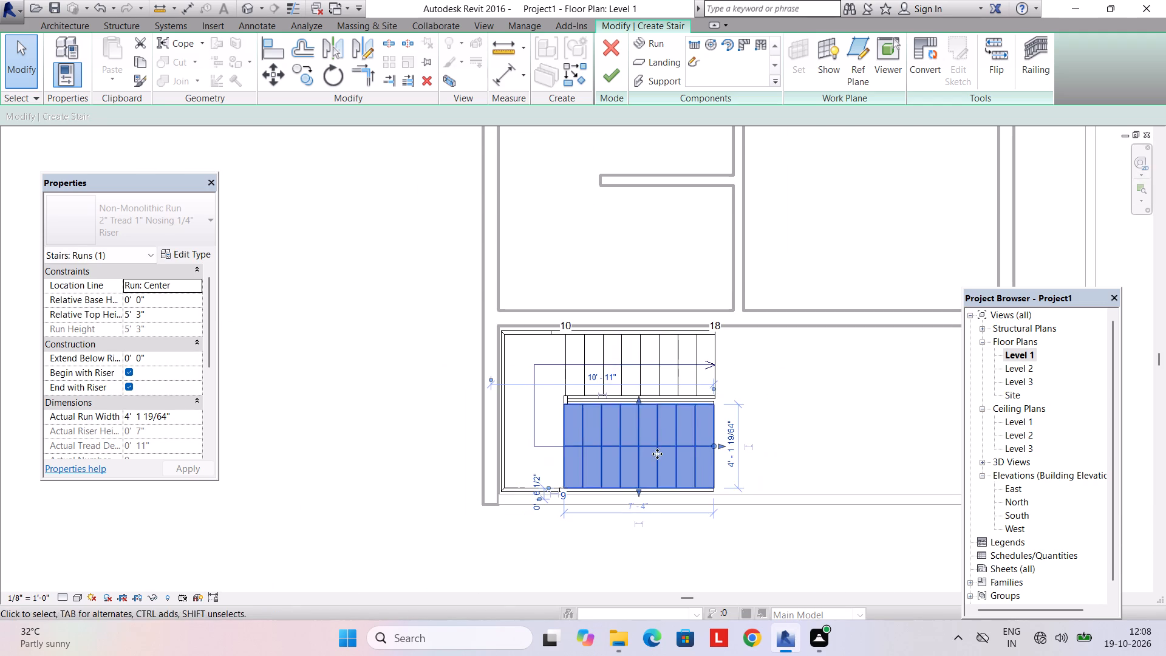
pyautogui.scroll(3, 658, 453)
pyautogui.click(769, 453)
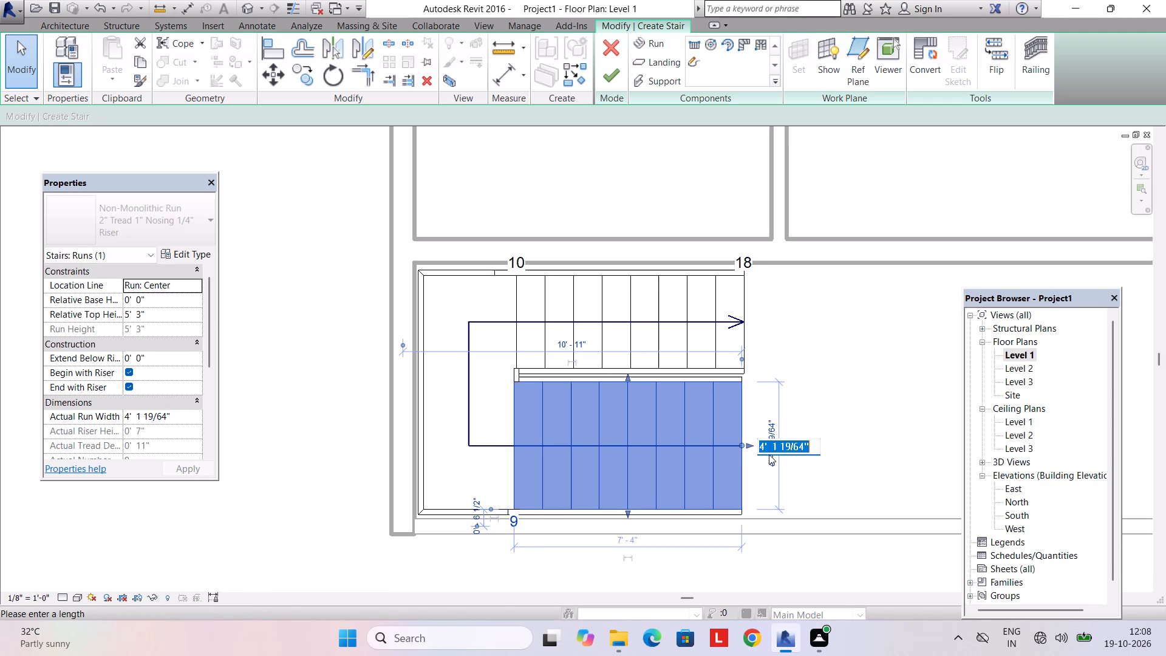
pyautogui.write("3.5'")
pyautogui.press('Return')
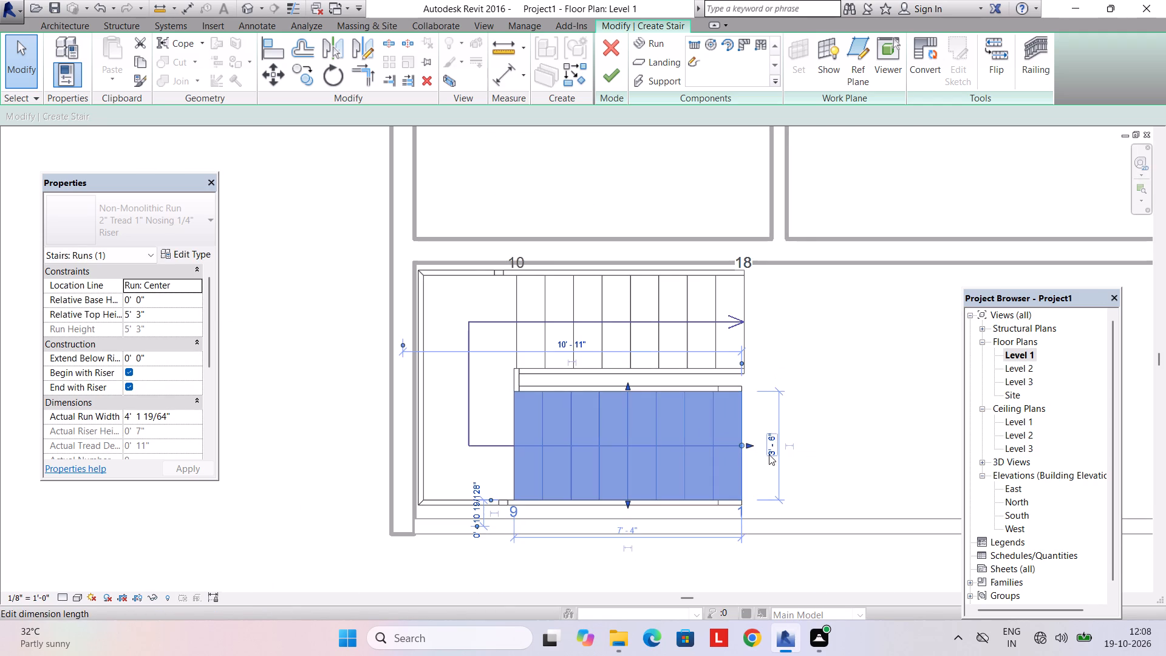
# Set the north run's width to 3.5' as well.
pyautogui.scroll(2, 775, 411)
pyautogui.click(719, 275)
pyautogui.click(718, 292)
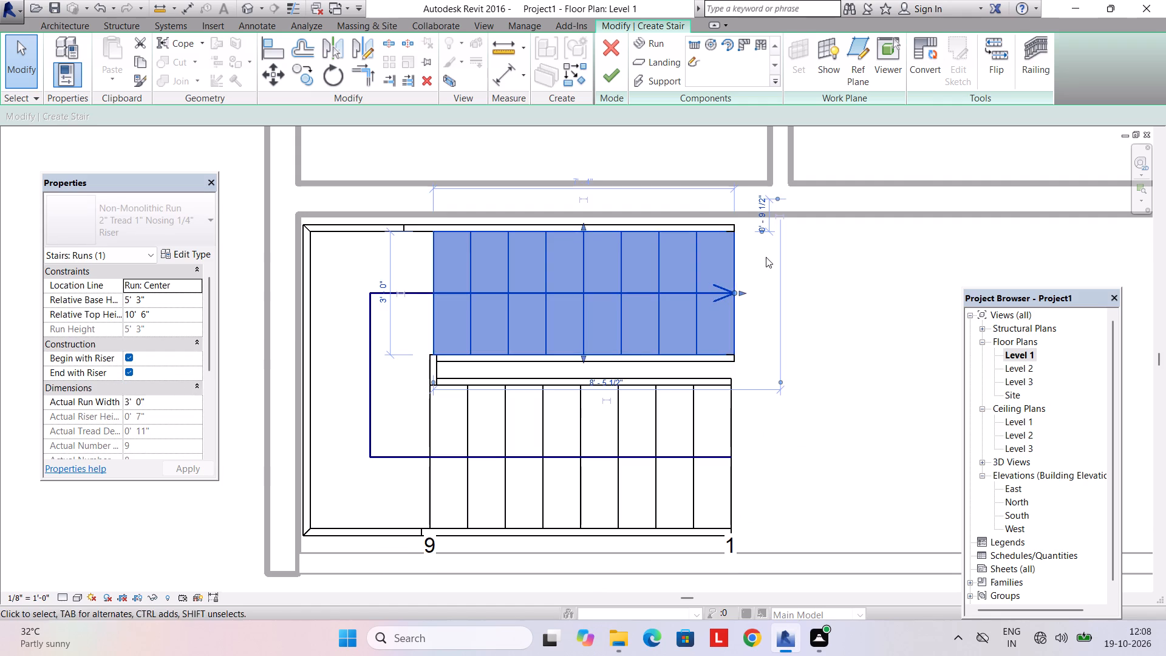
pyautogui.scroll(-3, 689, 309)
pyautogui.moveTo(690, 323); pyautogui.dragTo(675, 396, button='middle')
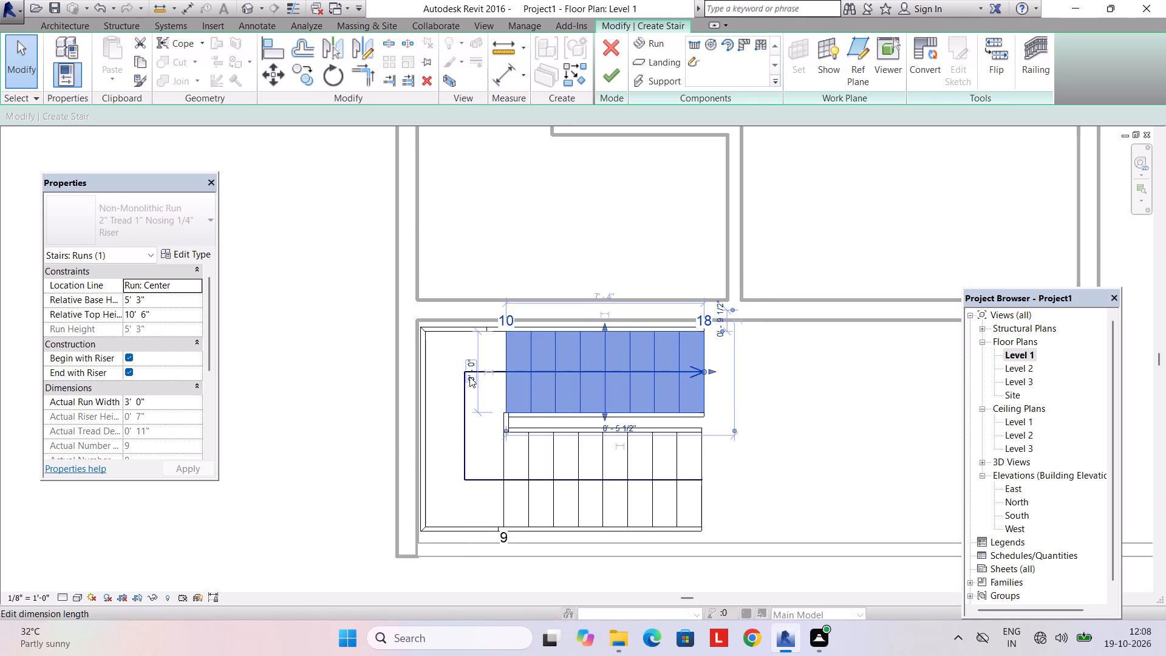
pyautogui.click(469, 377)
pyautogui.write("3.5'")
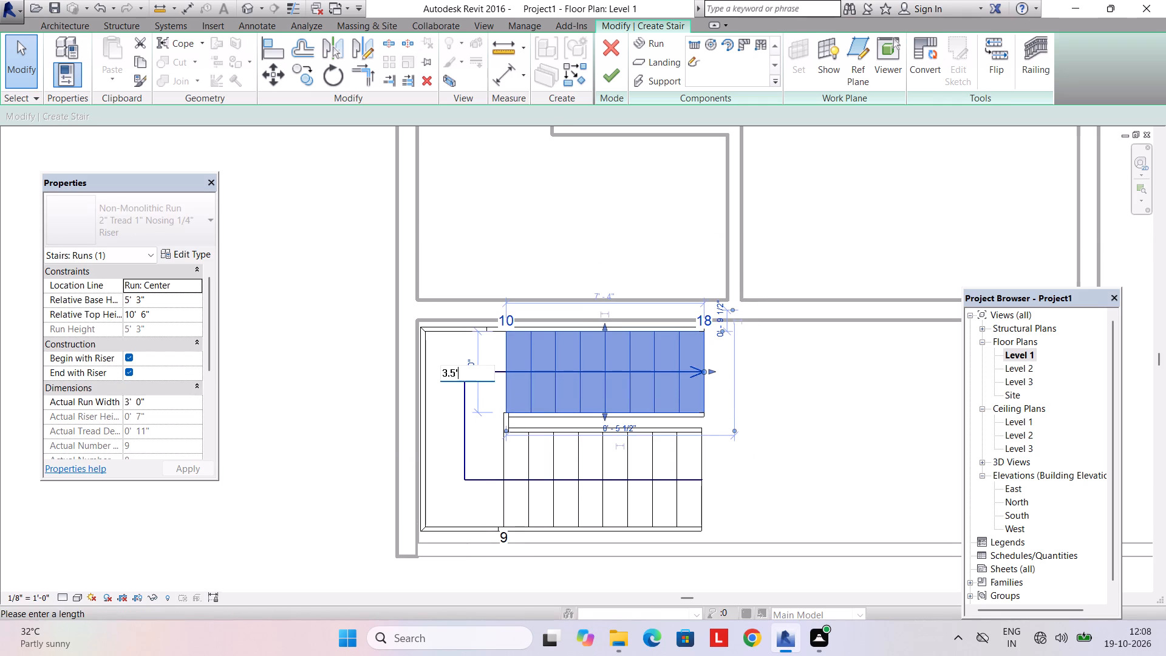
pyautogui.press('Return')
pyautogui.press('Escape')
pyautogui.press('Escape')
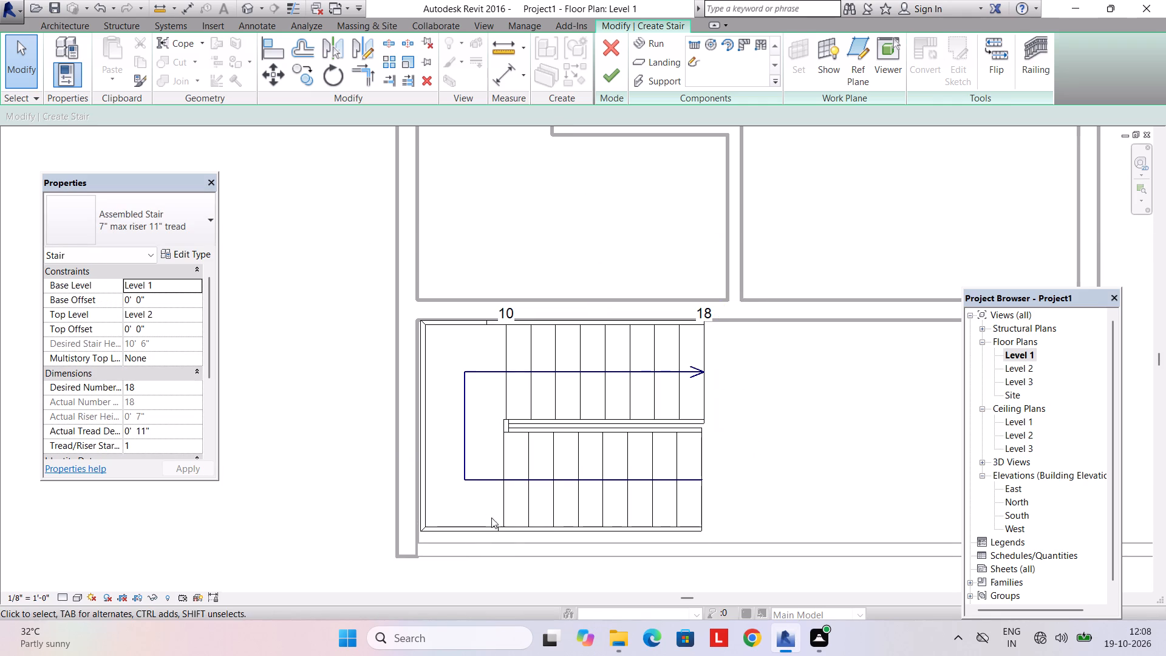
# Nudge the south run and the north run slightly south, two small increments each.
pyautogui.scroll(1, 532, 516)
pyautogui.click(542, 524)
pyautogui.press('Down')
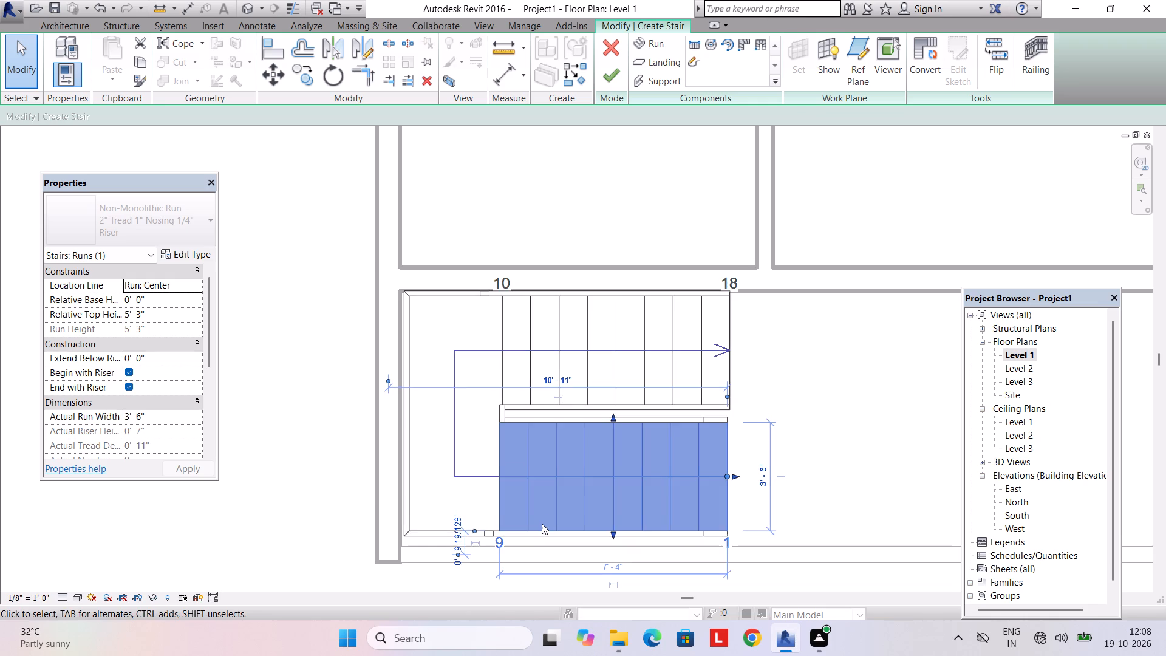
pyautogui.press('Down')
pyautogui.scroll(2, 601, 539)
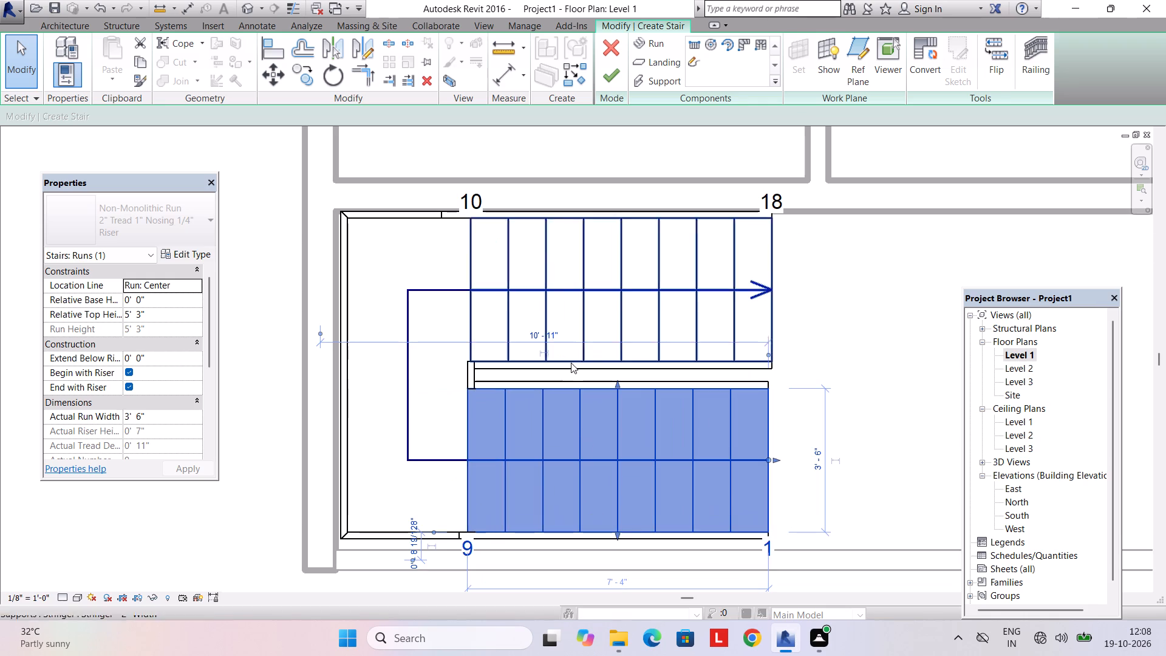
pyautogui.click(574, 215)
pyautogui.press('Down')
pyautogui.press('Down')
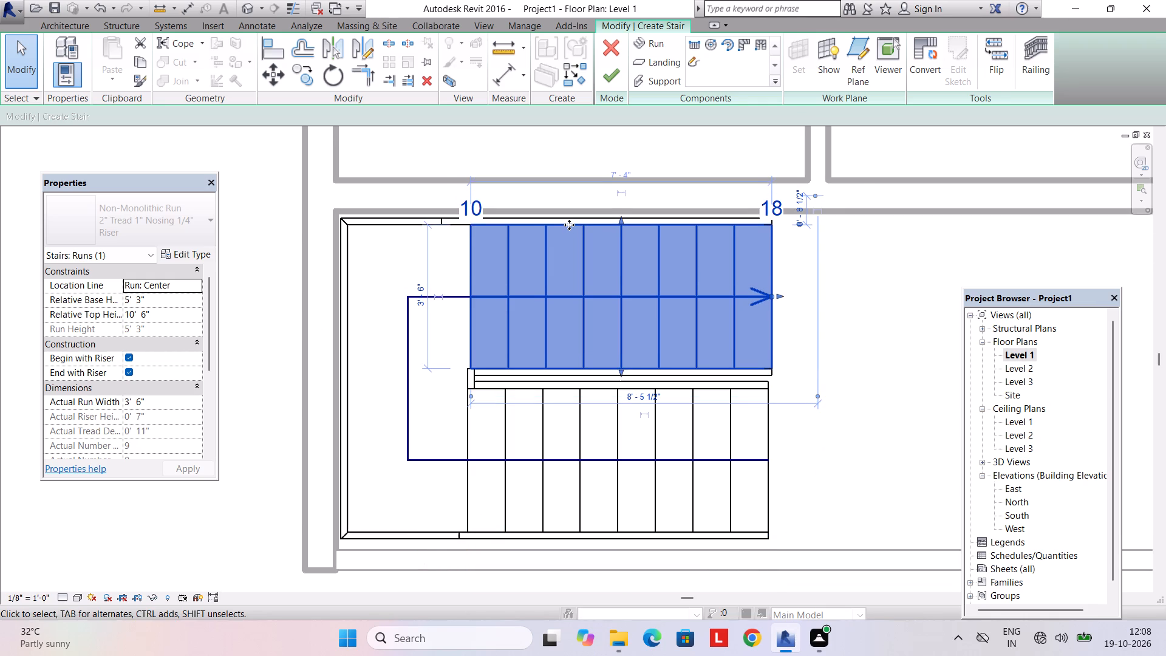
pyautogui.scroll(1, 569, 225)
pyautogui.scroll(-3, 588, 383)
pyautogui.scroll(2, 600, 518)
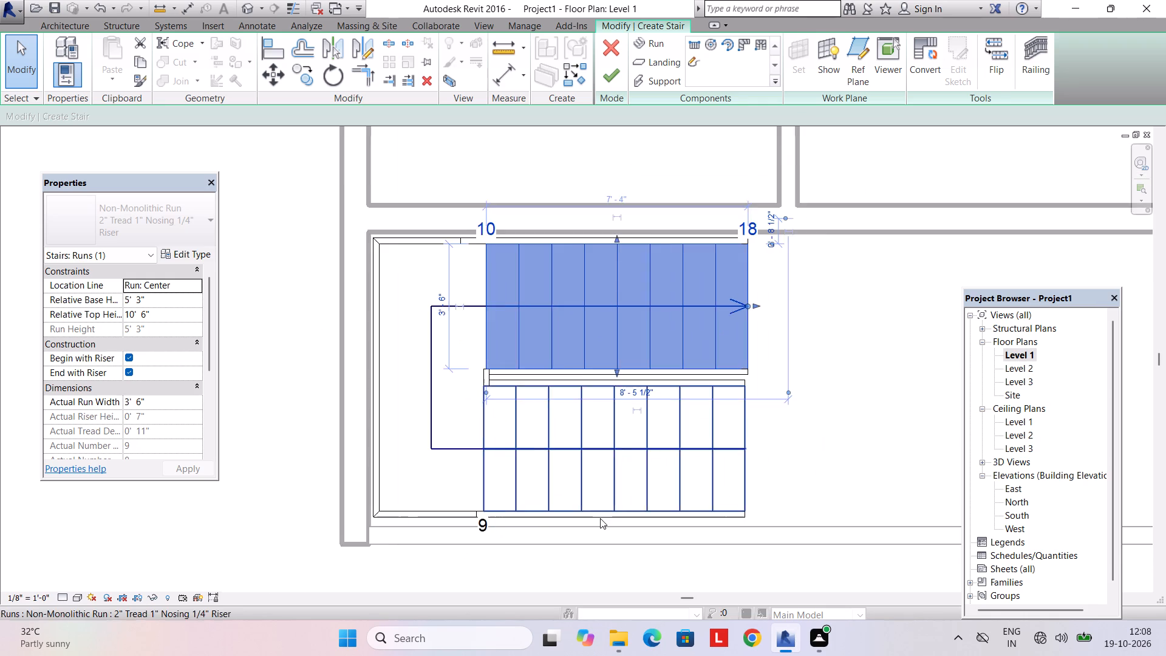
pyautogui.press('Escape')
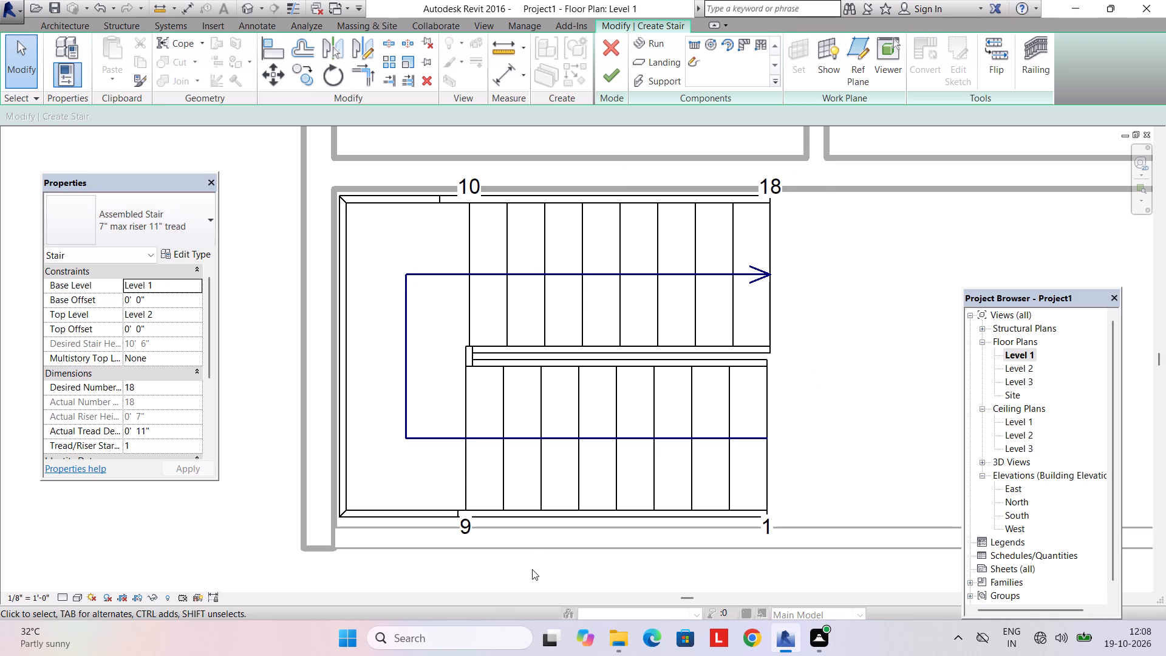
# Delete the outer stringers along the stair's south side, on both the landing and the south run.
pyautogui.click(511, 515)
pyautogui.press('Escape')
pyautogui.press('Escape')
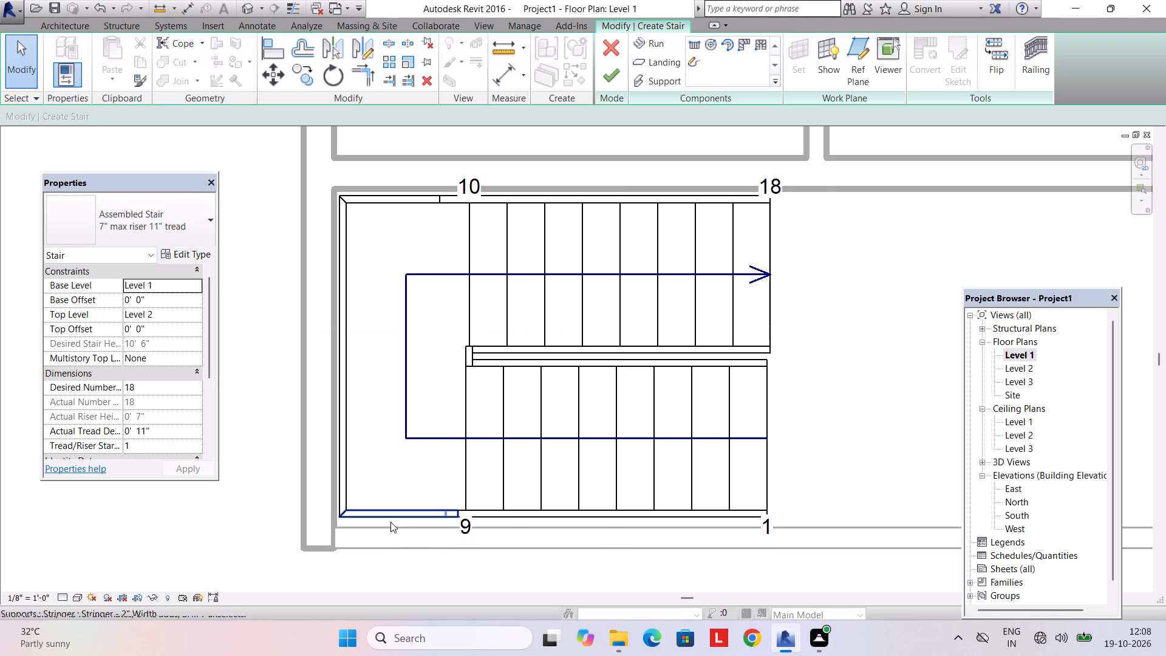
pyautogui.press('Escape')
pyautogui.click(390, 522)
pyautogui.press('Delete')
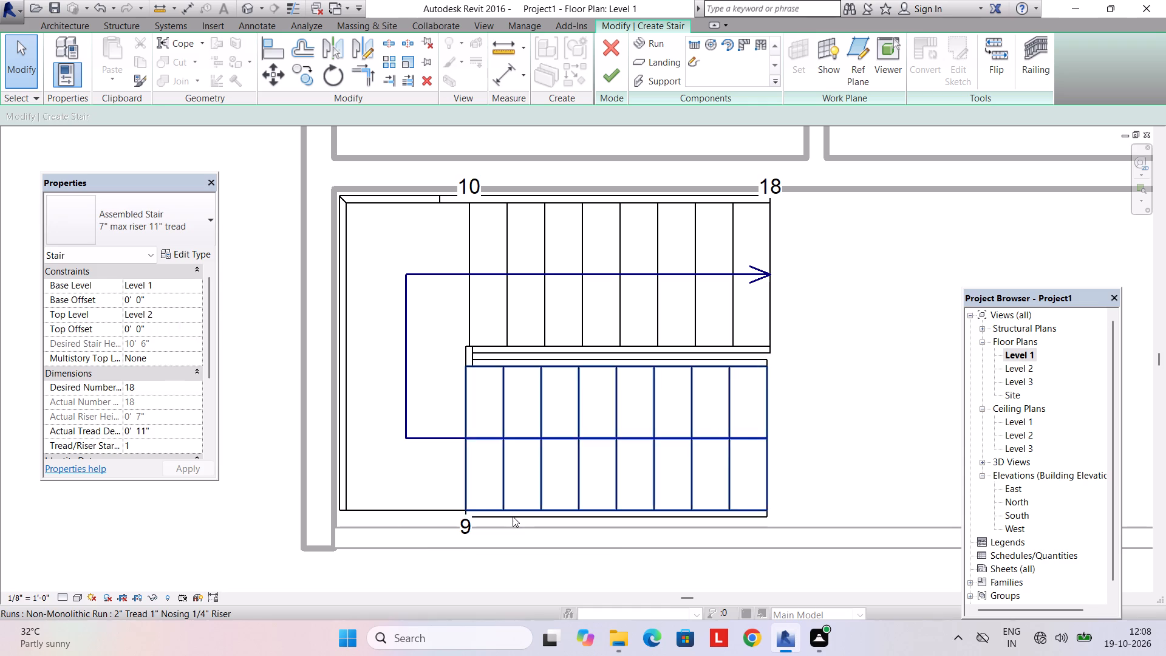
pyautogui.click(513, 516)
pyautogui.press('Escape')
pyautogui.scroll(3, 598, 513)
pyautogui.click(592, 525)
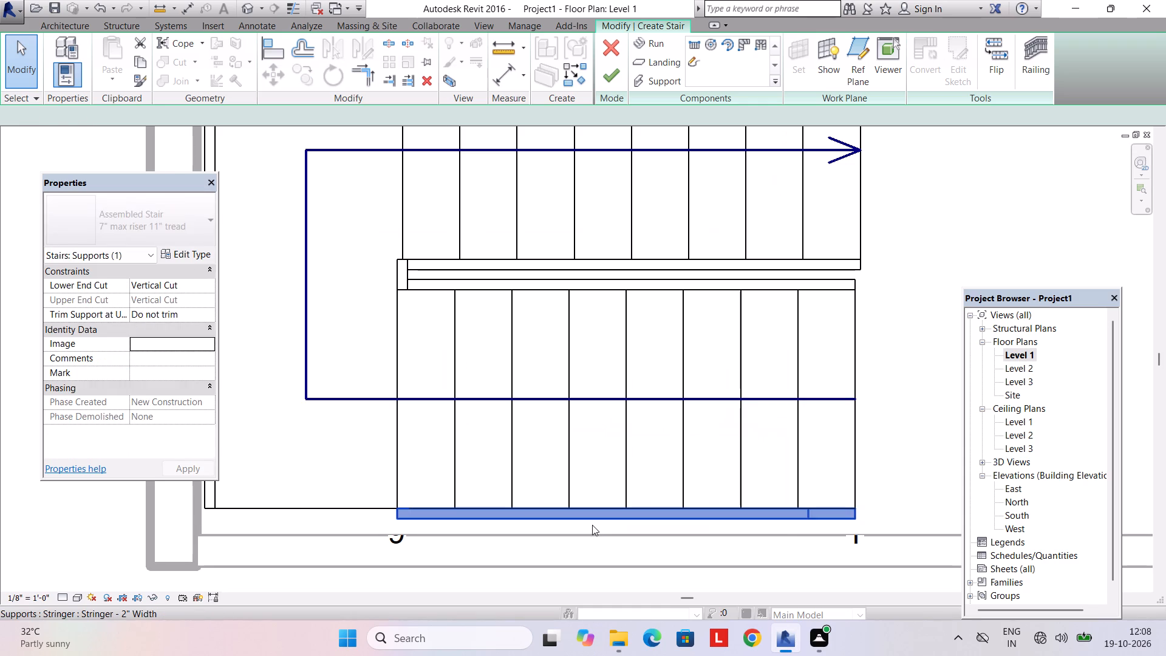
pyautogui.press('Delete')
# Delete the stringer along the landing's west edge, beside the west wall.
pyautogui.scroll(-3, 421, 507)
pyautogui.moveTo(399, 516); pyautogui.dragTo(495, 568, button='middle')
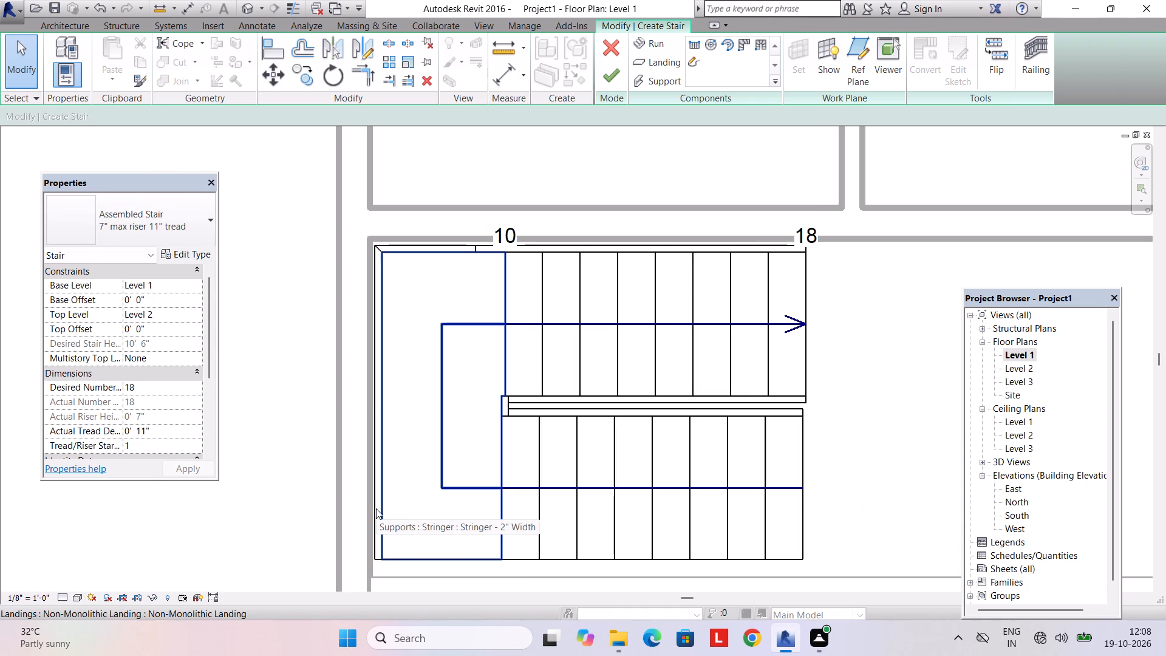
pyautogui.click(376, 508)
pyautogui.scroll(5, 376, 508)
pyautogui.press('Escape')
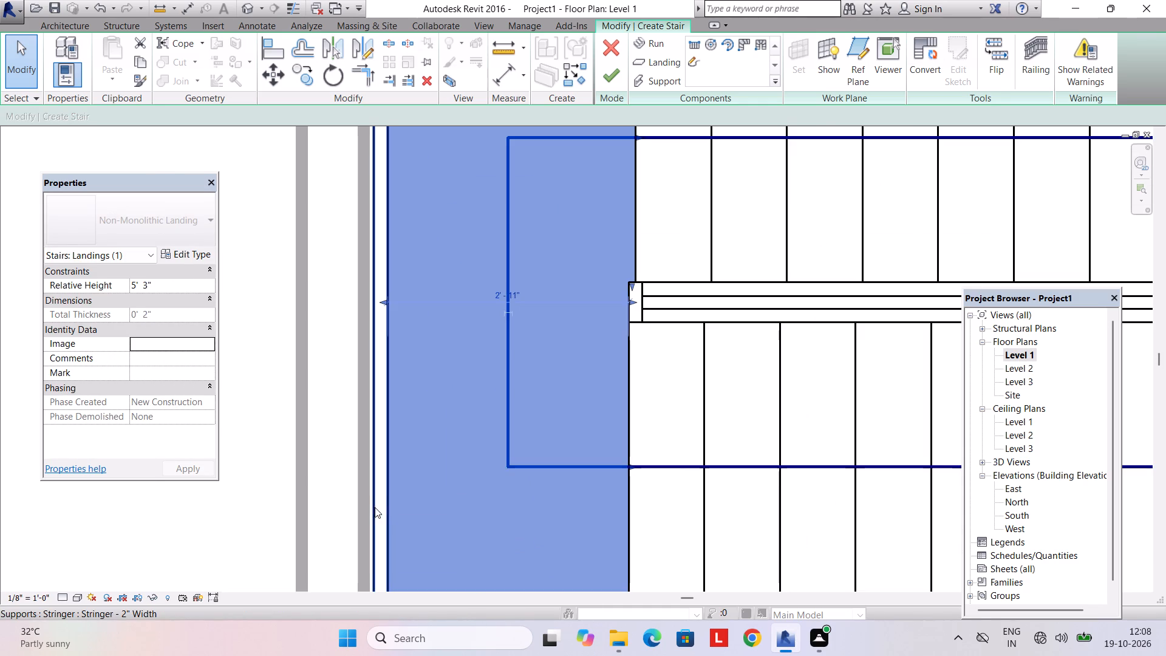
pyautogui.click(371, 508)
pyautogui.scroll(-4, 371, 512)
pyautogui.press('Delete')
# Delete the stringer along the landing's north edge.
pyautogui.moveTo(494, 421); pyautogui.dragTo(464, 542, button='middle')
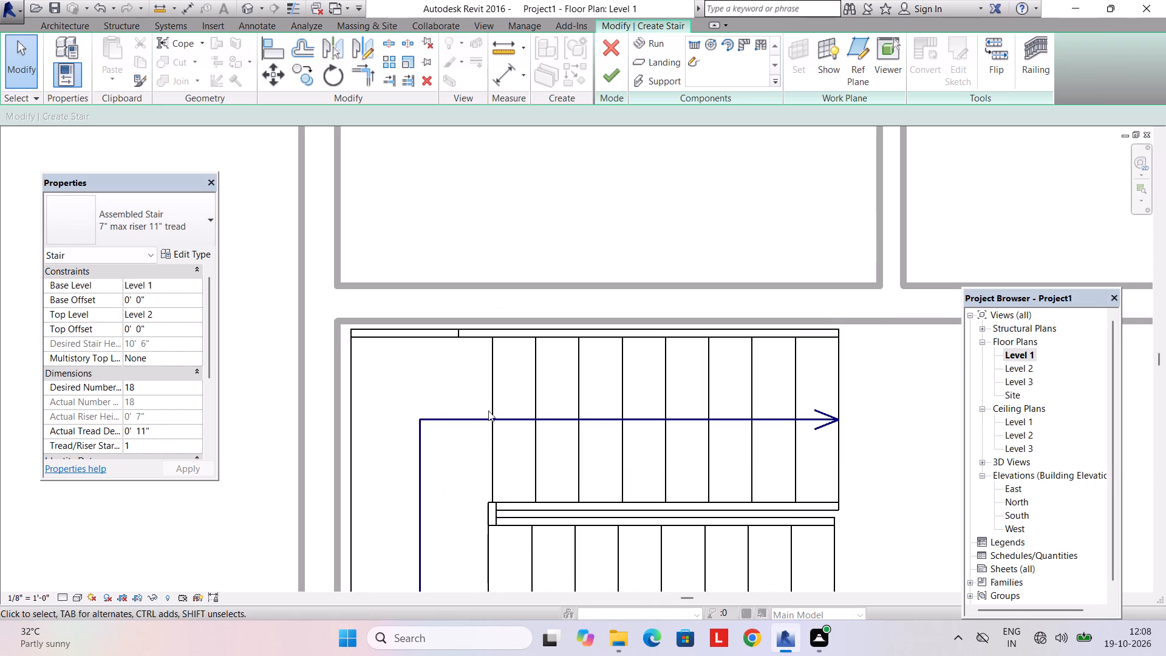
pyautogui.click(418, 326)
pyautogui.press('Delete')
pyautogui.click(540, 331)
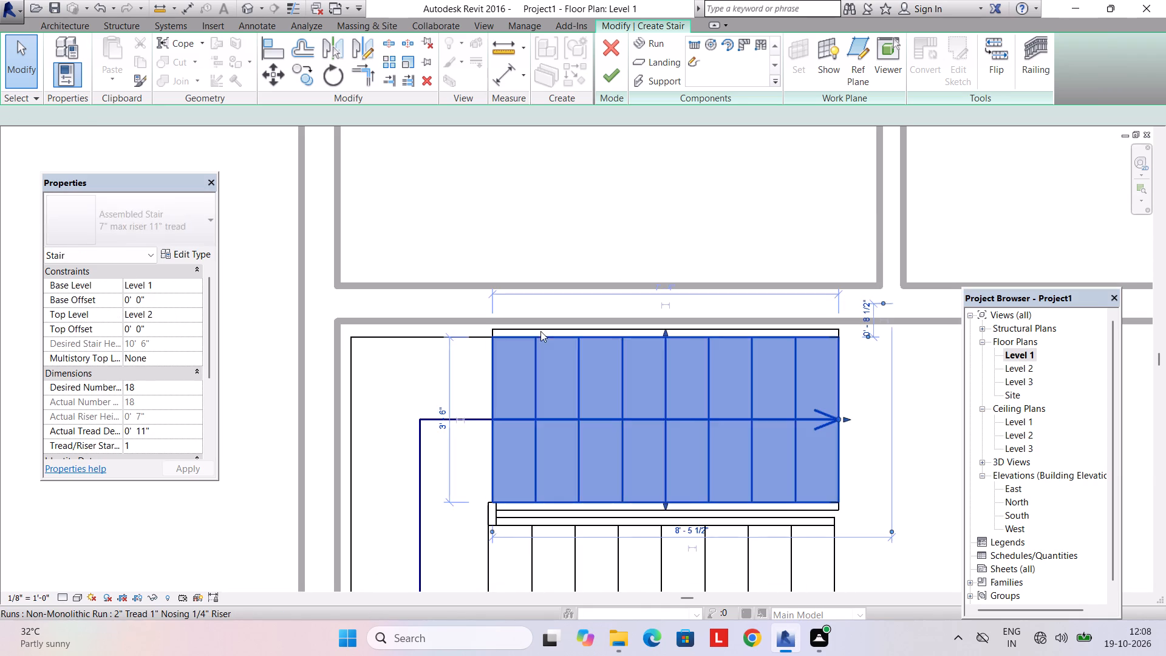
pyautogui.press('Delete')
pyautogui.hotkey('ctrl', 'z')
# Delete the outer stringer along the north run's north edge.
pyautogui.scroll(3, 554, 333)
pyautogui.click(580, 329)
pyautogui.press('Delete')
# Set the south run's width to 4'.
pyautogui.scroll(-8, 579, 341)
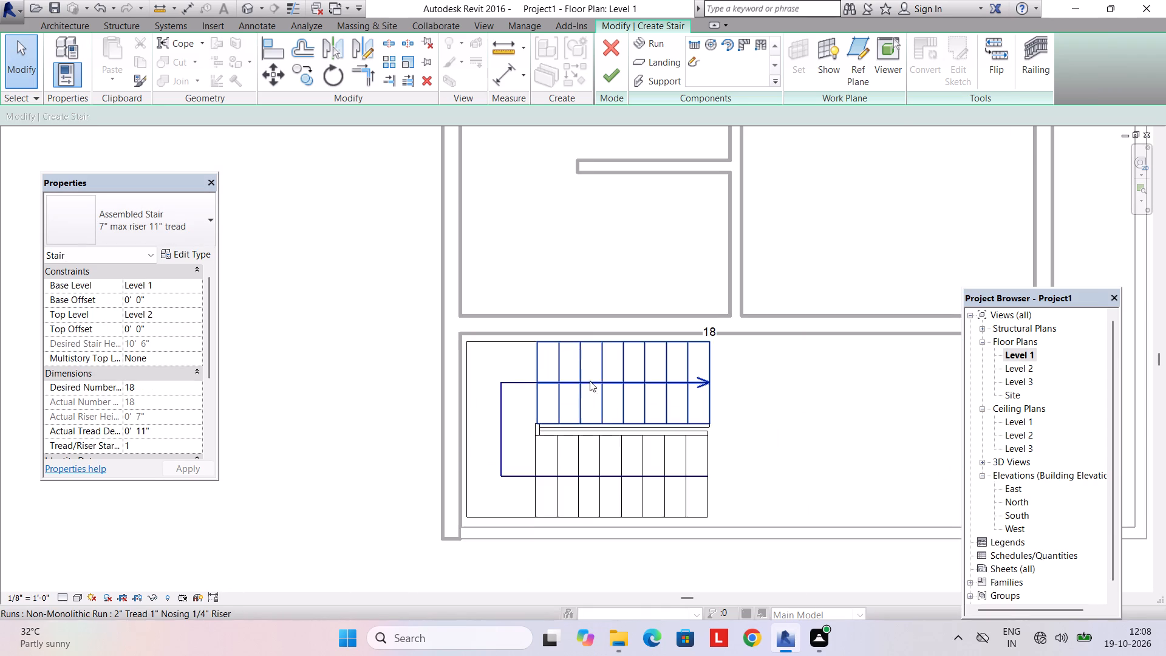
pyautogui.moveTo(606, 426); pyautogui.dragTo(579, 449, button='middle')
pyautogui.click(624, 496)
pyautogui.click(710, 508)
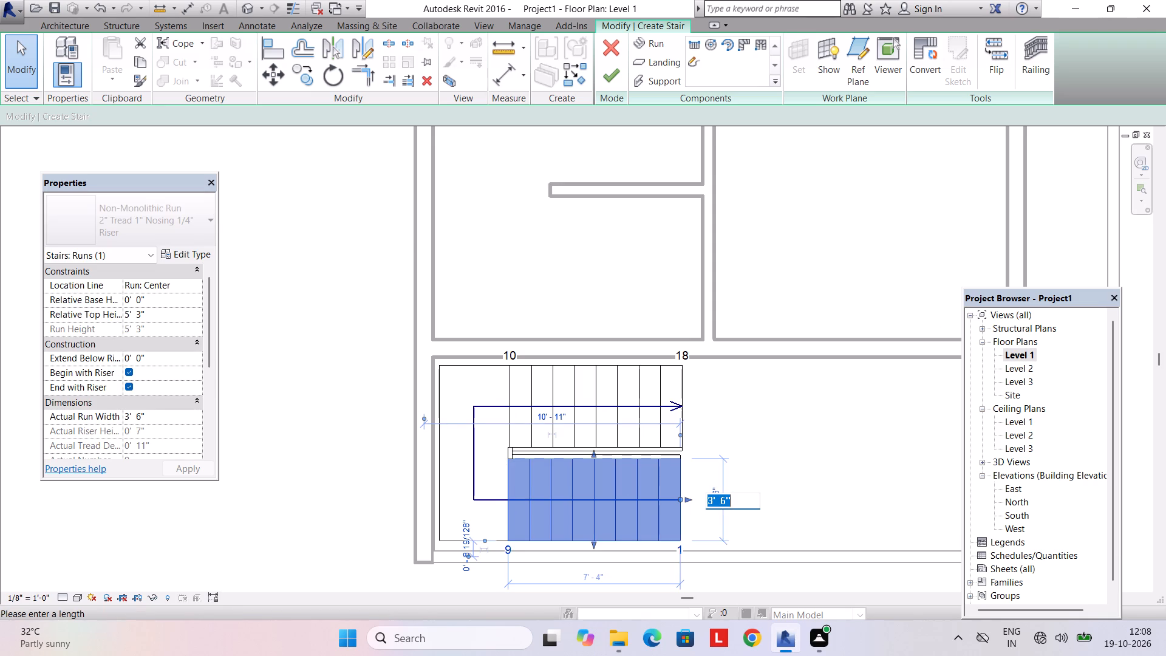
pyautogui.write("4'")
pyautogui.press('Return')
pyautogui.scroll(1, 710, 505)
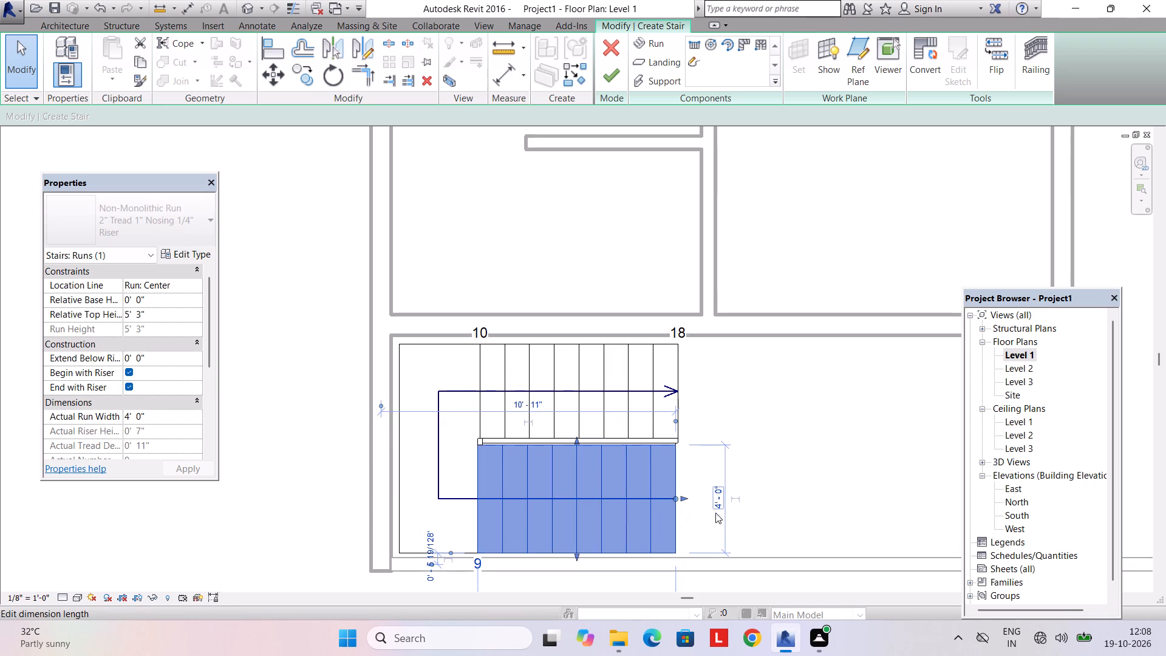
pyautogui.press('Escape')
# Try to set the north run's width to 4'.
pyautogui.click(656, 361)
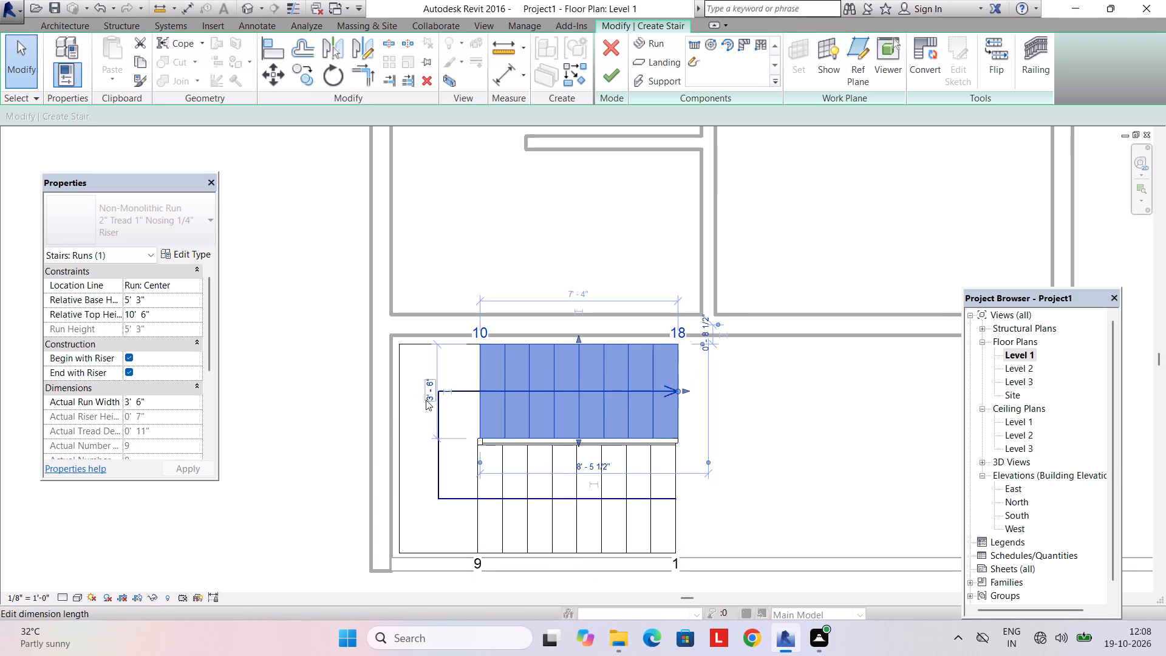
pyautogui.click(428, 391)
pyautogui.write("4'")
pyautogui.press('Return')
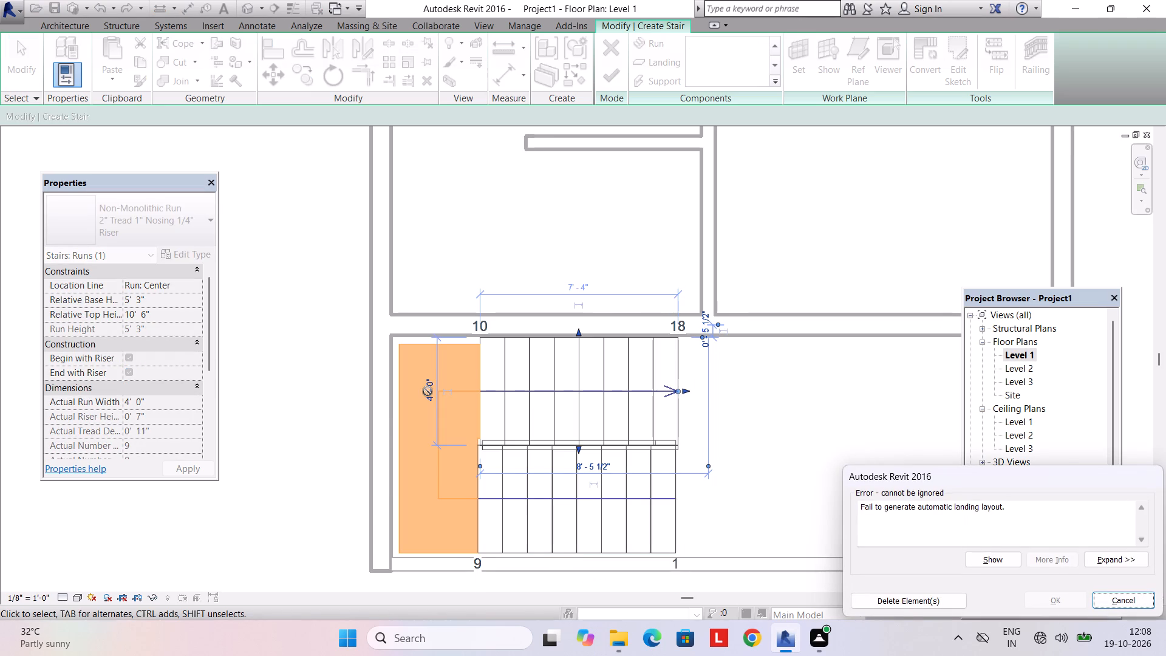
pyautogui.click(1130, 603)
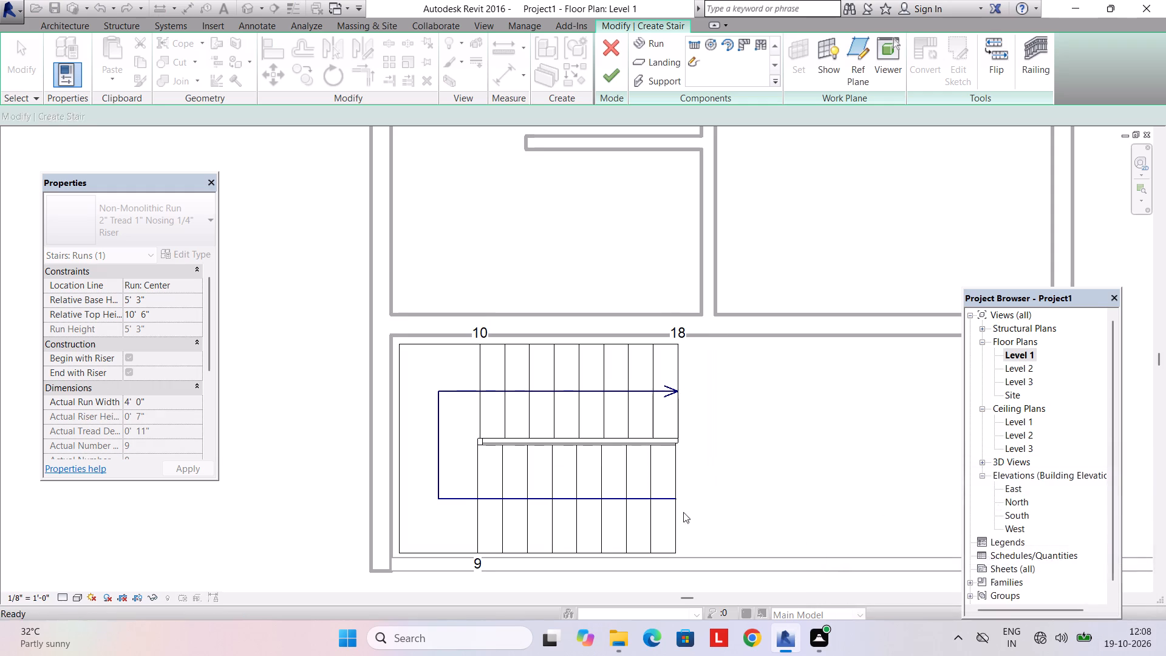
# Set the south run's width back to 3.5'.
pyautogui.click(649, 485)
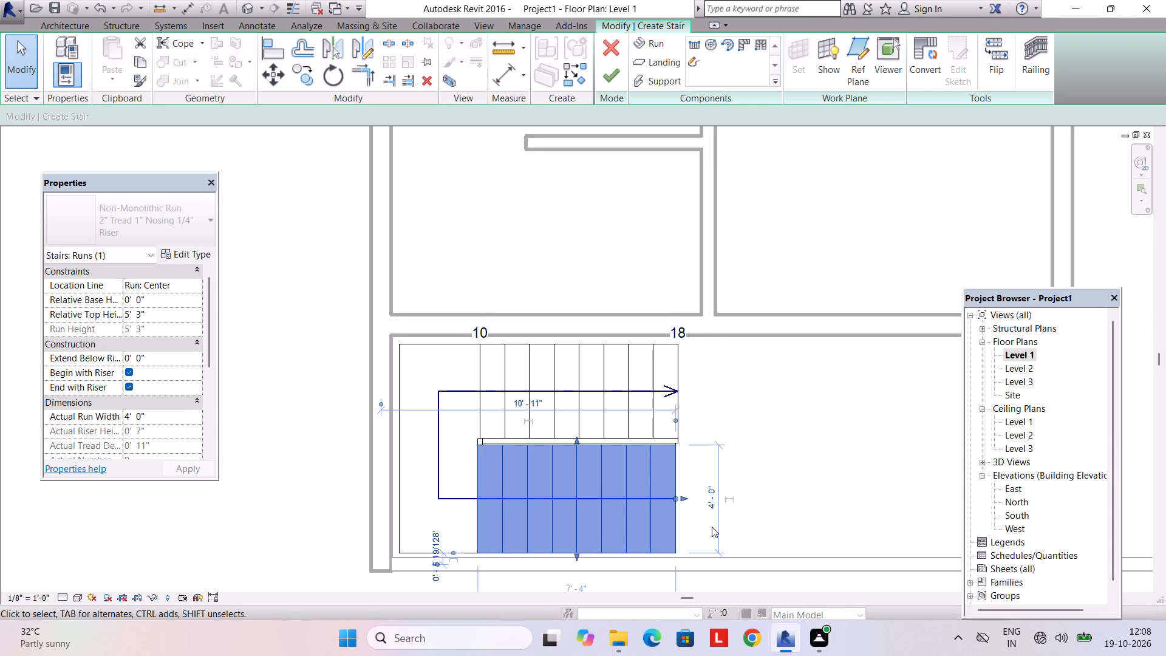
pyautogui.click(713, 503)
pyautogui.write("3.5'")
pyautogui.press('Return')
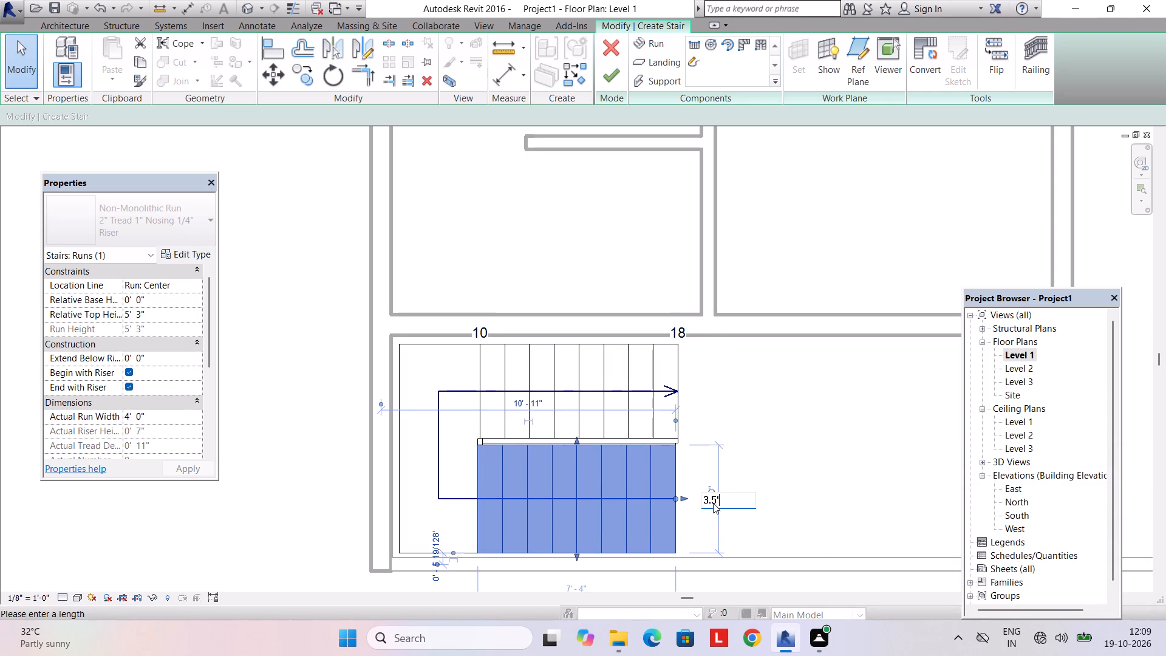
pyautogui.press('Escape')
# Stretch the south run's outer edge south toward the perimeter wall, widening the run to about 3'-9".
pyautogui.scroll(3, 603, 463)
pyautogui.scroll(-3, 592, 473)
pyautogui.moveTo(594, 485); pyautogui.dragTo(593, 482, button='middle')
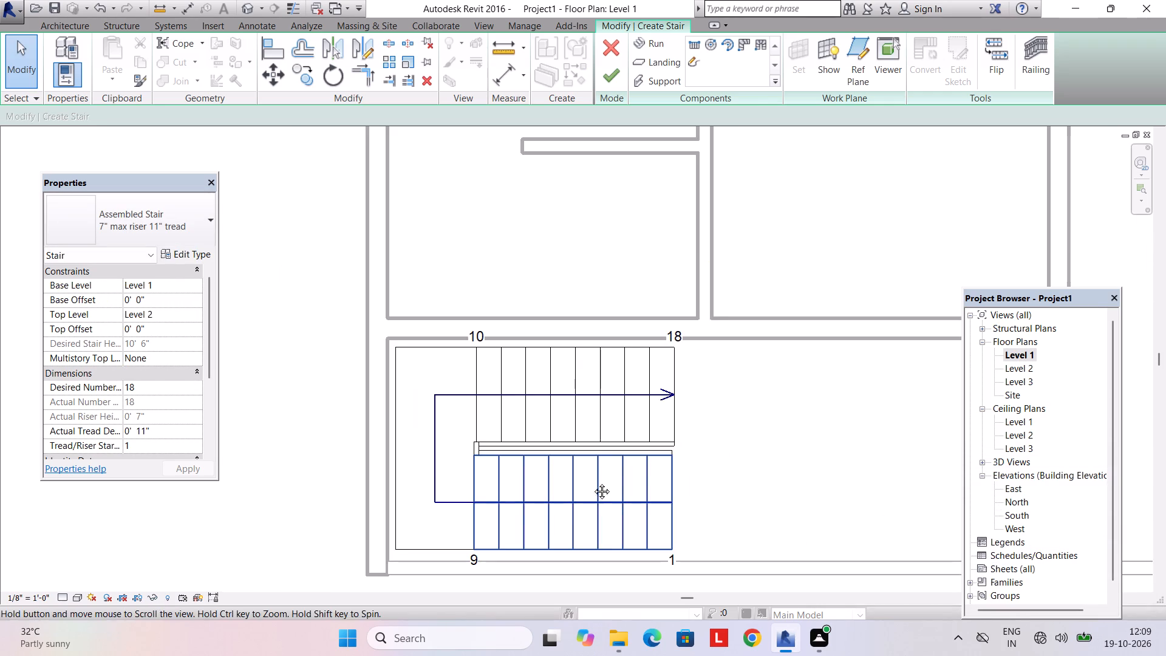
pyautogui.moveTo(593, 482); pyautogui.dragTo(586, 453, button='middle')
pyautogui.scroll(3, 583, 493)
pyautogui.click(567, 524)
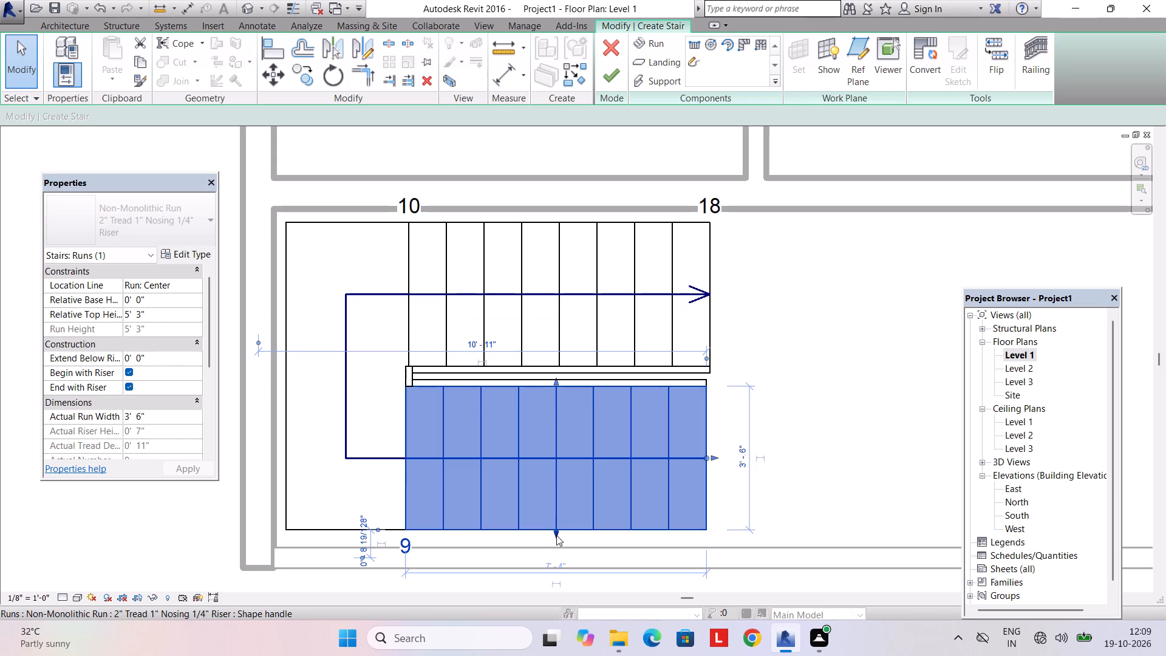
pyautogui.moveTo(556, 533); pyautogui.dragTo(557, 541)
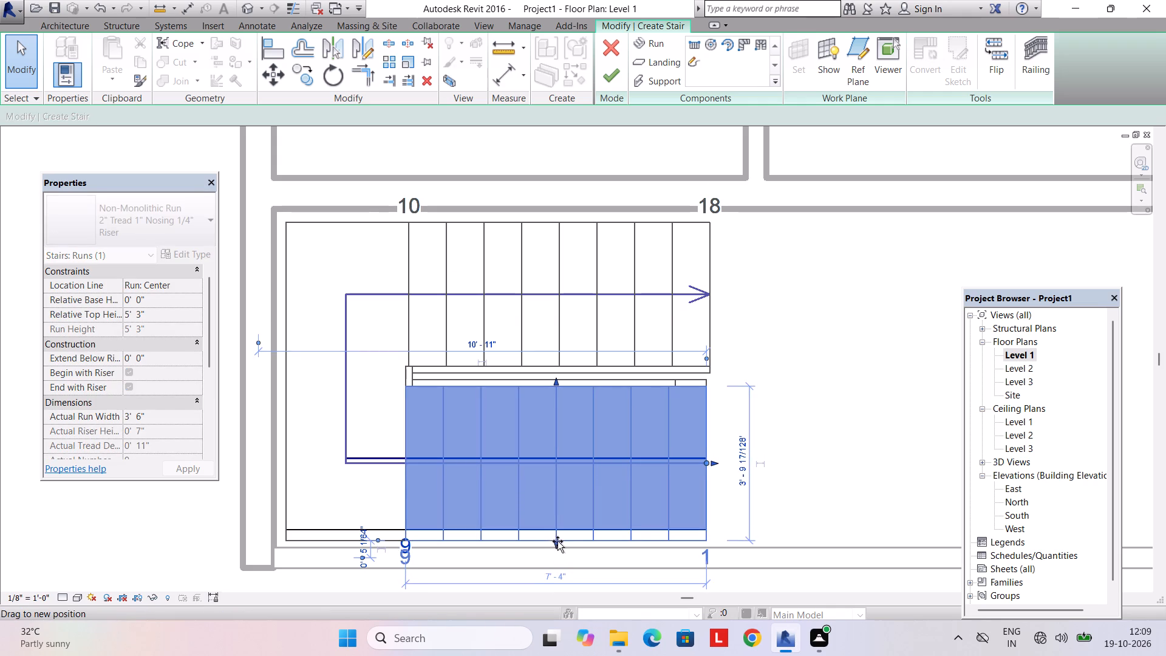
pyautogui.moveTo(557, 541); pyautogui.dragTo(557, 539)
# Stretch the north run's outer edge north to the adjacent wall's face, making the run 3'-10" wide.
pyautogui.moveTo(508, 379); pyautogui.dragTo(500, 457, button='middle')
pyautogui.scroll(3, 506, 329)
pyautogui.click(506, 285)
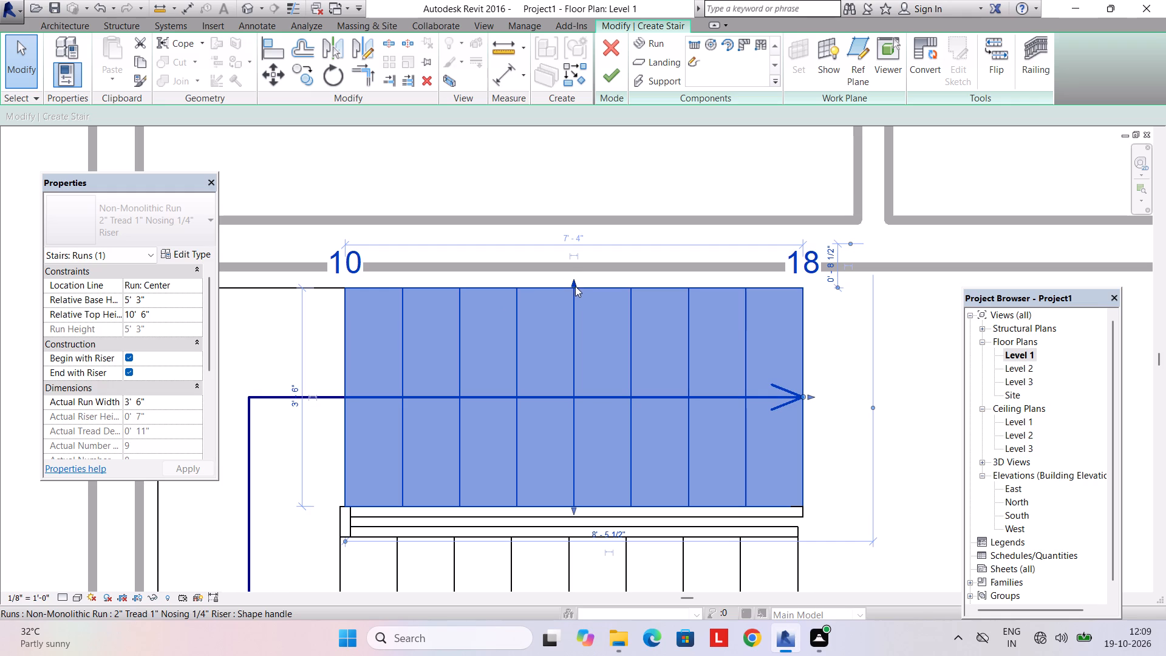
pyautogui.moveTo(573, 284); pyautogui.dragTo(574, 270)
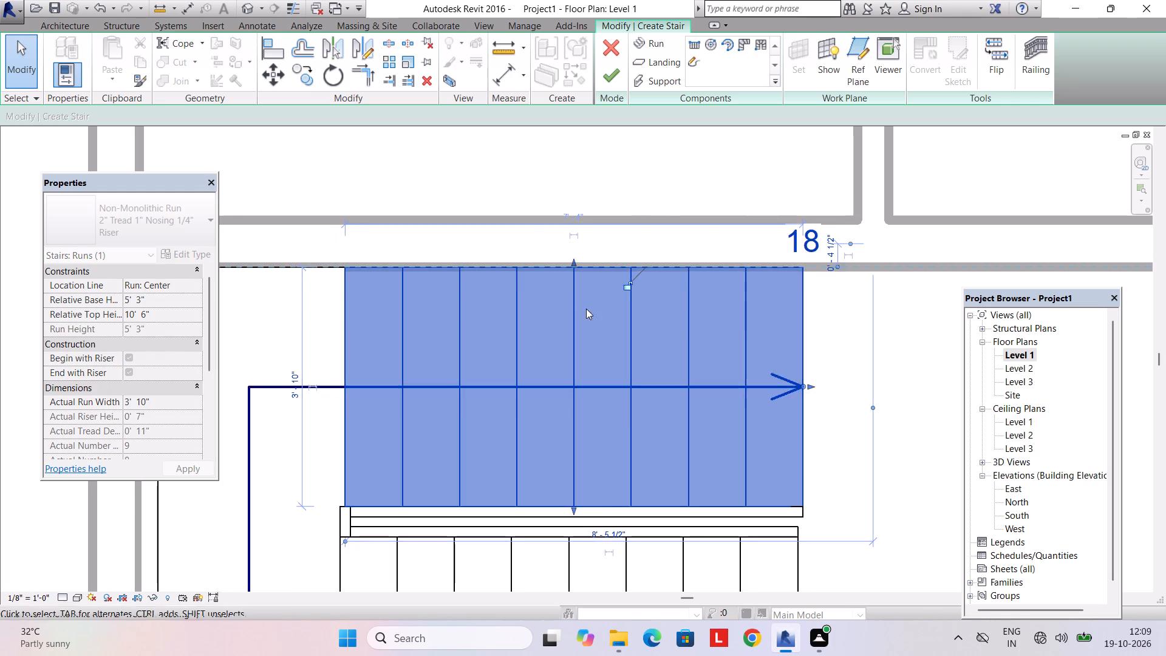
# Nudge the north run slightly west, by about 2".
pyautogui.scroll(-8, 590, 324)
pyautogui.moveTo(609, 408); pyautogui.dragTo(592, 347, button='middle')
pyautogui.scroll(-1, 580, 358)
pyautogui.scroll(3, 472, 347)
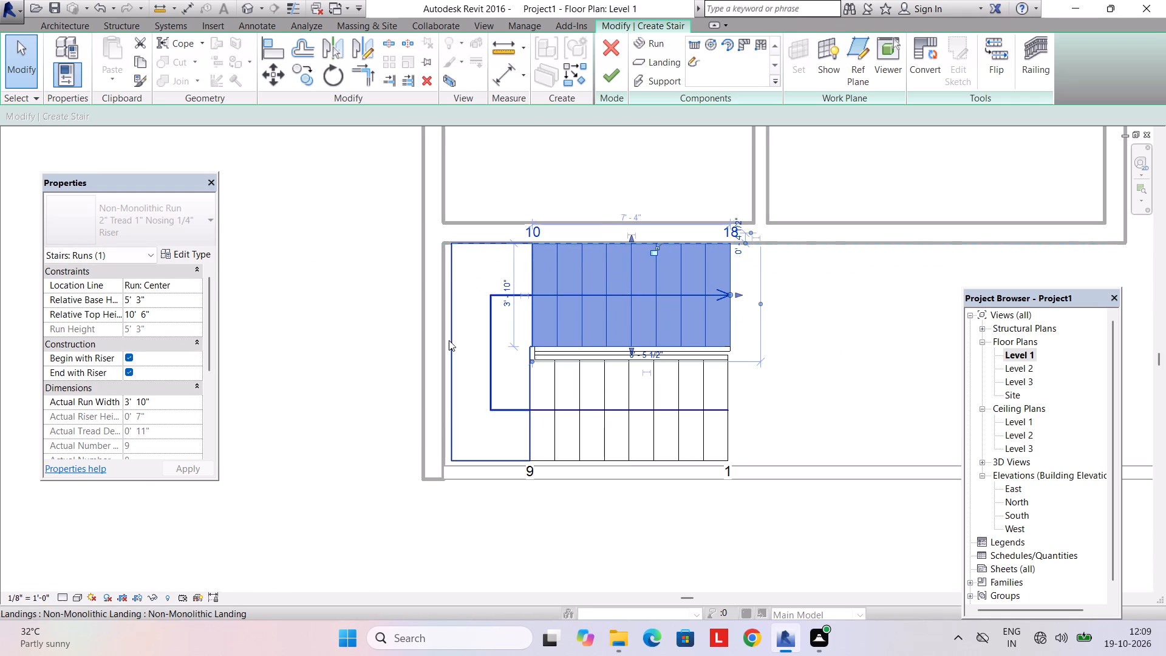
pyautogui.press('Left')
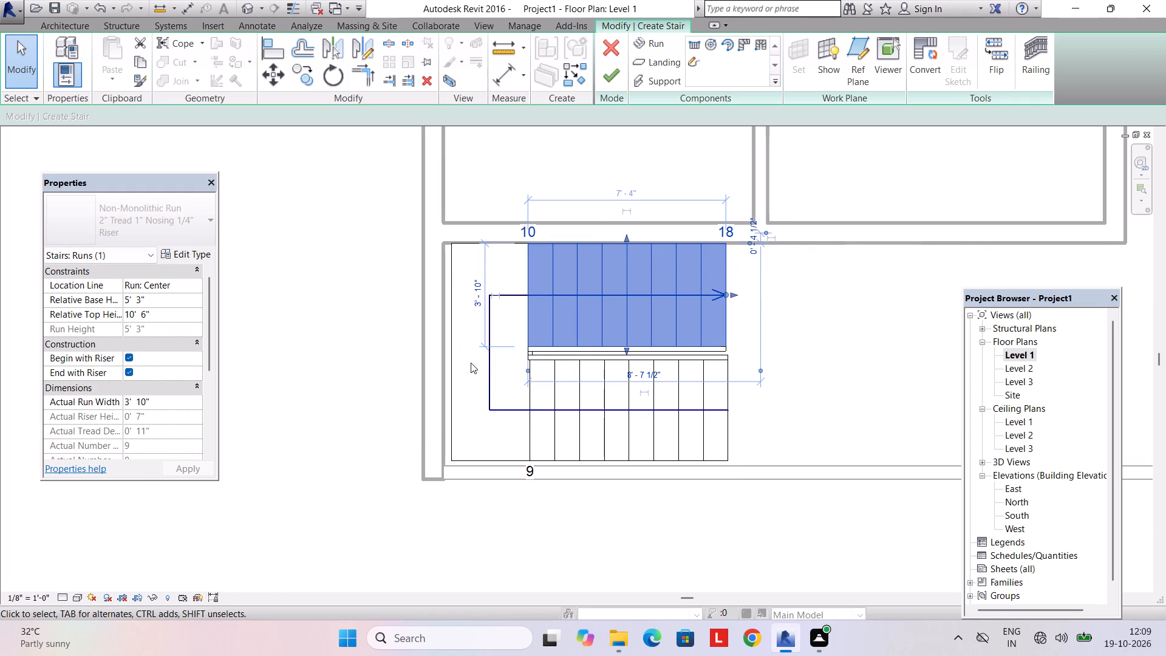
# Undo the north run's last nudge, and nudge the landing west, by about 3", against the west wall's inner face.
pyautogui.hotkey('ctrl', 'z')
pyautogui.press('Escape')
pyautogui.press('Escape')
pyautogui.click(448, 343)
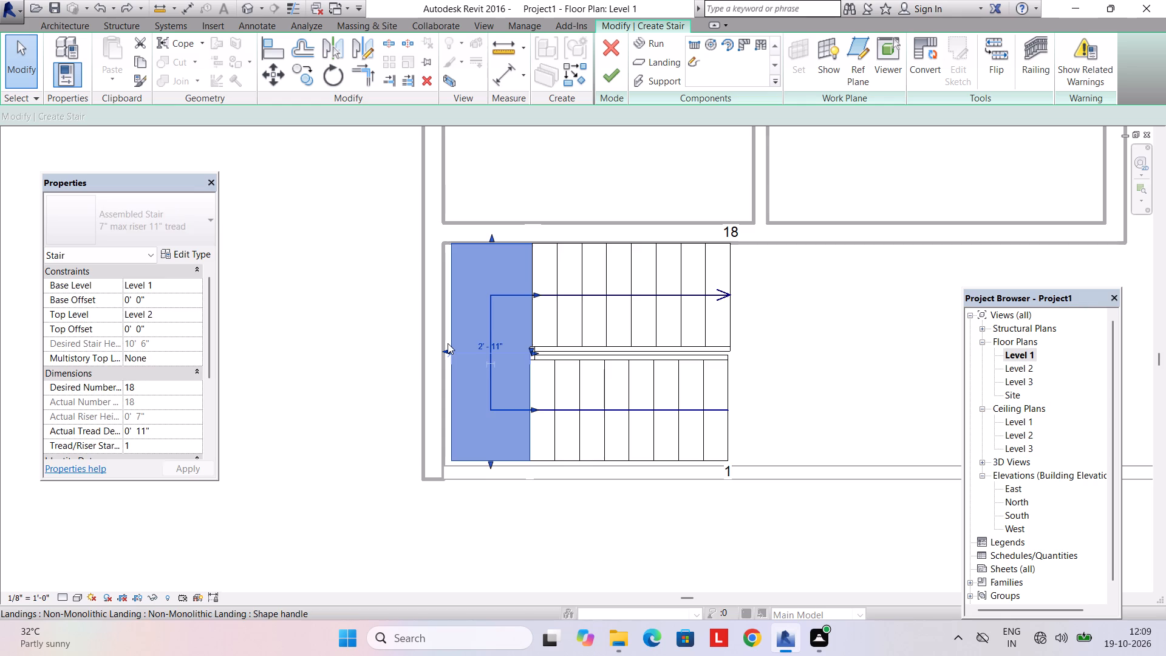
pyautogui.scroll(4, 448, 344)
pyautogui.press('Left')
pyautogui.press('Left')
pyautogui.press('Left')
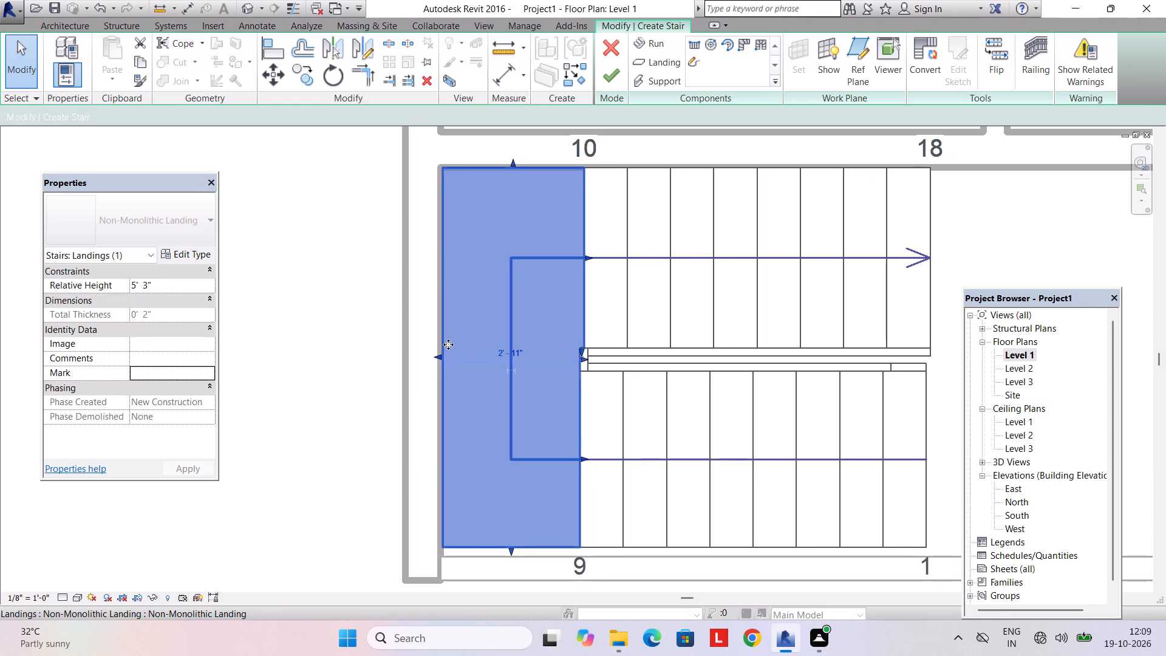
# Stretch the south run's outer edge to the south wall's face, about 3'-11" wide, and finish the stair.
pyautogui.click(724, 546)
pyautogui.moveTo(751, 549); pyautogui.dragTo(751, 558)
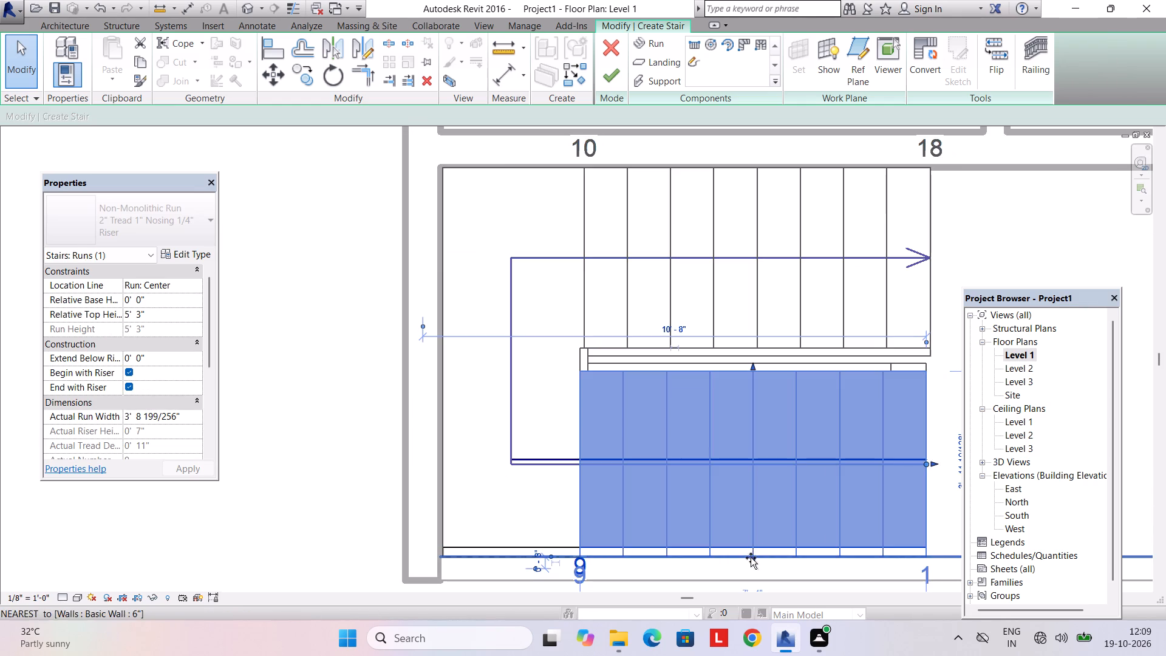
pyautogui.moveTo(751, 558); pyautogui.dragTo(751, 558)
pyautogui.press('Escape')
pyautogui.click(610, 73)
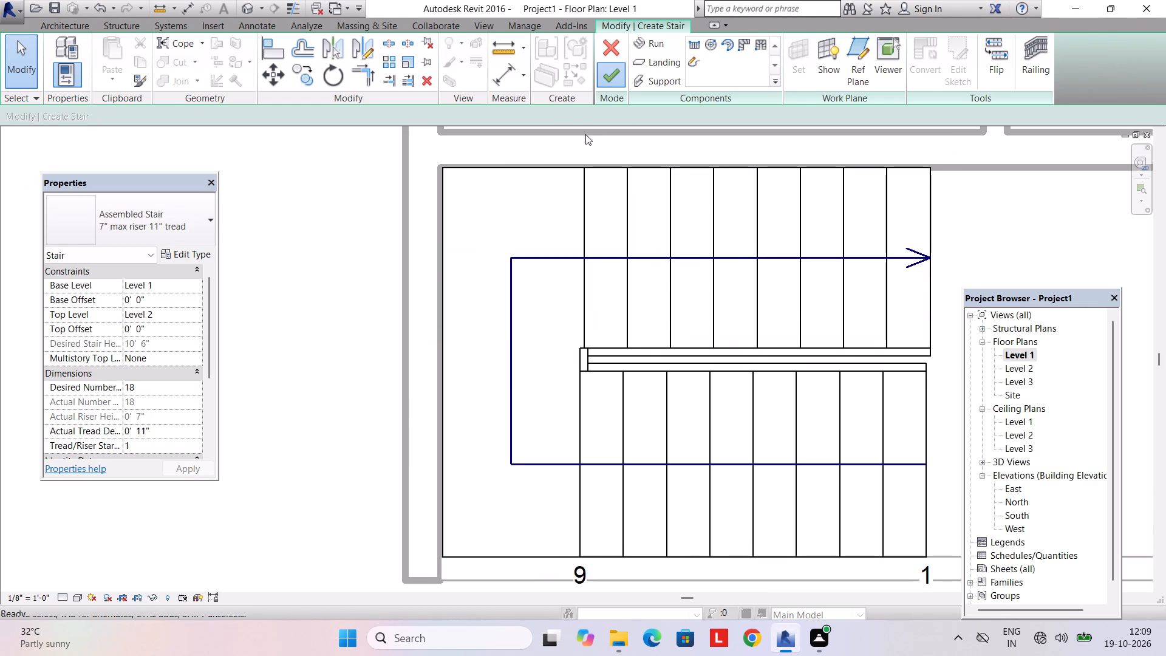
pyautogui.press('Escape')
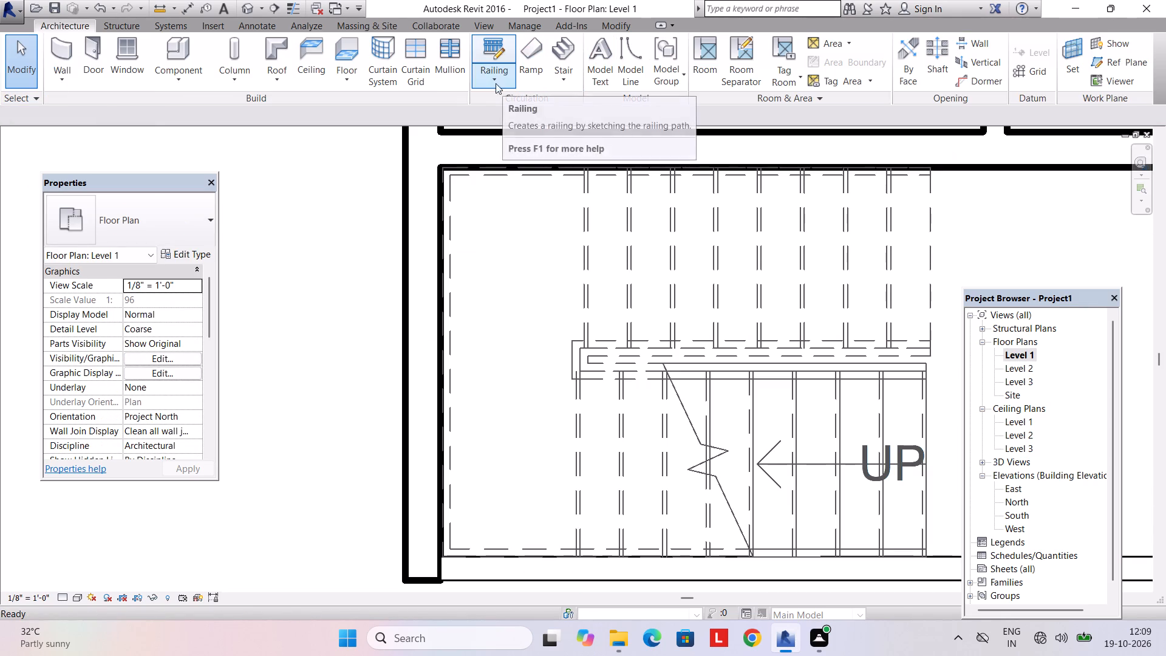
# Delete the stair's outer railing along the walls in the 3D view.
pyautogui.click(497, 22)
pyautogui.click(423, 50)
pyautogui.keyDown('shift'); pyautogui.moveTo(561, 296); pyautogui.dragTo(530, 361, button='middle'); pyautogui.keyUp('shift')
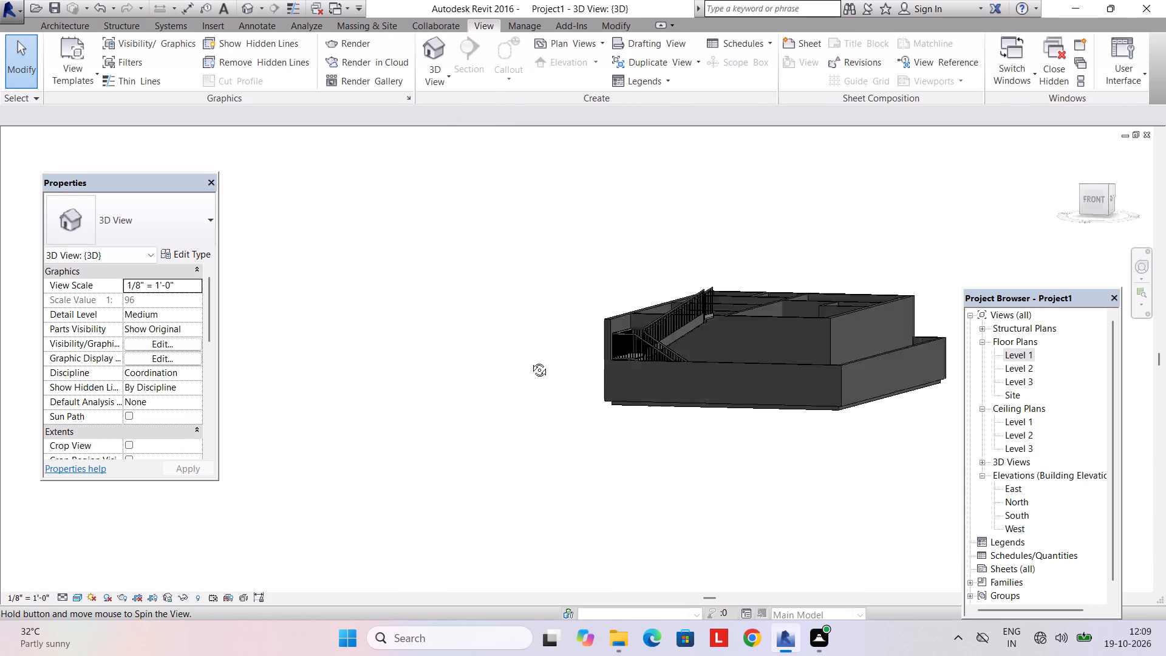
pyautogui.keyDown('shift'); pyautogui.moveTo(530, 361); pyautogui.dragTo(515, 508, button='middle'); pyautogui.keyUp('shift')
pyautogui.moveTo(535, 369); pyautogui.dragTo(526, 434, button='middle')
pyautogui.keyDown('shift'); pyautogui.moveTo(609, 407); pyautogui.dragTo(463, 426, button='middle'); pyautogui.keyUp('shift')
pyautogui.scroll(5, 835, 292)
pyautogui.moveTo(771, 273); pyautogui.dragTo(718, 428, button='middle')
pyautogui.scroll(6, 572, 317)
pyautogui.click(655, 279)
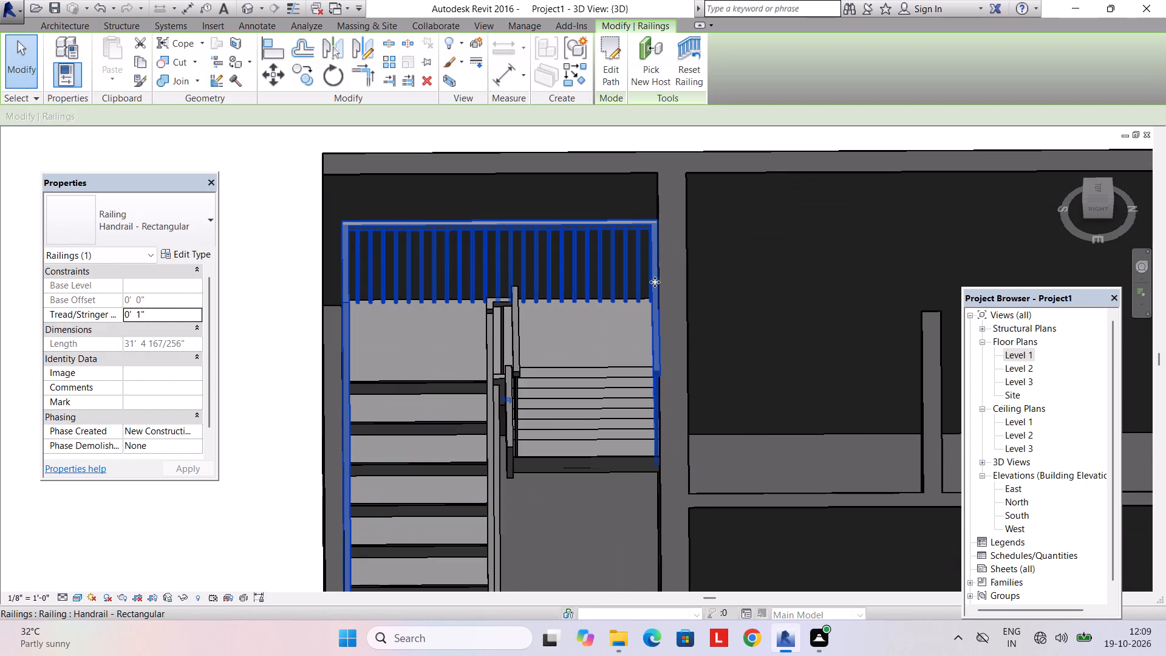
pyautogui.press('Delete')
# Examine the stair's fit against the surrounding walls and its remaining inner railing from several sides in 3D.
pyautogui.scroll(-3, 573, 398)
pyautogui.moveTo(567, 412); pyautogui.dragTo(565, 343, button='middle')
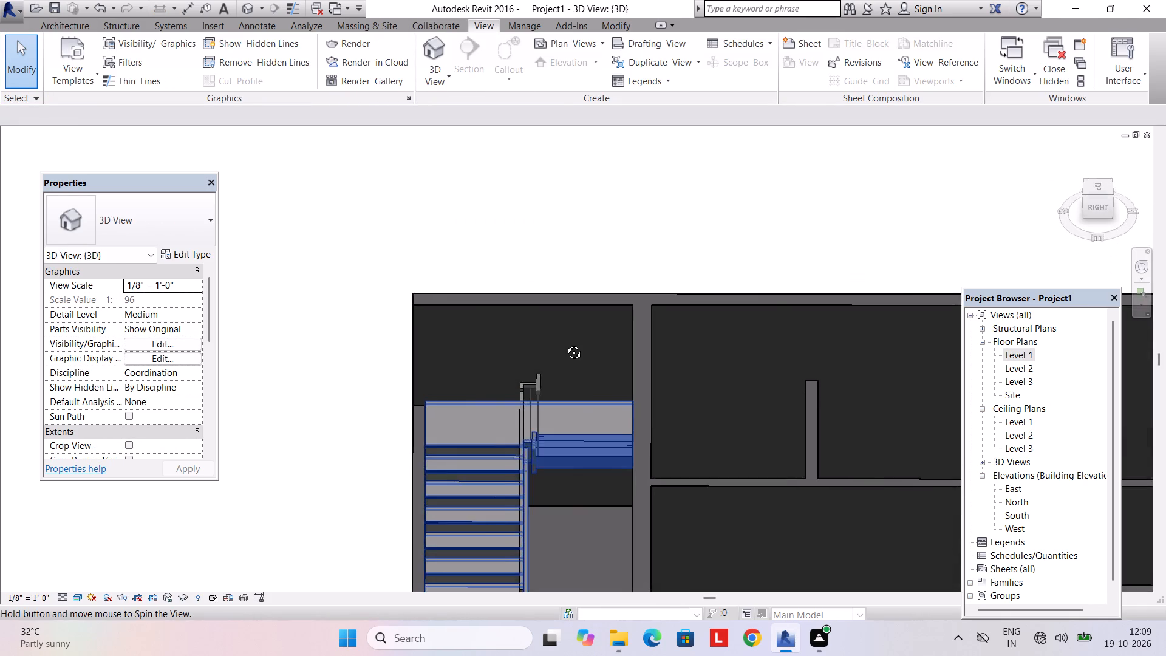
pyautogui.moveTo(565, 343); pyautogui.dragTo(501, 352, button='middle')
pyautogui.scroll(-3, 690, 383)
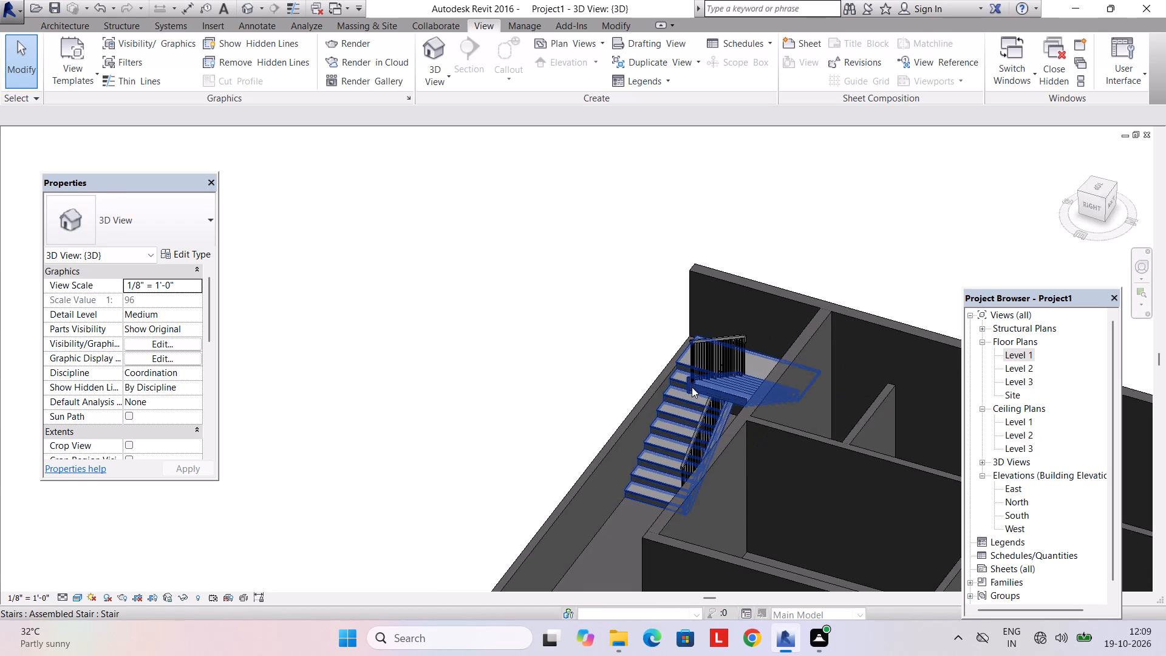
pyautogui.moveTo(692, 389); pyautogui.dragTo(704, 378, button='middle')
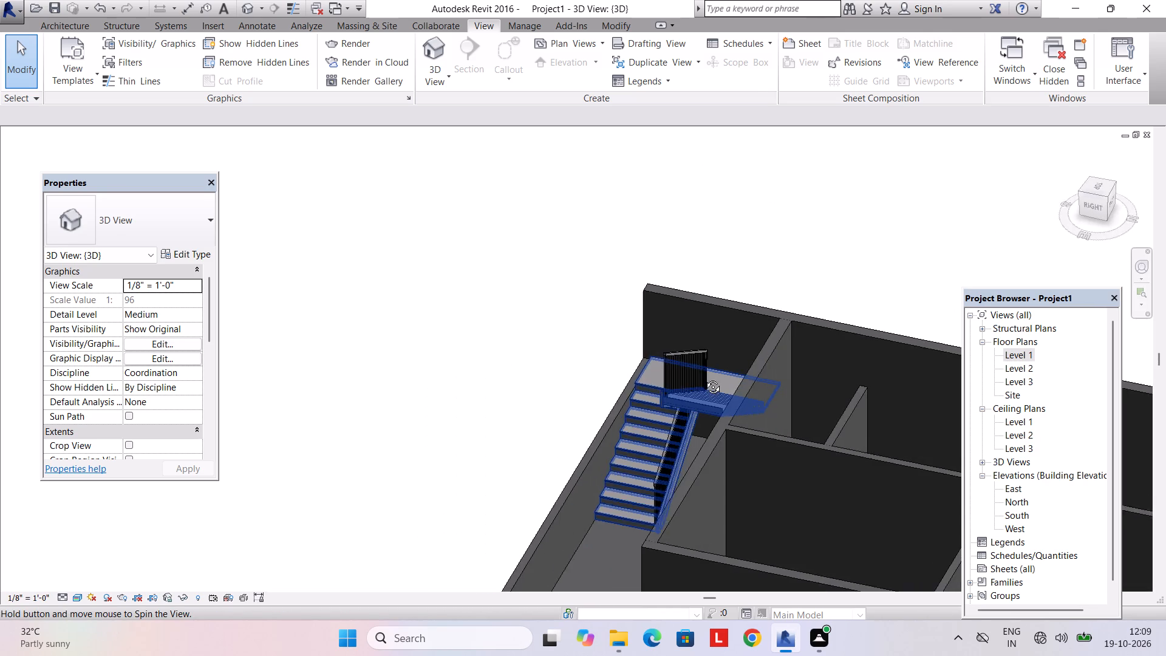
pyautogui.moveTo(704, 378); pyautogui.dragTo(924, 382, button='middle')
pyautogui.scroll(-1, 720, 420)
pyautogui.moveTo(714, 410); pyautogui.dragTo(697, 276, button='middle')
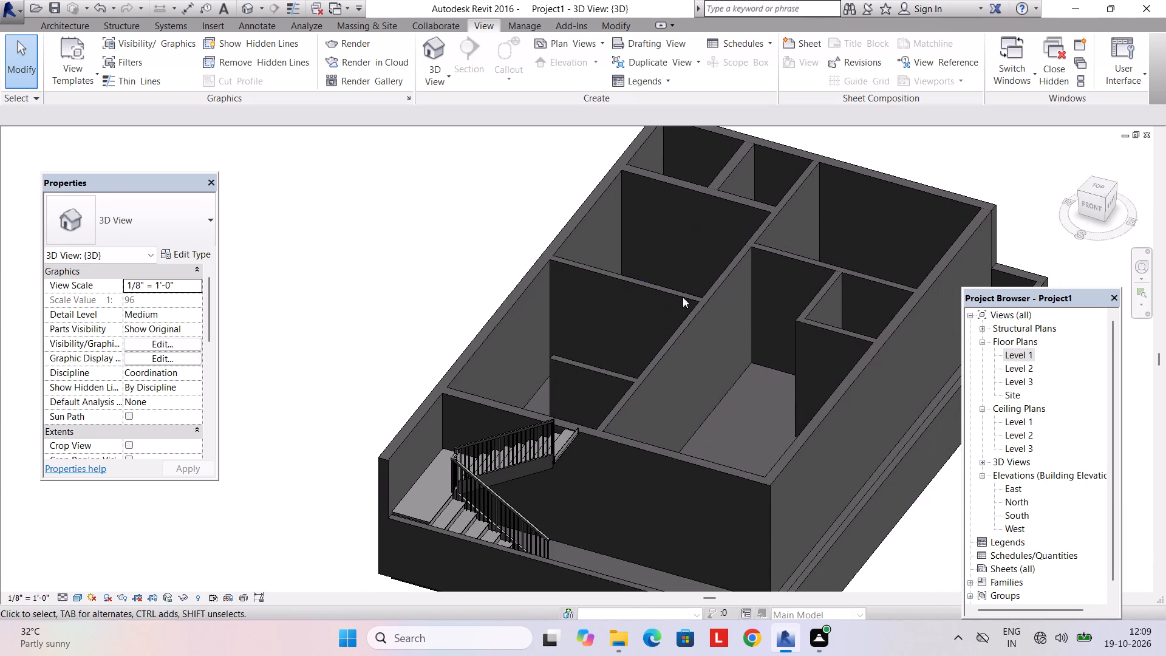
pyautogui.moveTo(622, 369); pyautogui.dragTo(647, 307, button='middle')
pyautogui.keyDown('shift'); pyautogui.moveTo(620, 363); pyautogui.dragTo(678, 341, button='middle'); pyautogui.keyUp('shift')
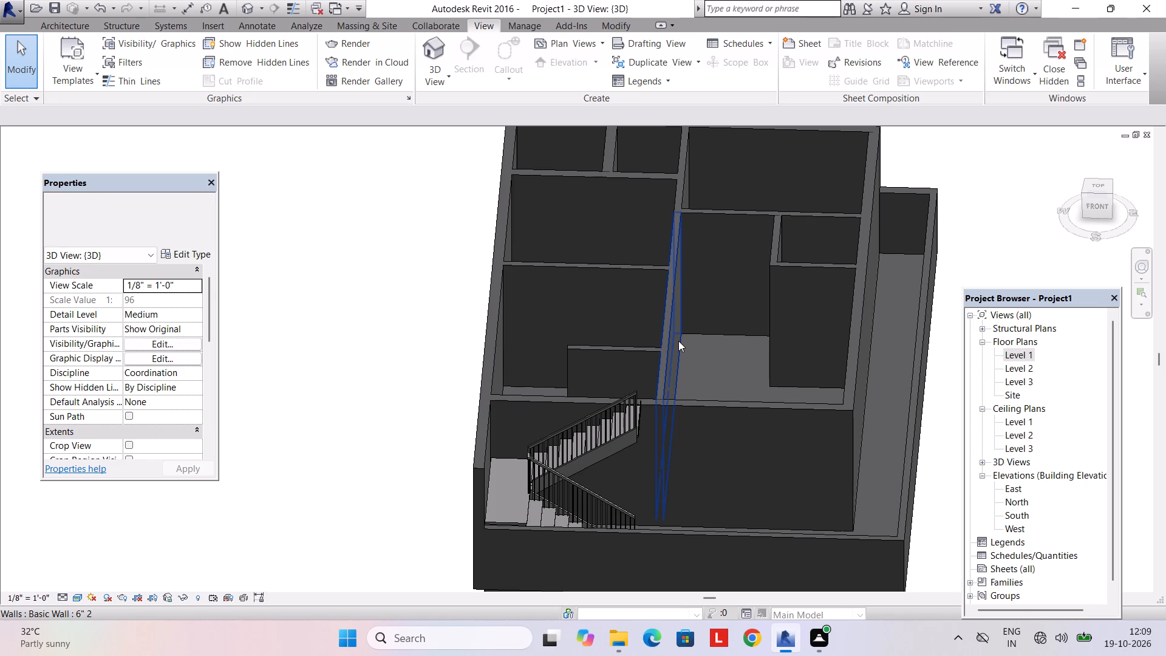
# Reopen the stair for editing in the Level 1 floor plan.
pyautogui.doubleClick(1020, 362)
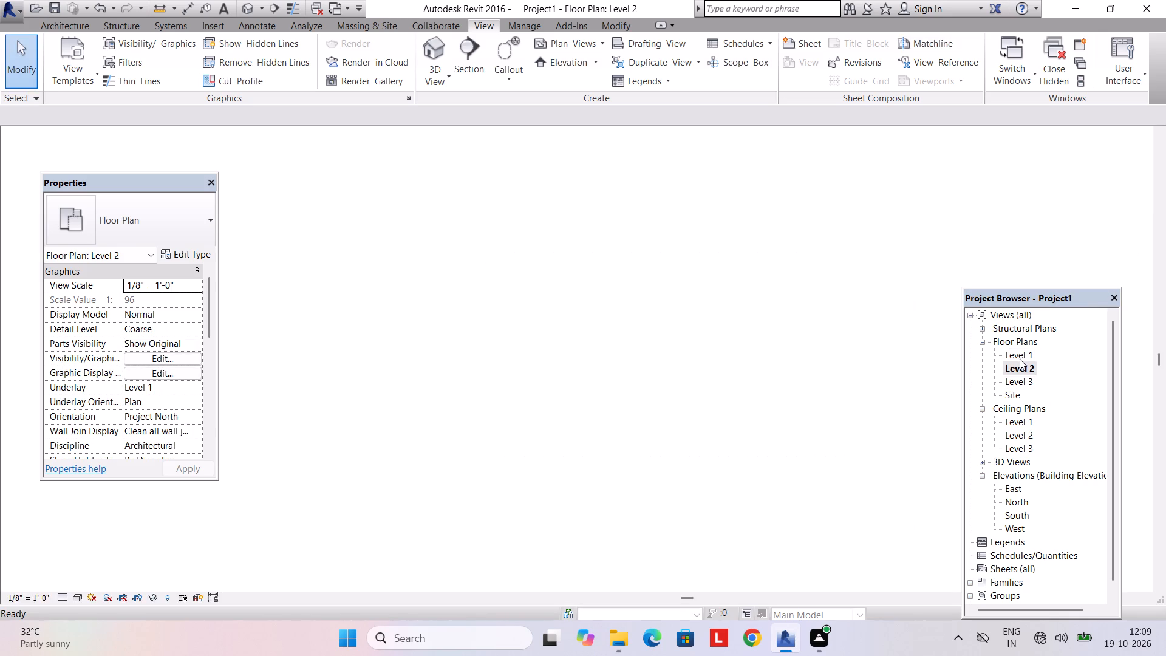
pyautogui.doubleClick(1020, 358)
pyautogui.scroll(-8, 826, 375)
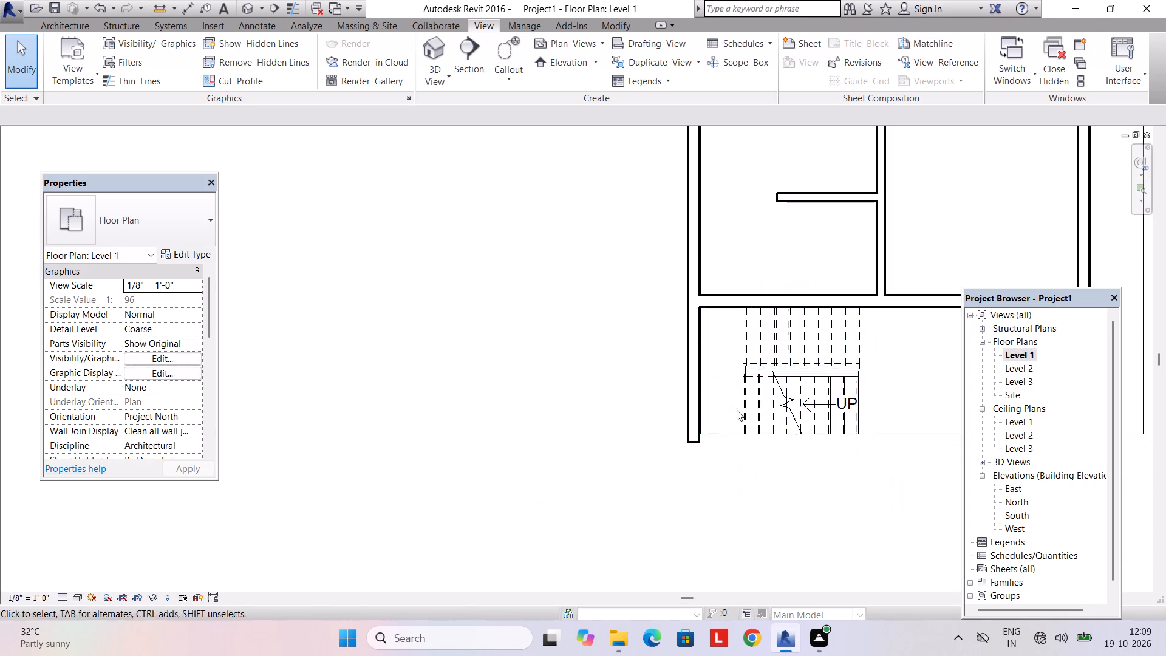
pyautogui.moveTo(734, 407); pyautogui.dragTo(647, 422, button='middle')
pyautogui.scroll(2, 674, 440)
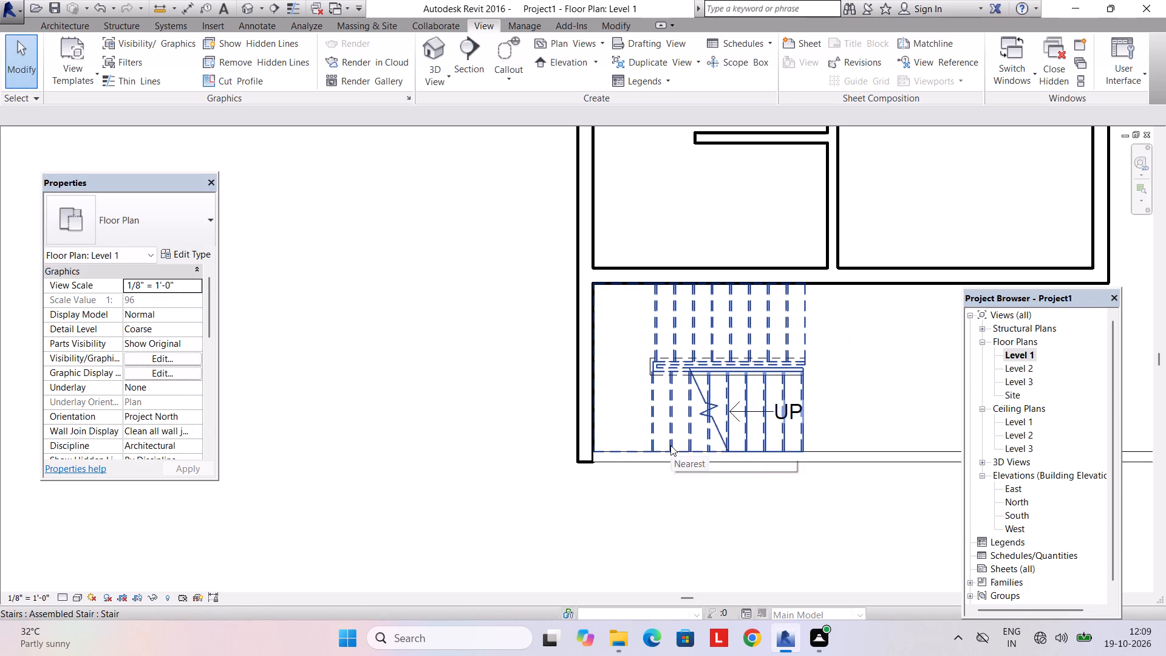
pyautogui.click(670, 447)
pyautogui.scroll(6, 693, 451)
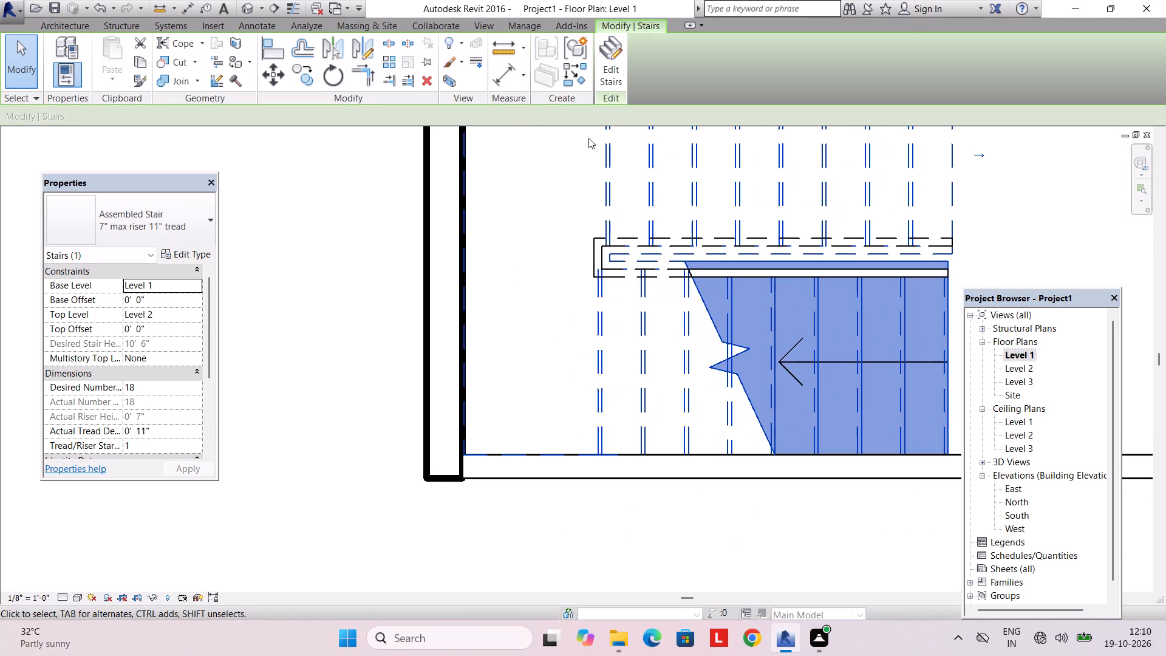
pyautogui.click(605, 71)
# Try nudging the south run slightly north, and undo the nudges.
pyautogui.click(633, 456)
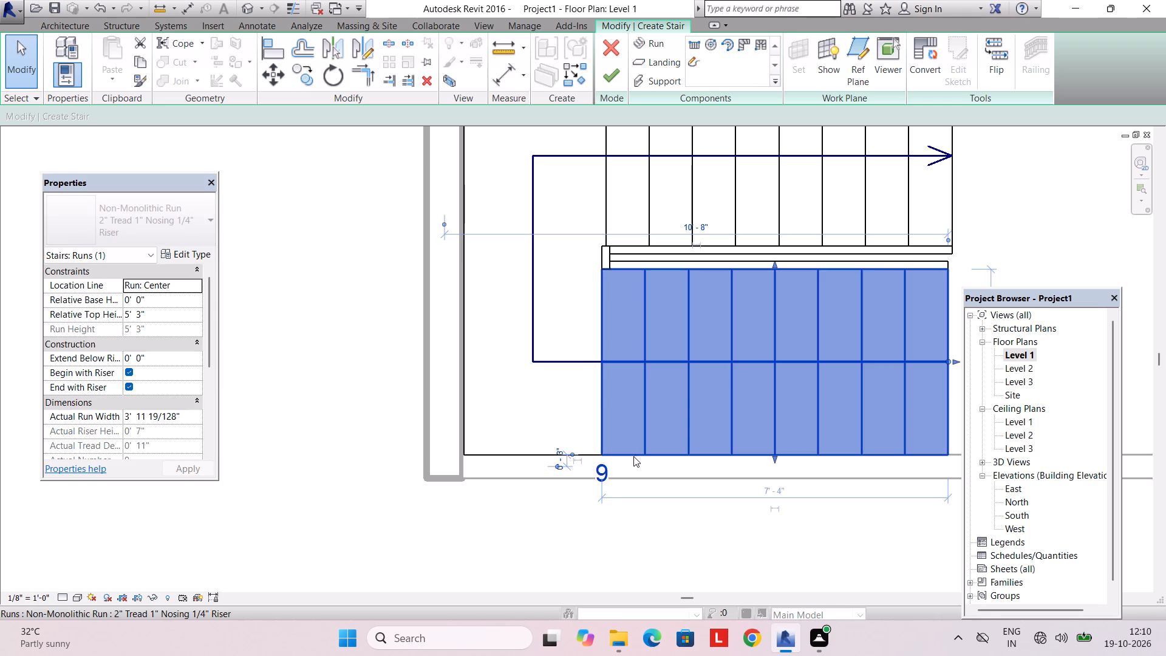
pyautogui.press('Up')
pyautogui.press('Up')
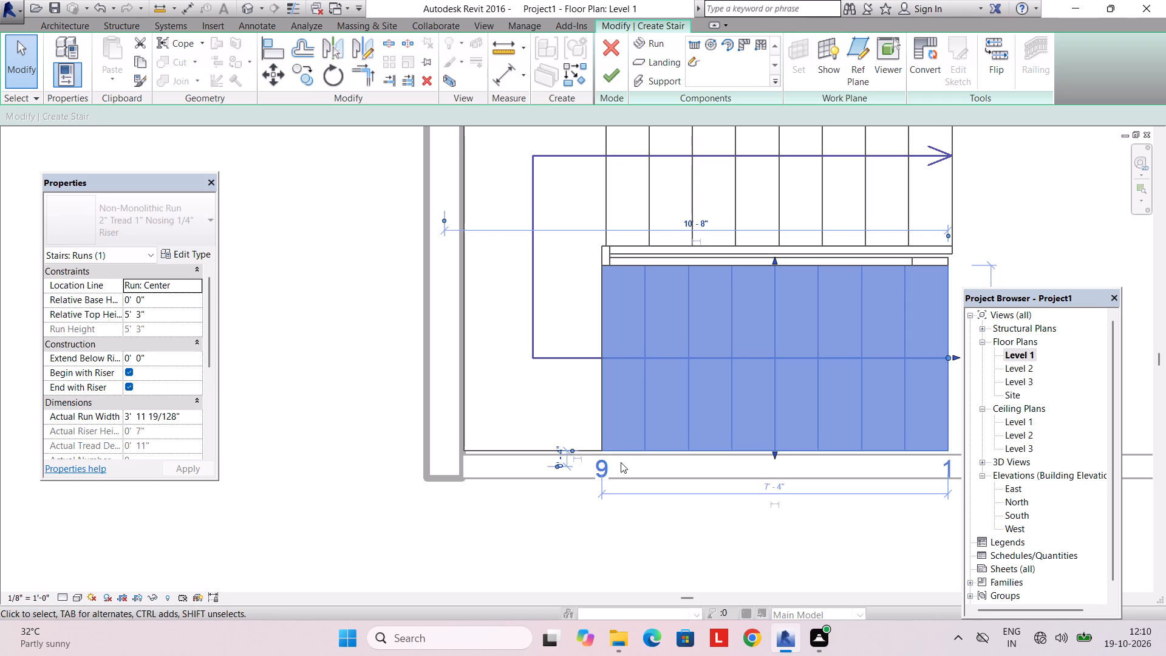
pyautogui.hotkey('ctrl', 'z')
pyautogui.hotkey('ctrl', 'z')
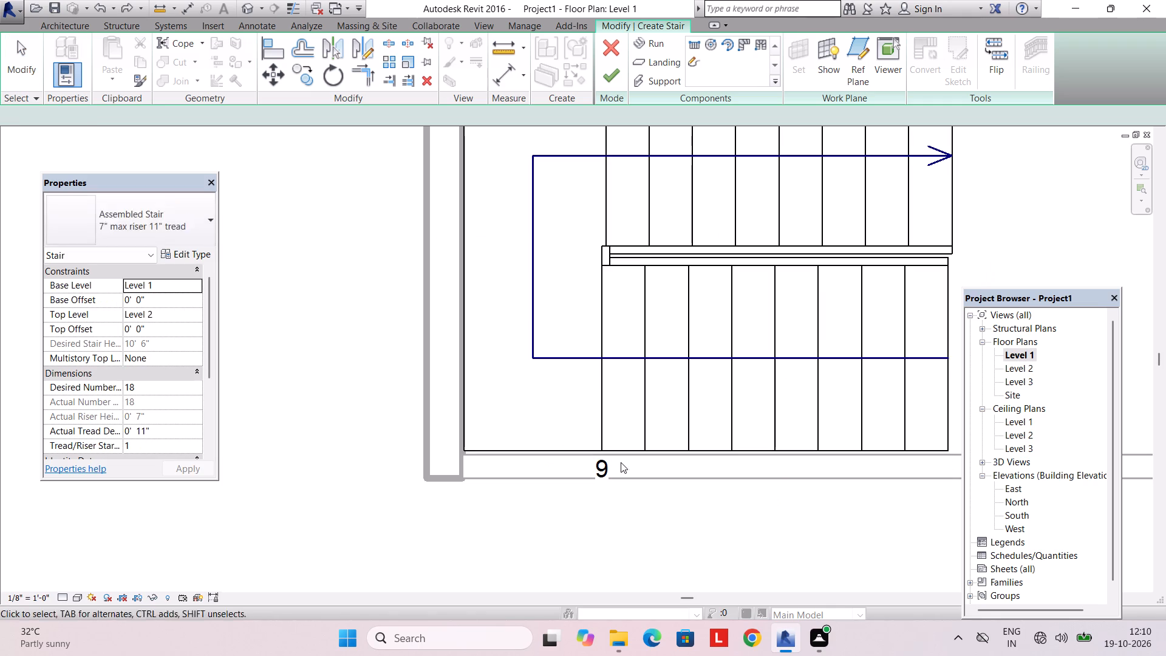
# Add a stair support along the landing's south edge.
pyautogui.click(660, 77)
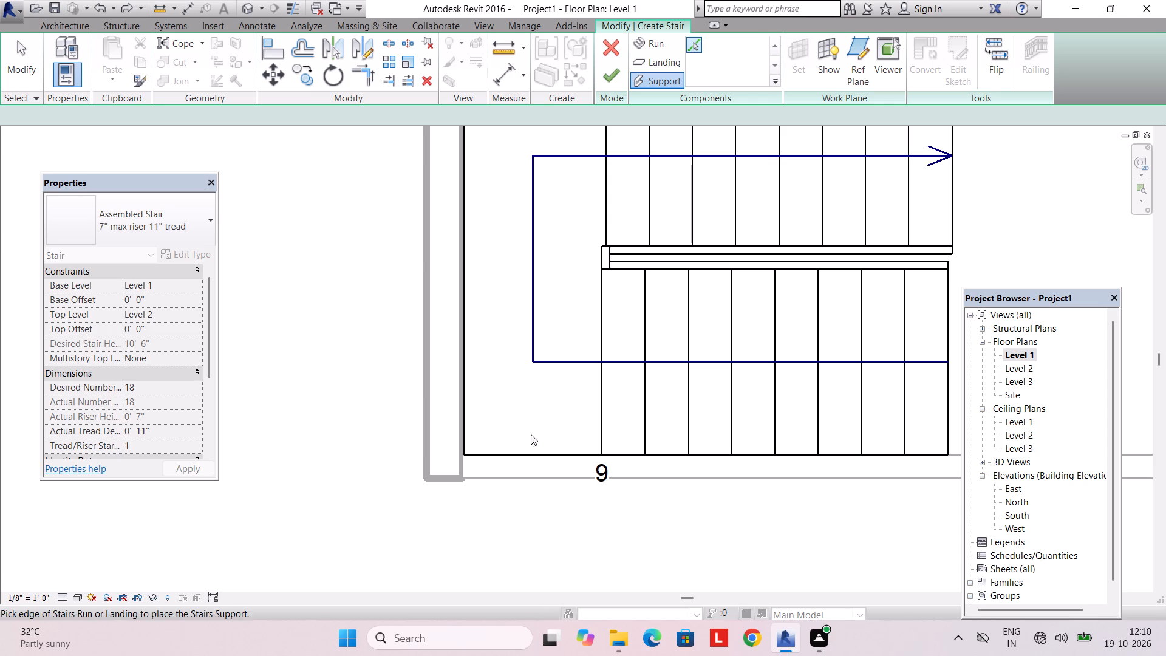
pyautogui.click(475, 457)
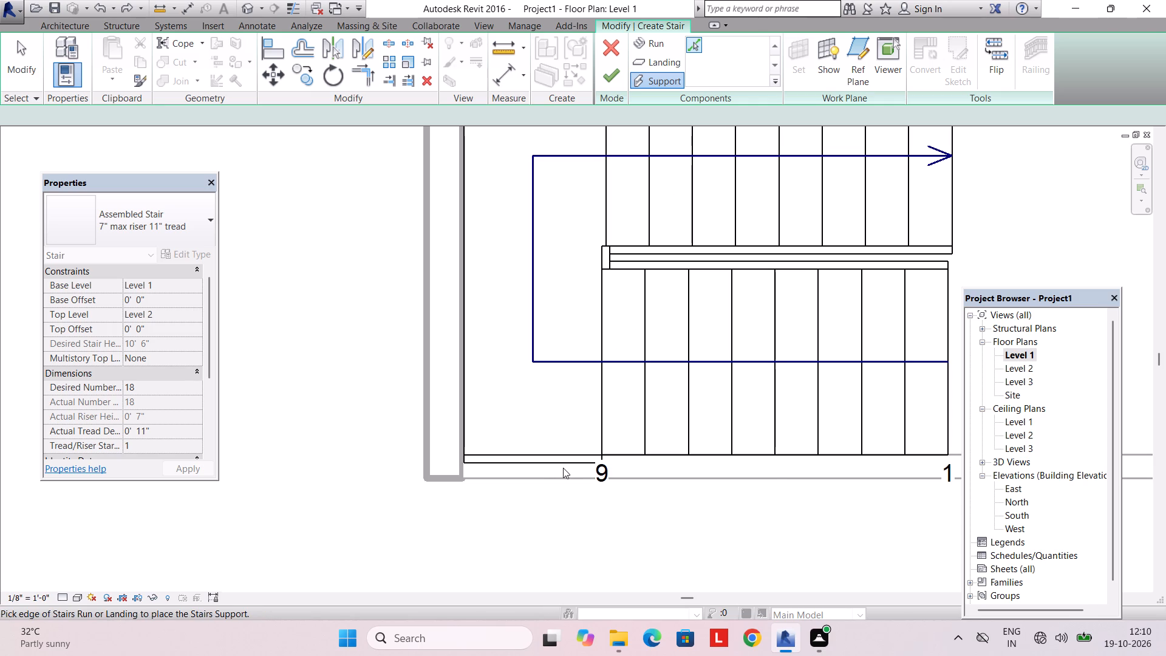
pyautogui.press('space')
pyautogui.press('Escape')
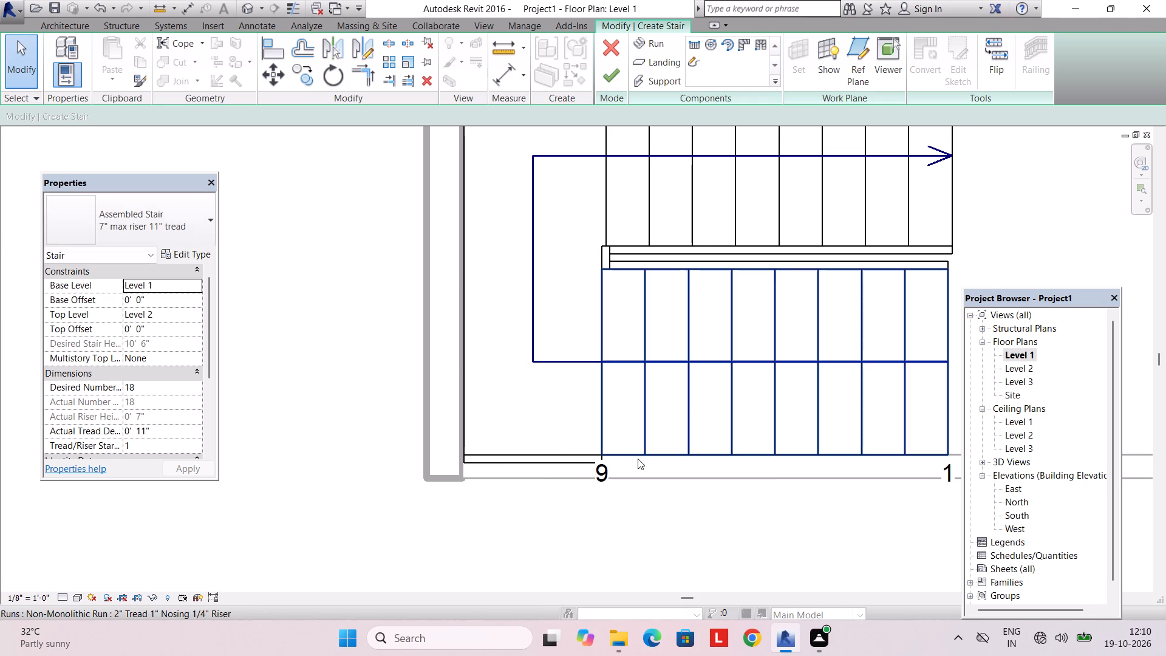
# Nudge the south run north by about 2", bringing the landing's new support onto the south wall's face line.
pyautogui.click(638, 459)
pyautogui.press('Up')
pyautogui.press('Up')
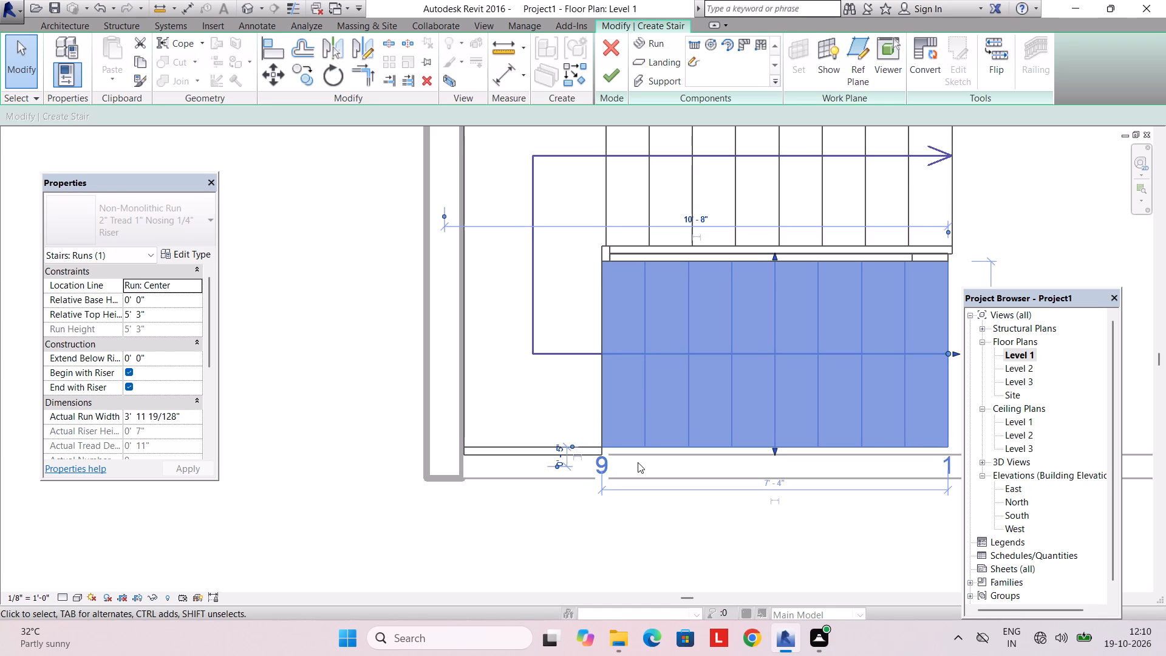
# Set the south run's width to 3.5'.
pyautogui.moveTo(664, 391); pyautogui.dragTo(395, 497, button='middle')
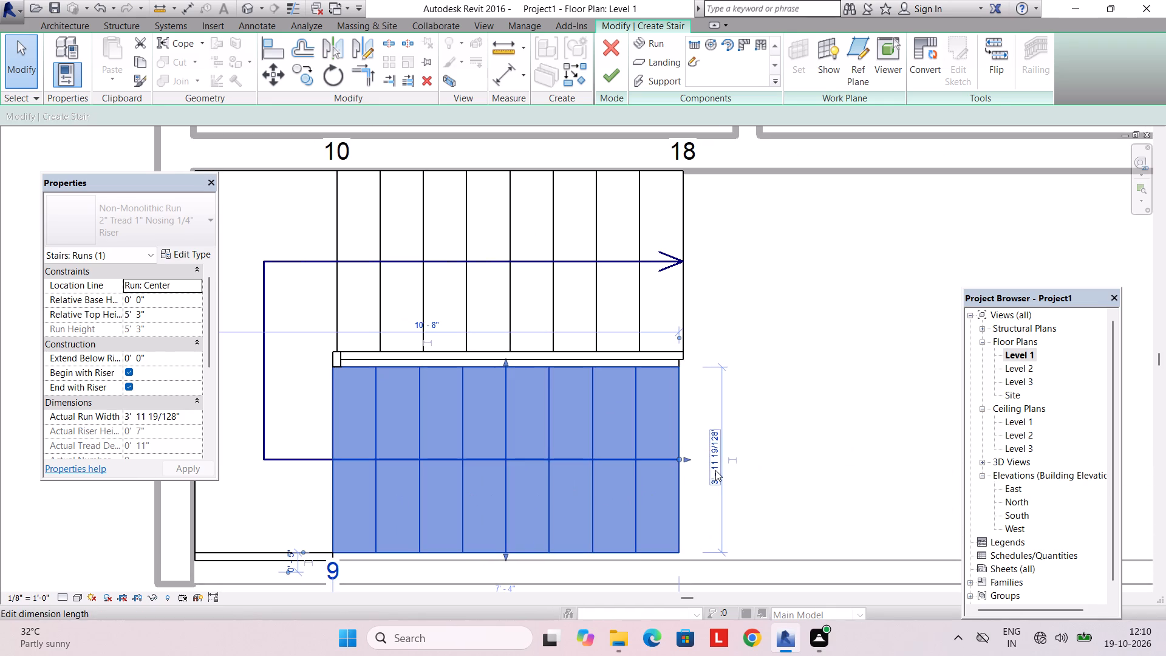
pyautogui.click(715, 470)
pyautogui.write("3.5'")
pyautogui.press('Return')
# Set the north run's width to 3.5'.
pyautogui.click(612, 262)
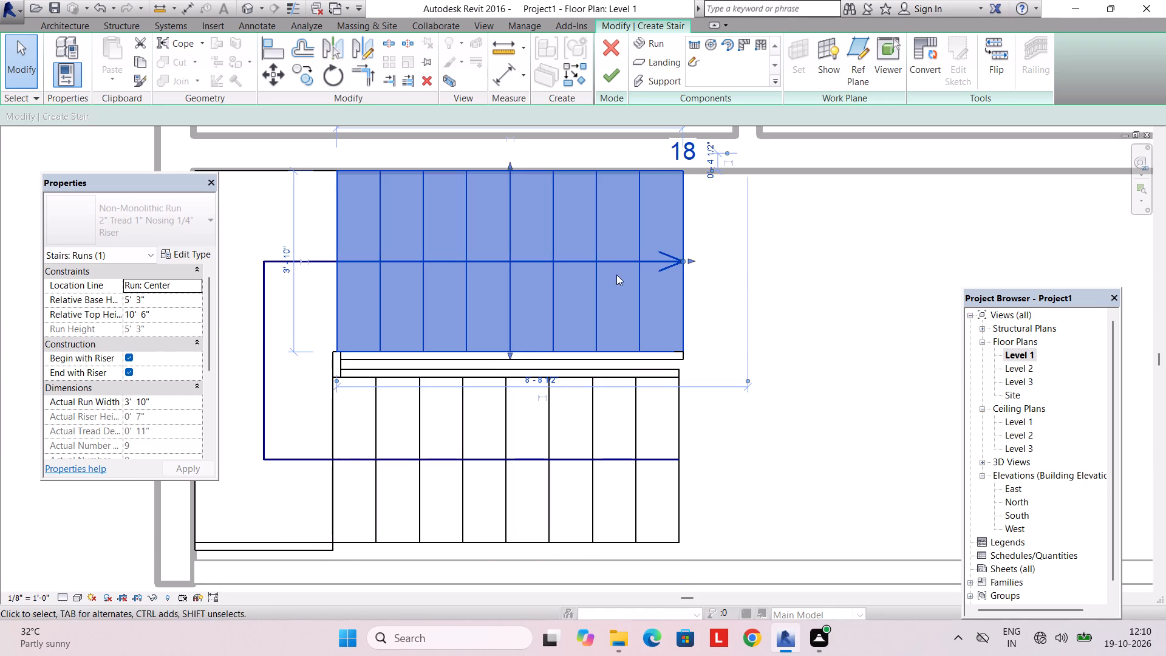
pyautogui.click(281, 272)
pyautogui.write("3.5'")
pyautogui.press('Return')
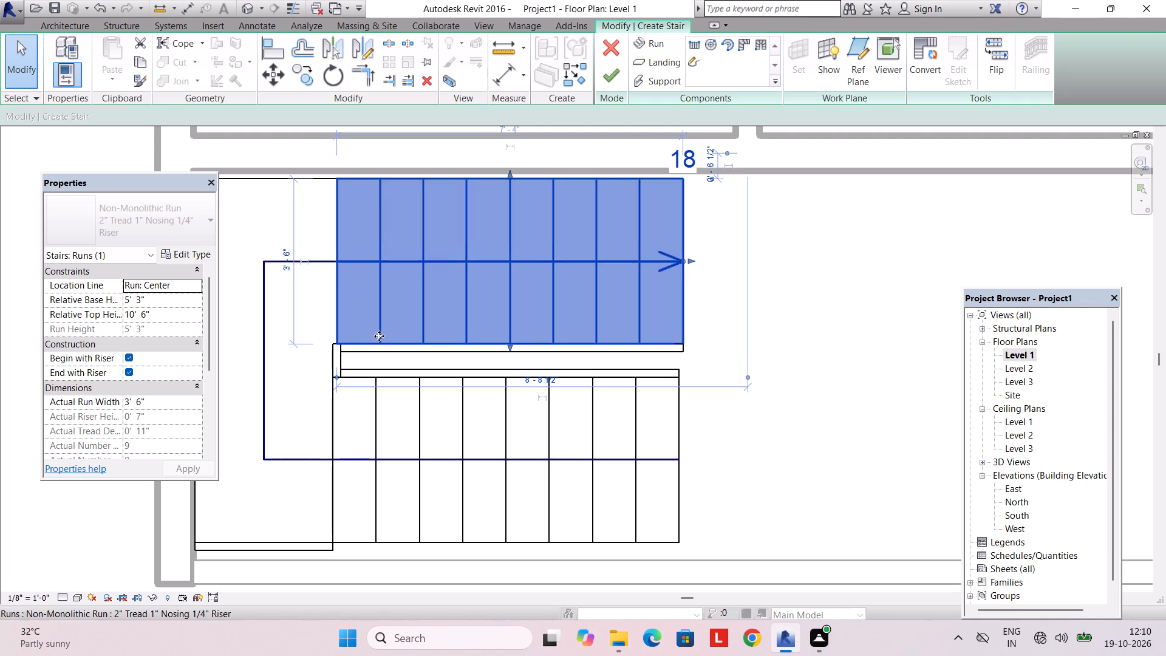
# Stretch the south run's outer edge south toward the perimeter wall and pull it back slightly, making the run about 3'-8 1/2" wide.
pyautogui.scroll(1, 508, 394)
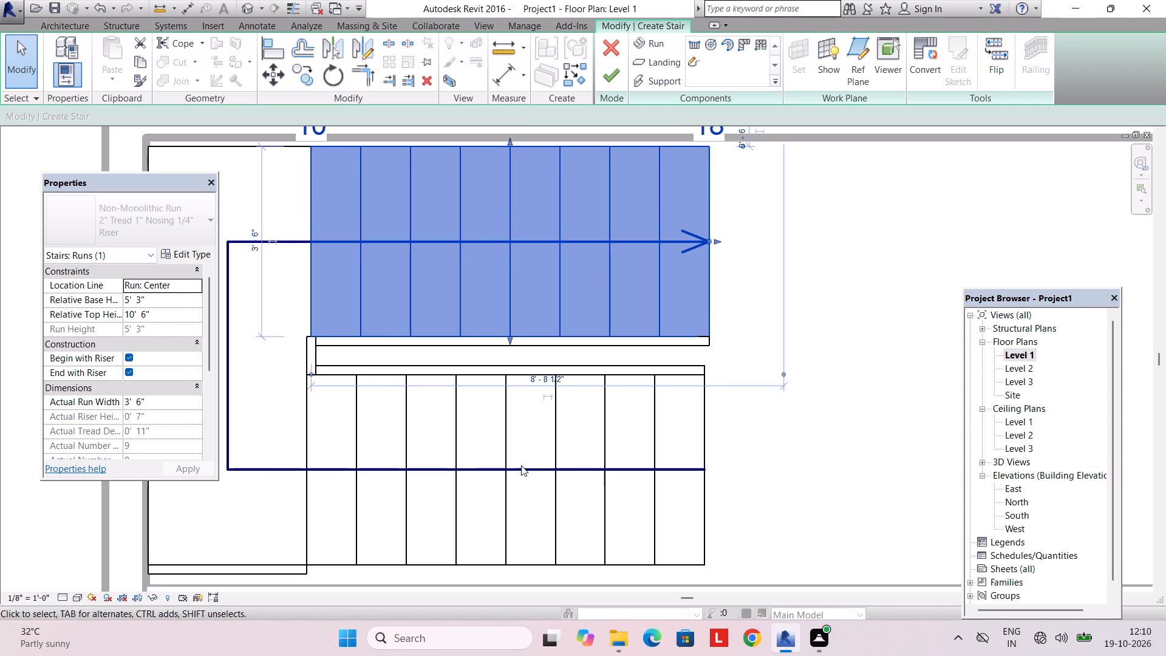
pyautogui.click(481, 559)
pyautogui.moveTo(505, 568); pyautogui.dragTo(505, 579)
pyautogui.scroll(-2, 466, 543)
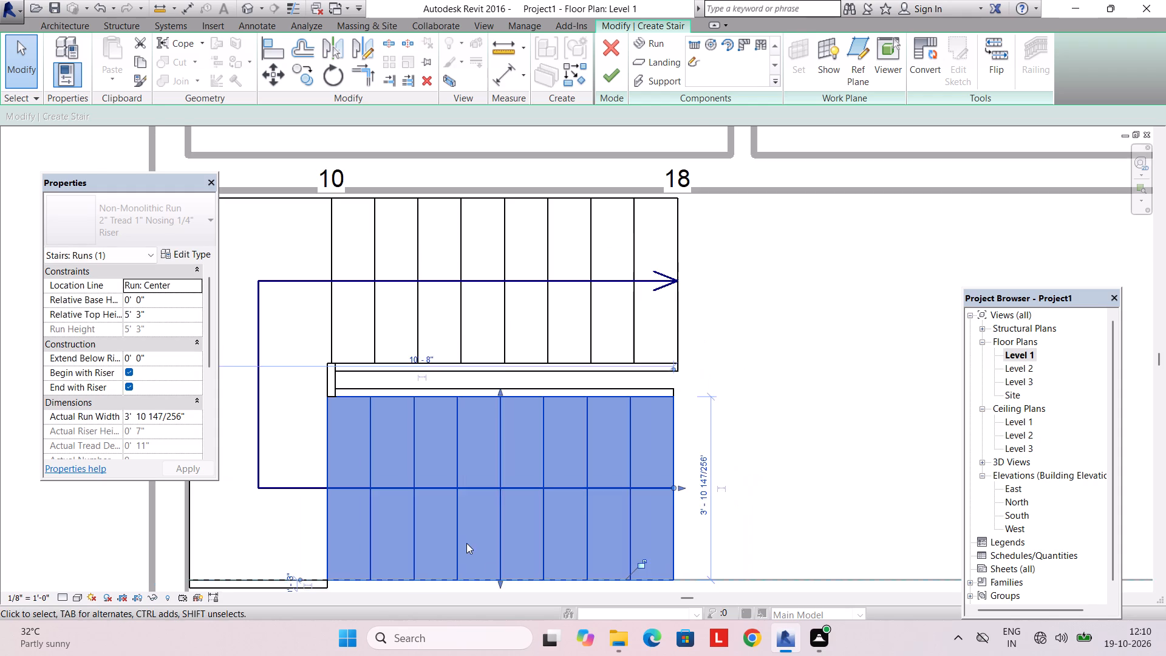
pyautogui.scroll(2, 496, 578)
pyautogui.moveTo(495, 577); pyautogui.dragTo(497, 559)
# Stretch the north run's outer edge to the adjacent wall's face, making it 3'-8" wide, and finish the stair.
pyautogui.moveTo(497, 218); pyautogui.dragTo(496, 273, button='middle')
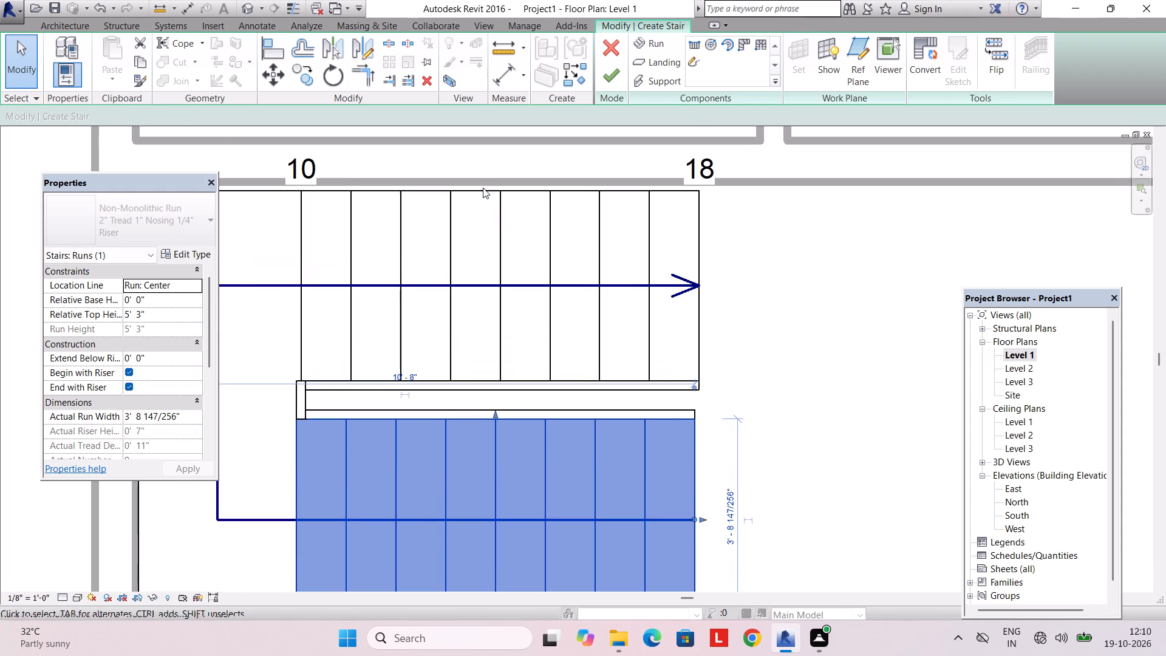
pyautogui.click(480, 197)
pyautogui.click(499, 188)
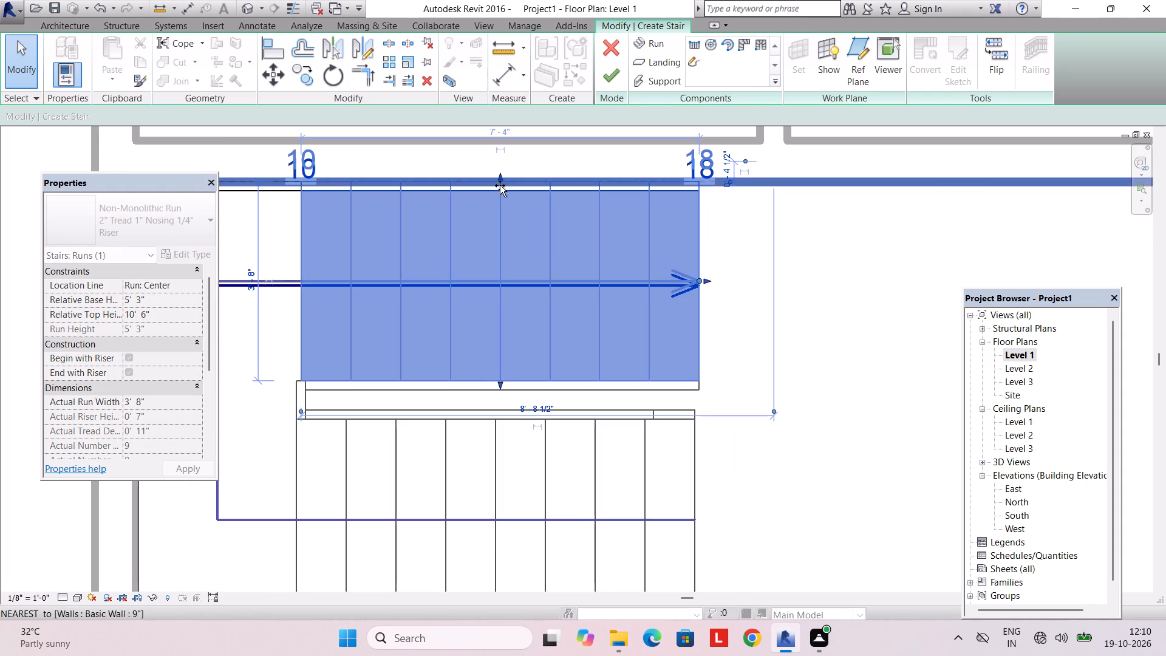
pyautogui.press('Escape')
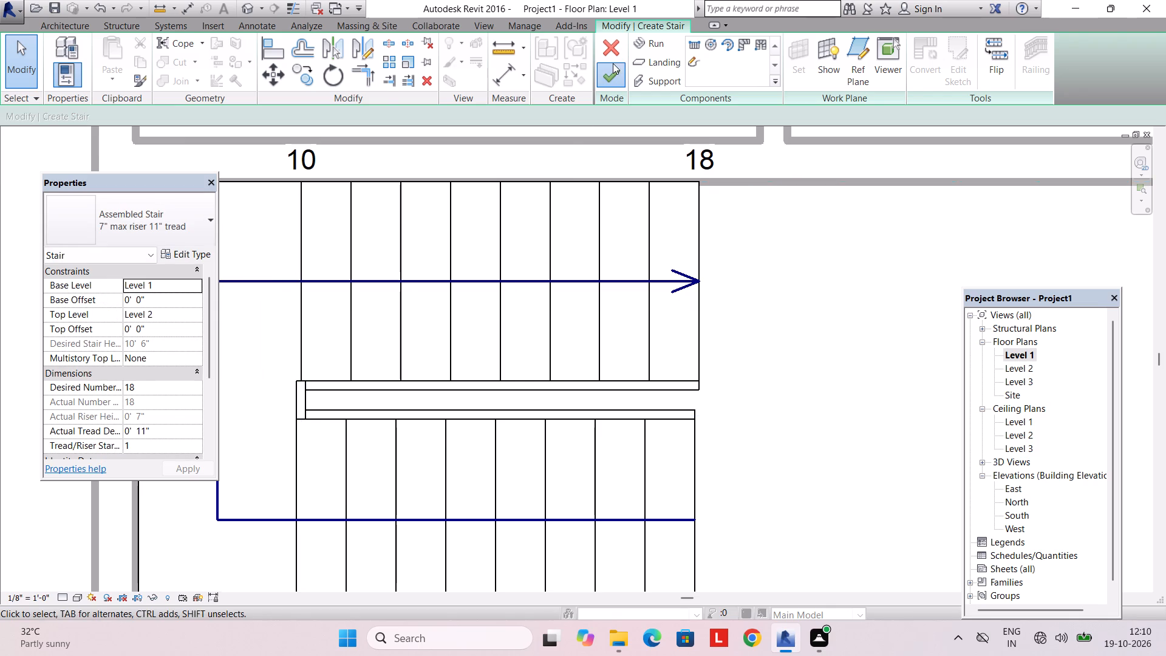
pyautogui.click(613, 63)
# Examine the edited stair in 3D, checking the landing's support and how both runs meet the walls.
pyautogui.click(440, 51)
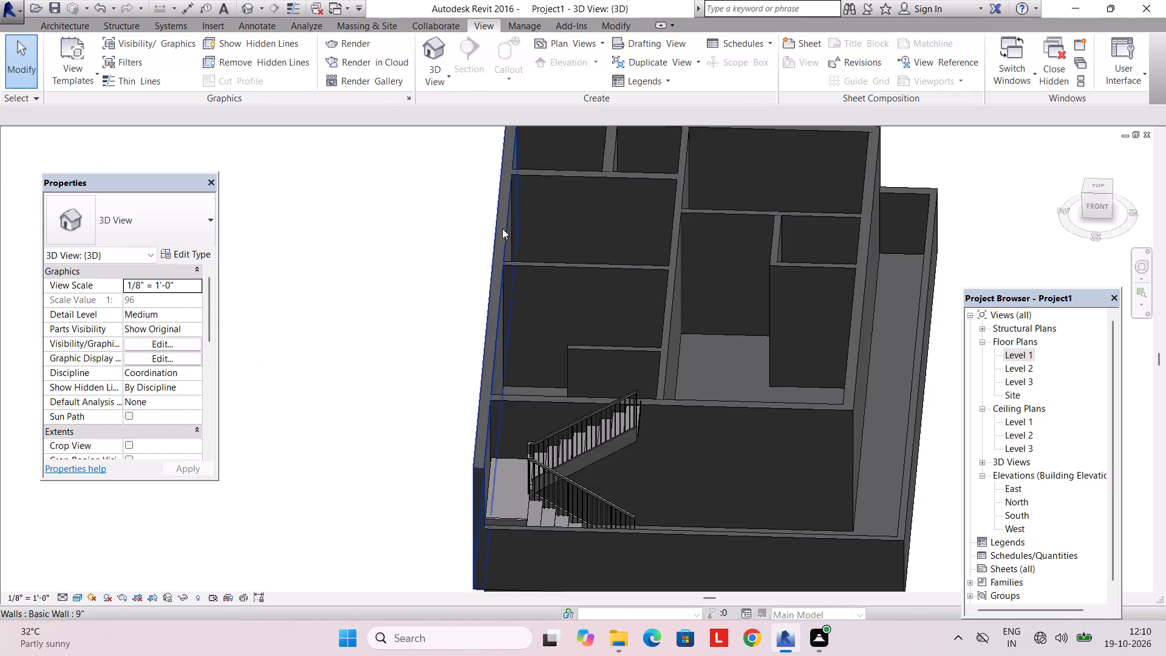
pyautogui.scroll(-3, 510, 237)
pyautogui.keyDown('shift'); pyautogui.moveTo(566, 316); pyautogui.dragTo(495, 394, button='middle'); pyautogui.keyUp('shift')
pyautogui.scroll(9, 474, 378)
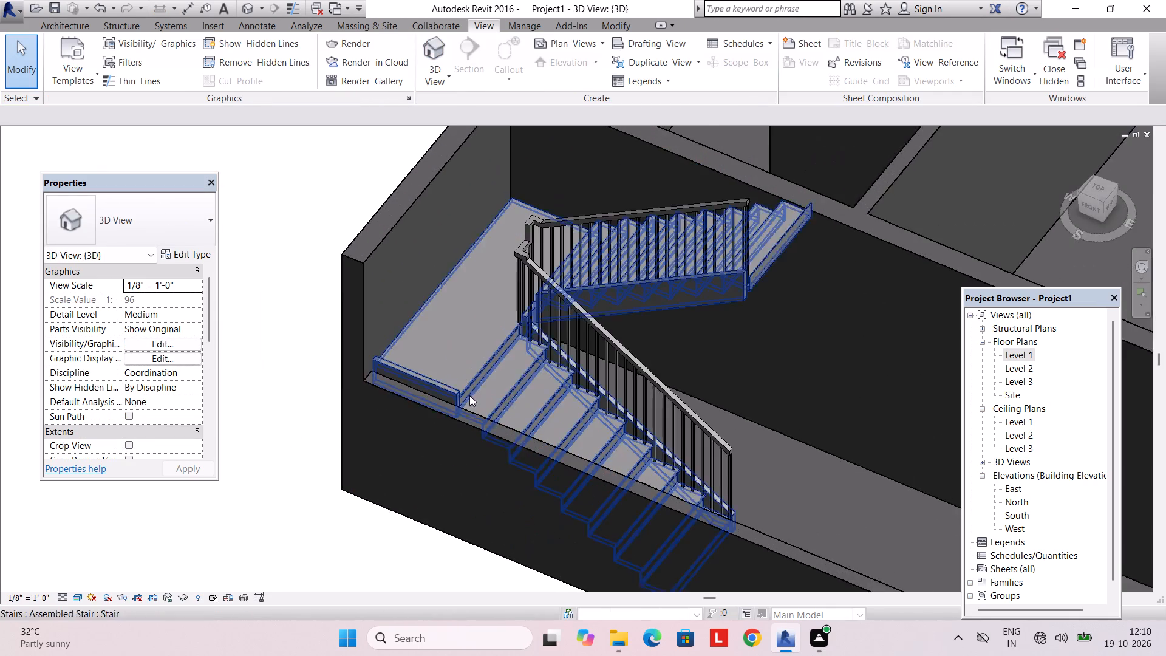
pyautogui.scroll(1, 469, 396)
pyautogui.keyDown('shift'); pyautogui.moveTo(469, 396); pyautogui.dragTo(412, 423, button='middle'); pyautogui.keyUp('shift')
pyautogui.moveTo(598, 209); pyautogui.dragTo(411, 417, button='middle')
pyautogui.moveTo(496, 341); pyautogui.dragTo(566, 313, button='middle')
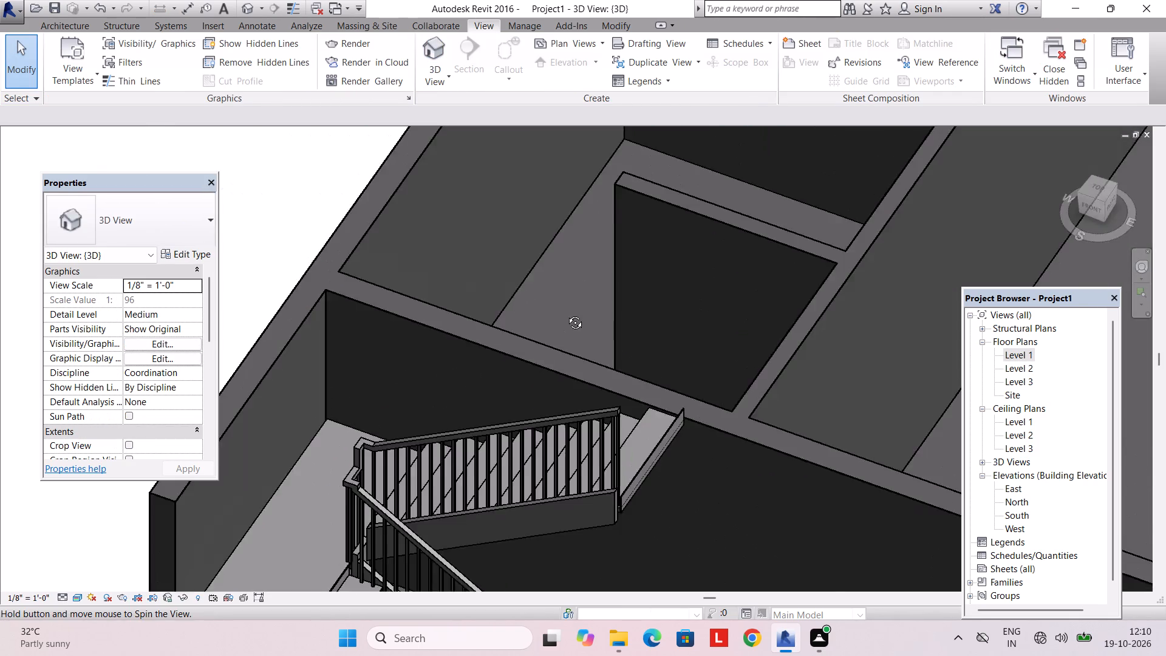
# Edit the U-shaped stair in 3D and delete the support stringer along the landing's south edge.
pyautogui.moveTo(566, 313); pyautogui.dragTo(455, 333, button='middle')
pyautogui.moveTo(443, 315); pyautogui.dragTo(398, 400, button='middle')
pyautogui.keyDown('shift'); pyautogui.moveTo(423, 335); pyautogui.dragTo(411, 336, button='middle'); pyautogui.keyUp('shift')
pyautogui.moveTo(406, 237); pyautogui.dragTo(409, 303, button='middle')
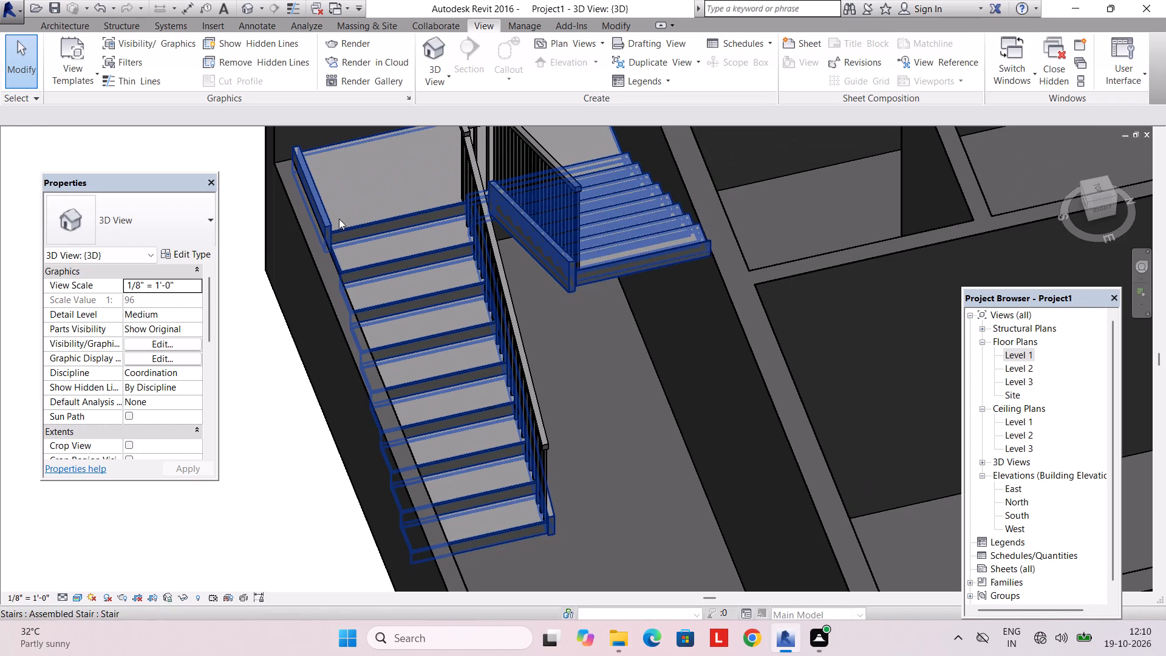
pyautogui.click(329, 219)
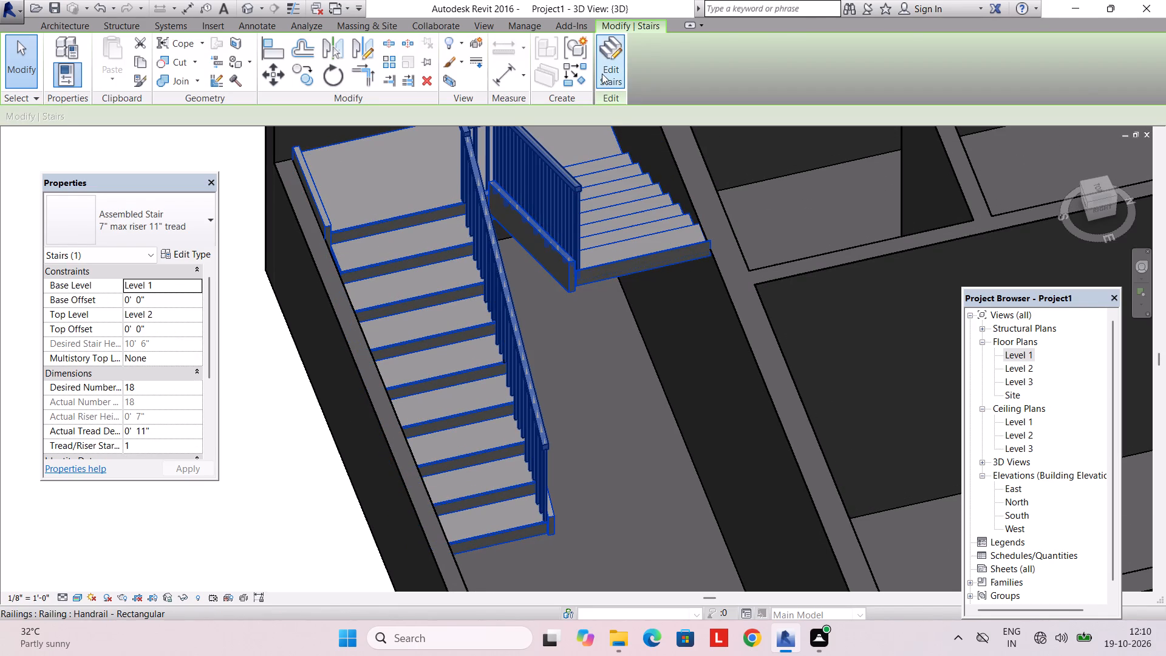
pyautogui.click(602, 73)
pyautogui.click(318, 207)
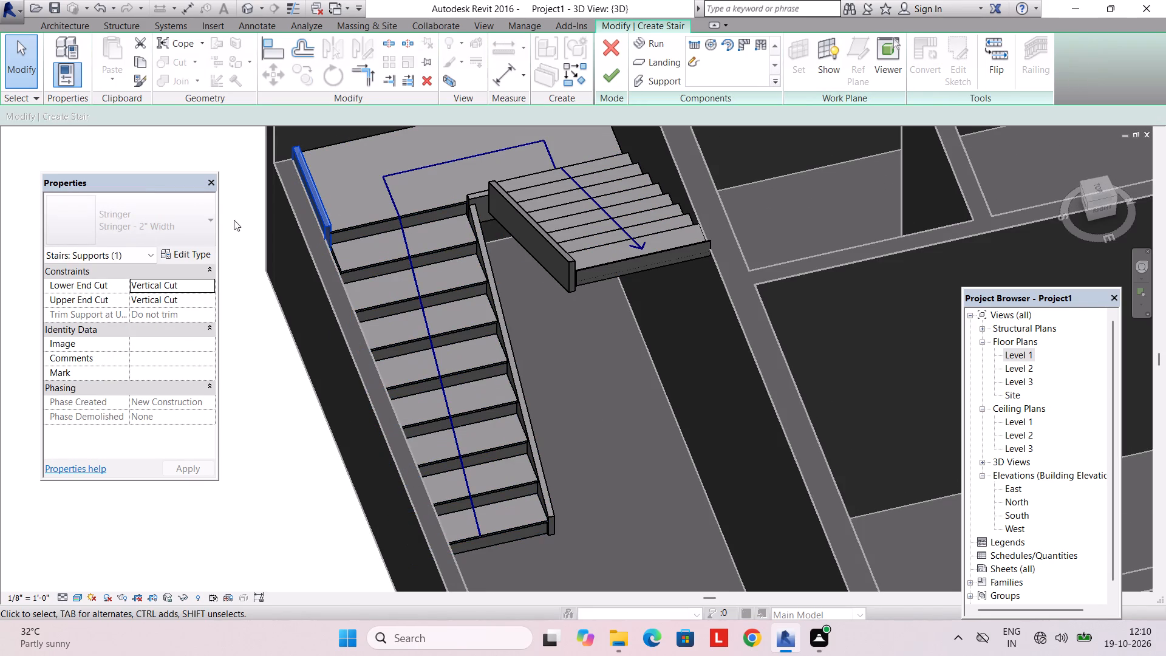
pyautogui.click(202, 253)
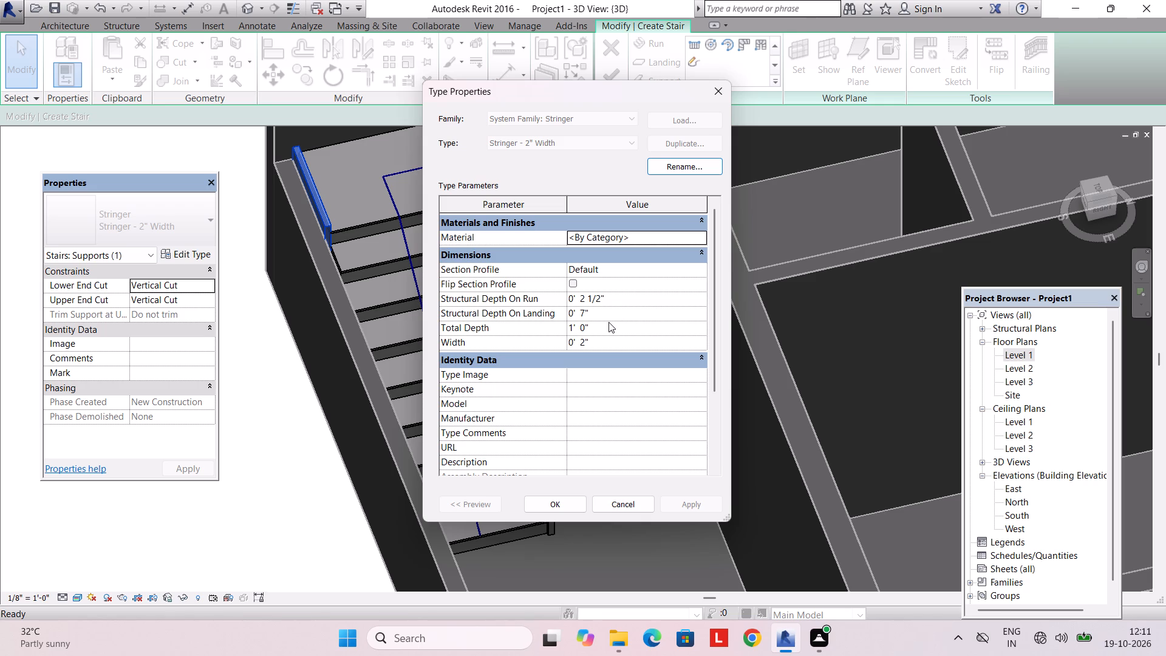
pyautogui.click(709, 86)
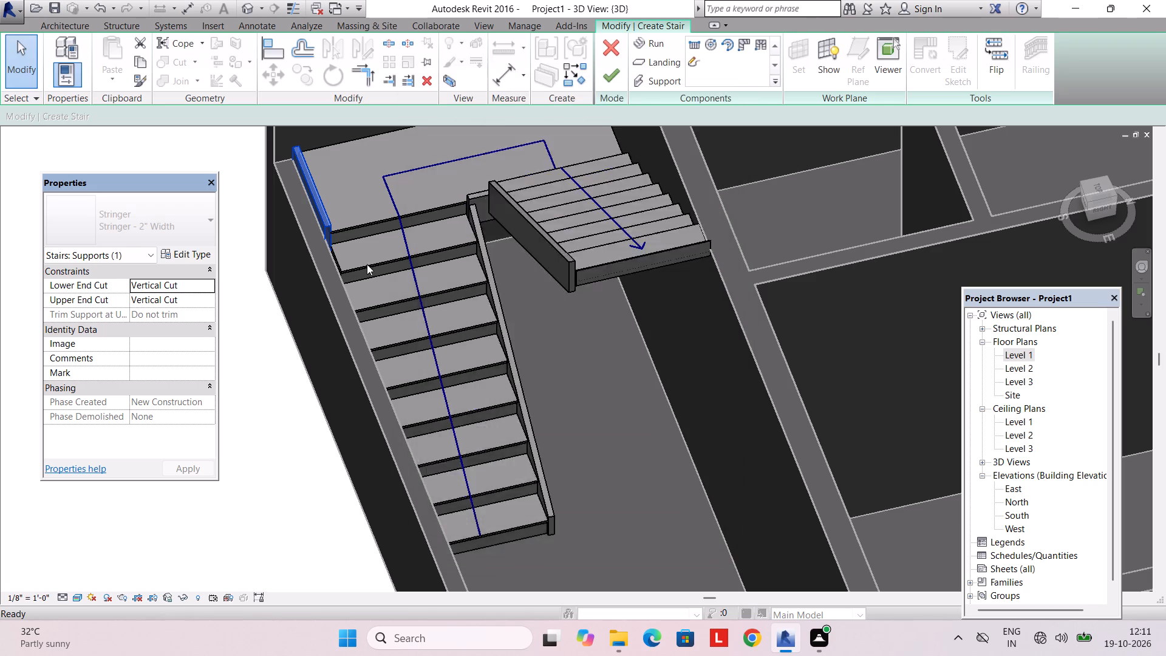
pyautogui.press('Delete')
pyautogui.moveTo(593, 207); pyautogui.dragTo(584, 272, button='middle')
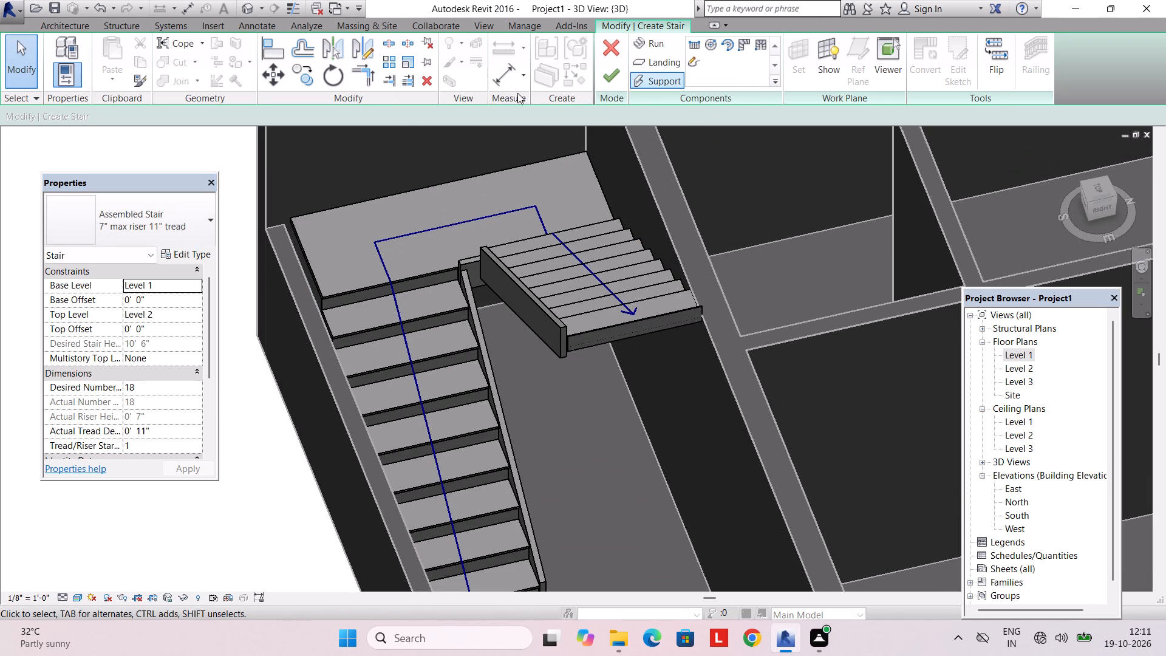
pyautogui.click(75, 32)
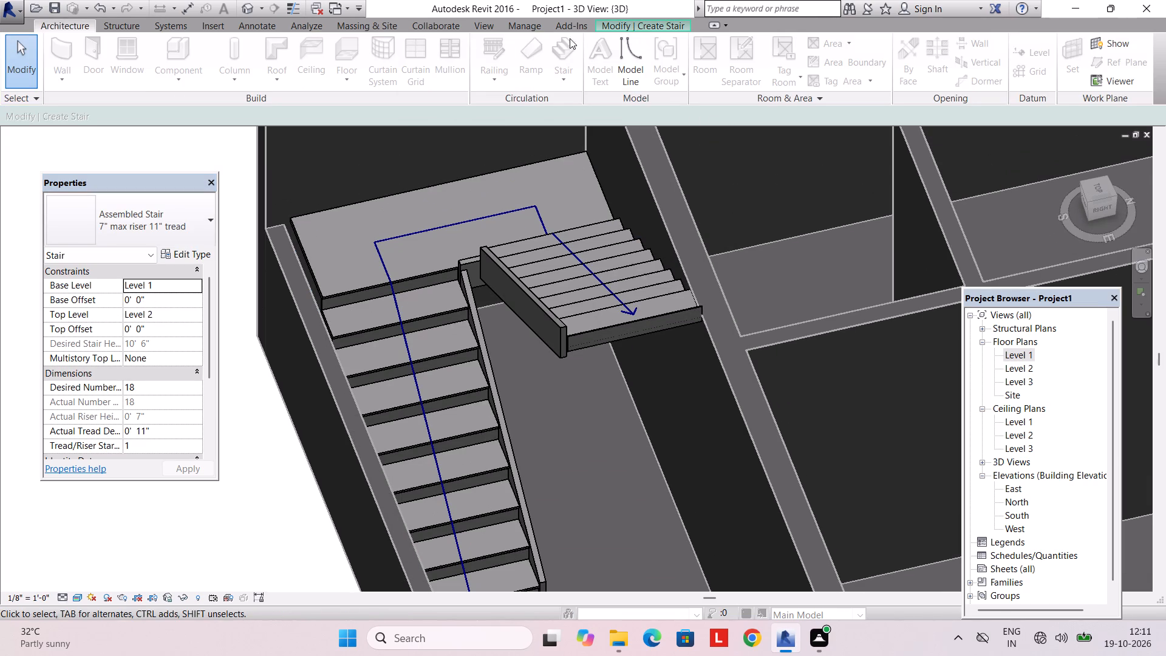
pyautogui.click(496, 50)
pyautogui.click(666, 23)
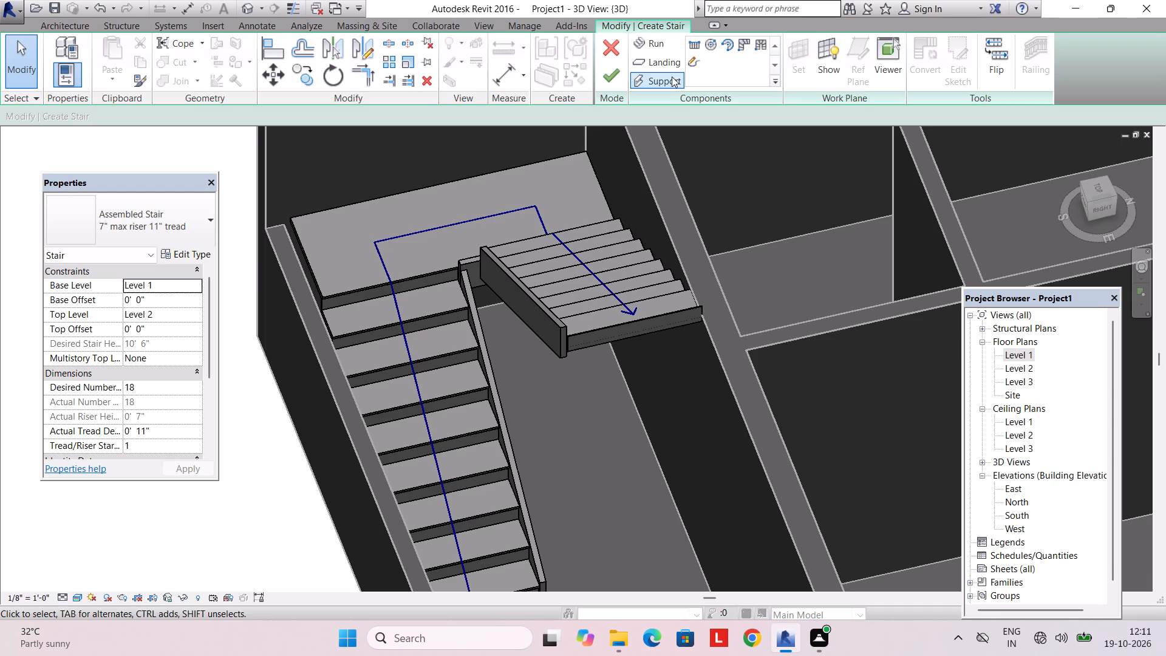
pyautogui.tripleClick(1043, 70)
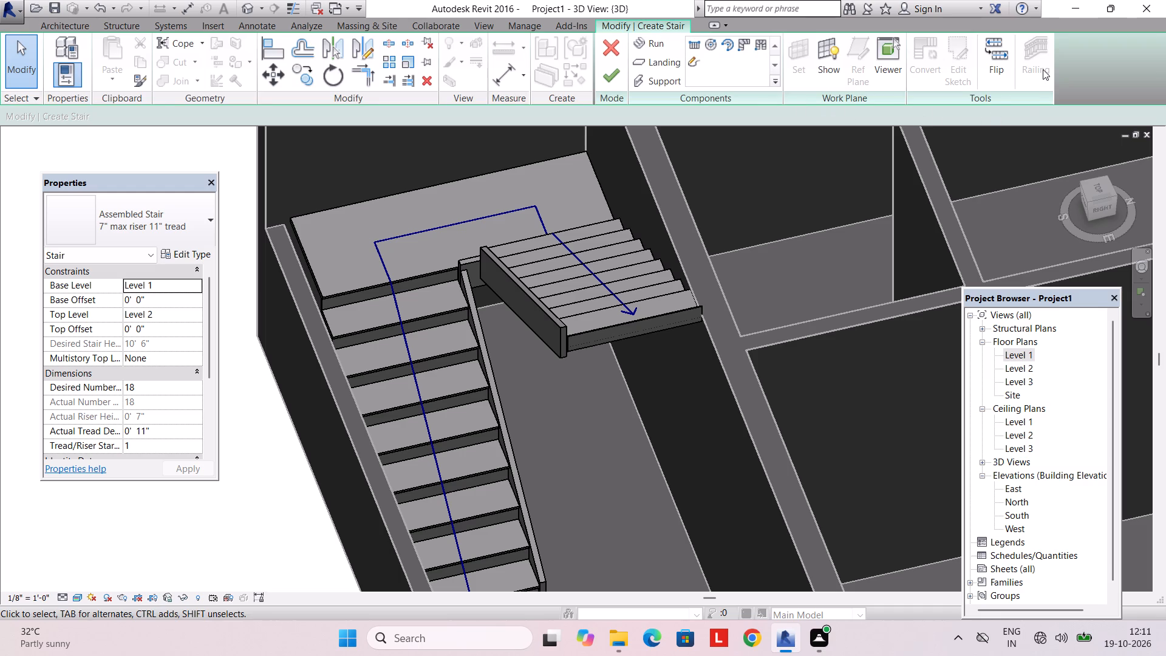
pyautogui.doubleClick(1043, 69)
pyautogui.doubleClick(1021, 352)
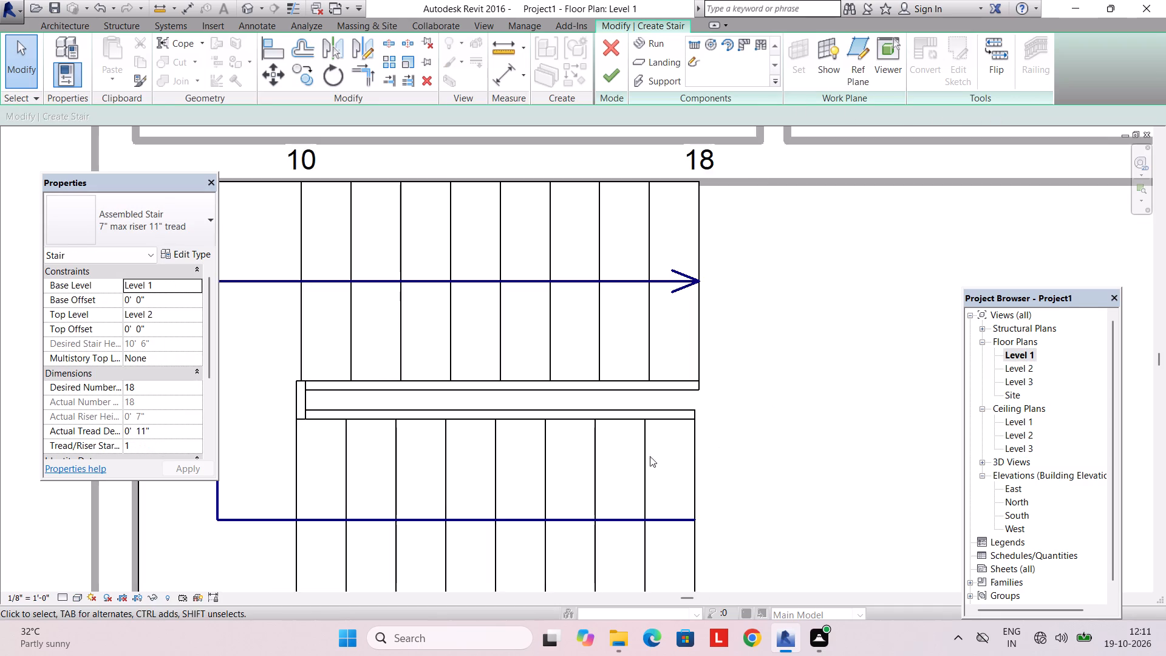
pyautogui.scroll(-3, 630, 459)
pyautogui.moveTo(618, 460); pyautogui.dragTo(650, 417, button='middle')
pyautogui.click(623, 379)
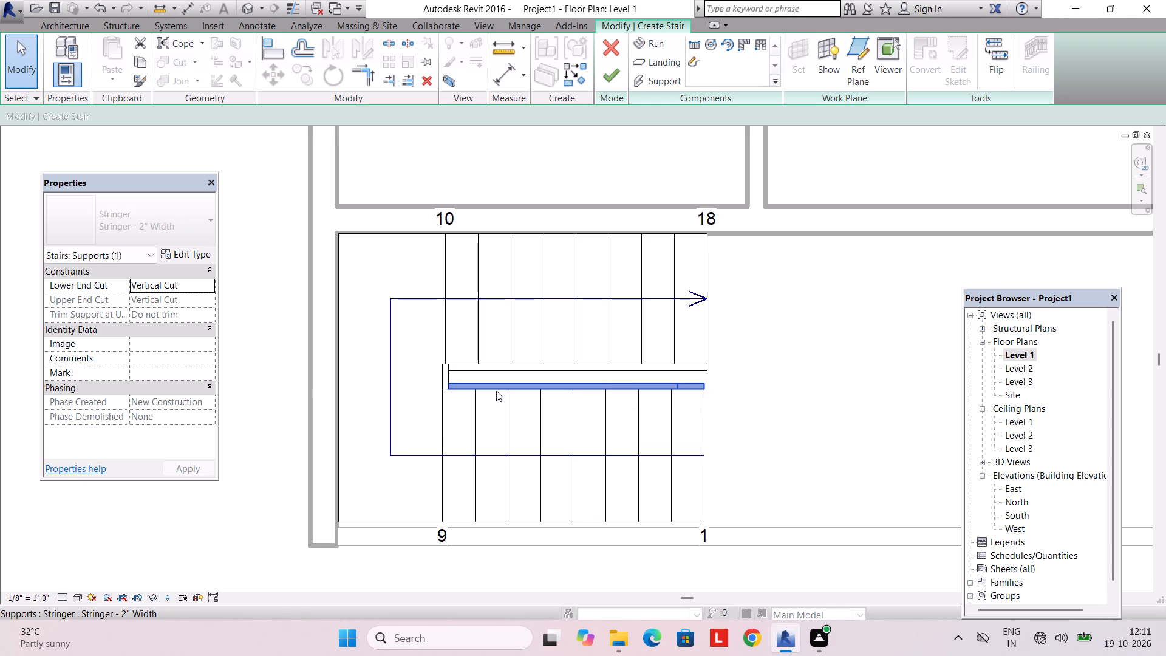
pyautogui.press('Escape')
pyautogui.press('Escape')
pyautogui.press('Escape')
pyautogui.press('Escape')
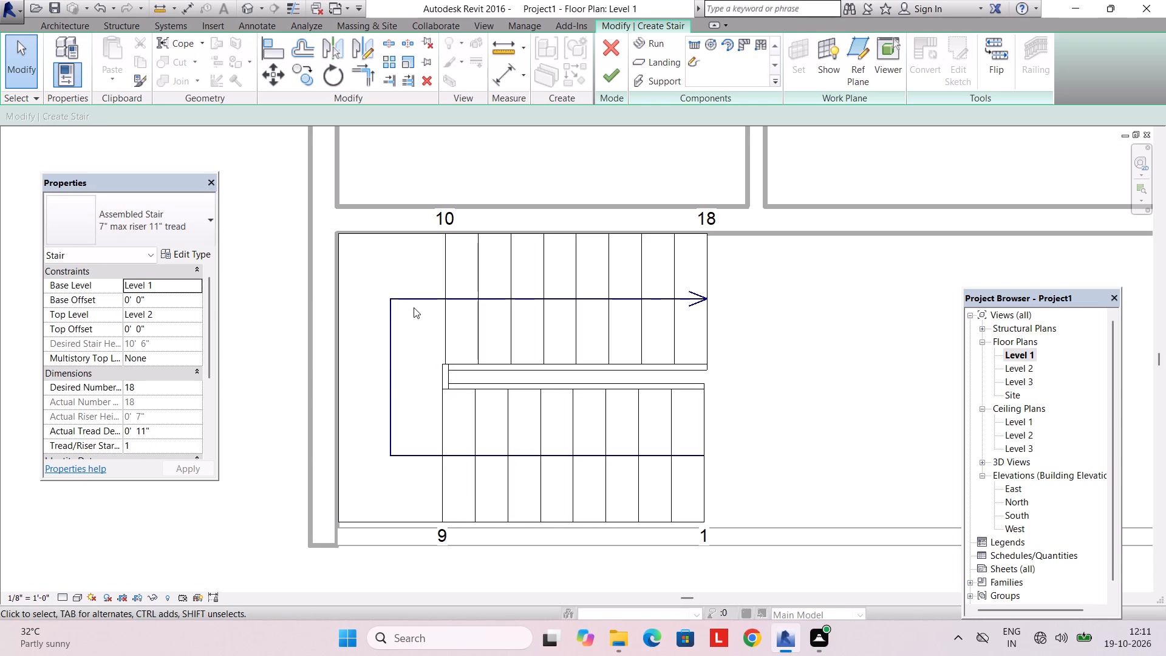
# Finish the stair edit and return to the 3D view.
pyautogui.click(621, 73)
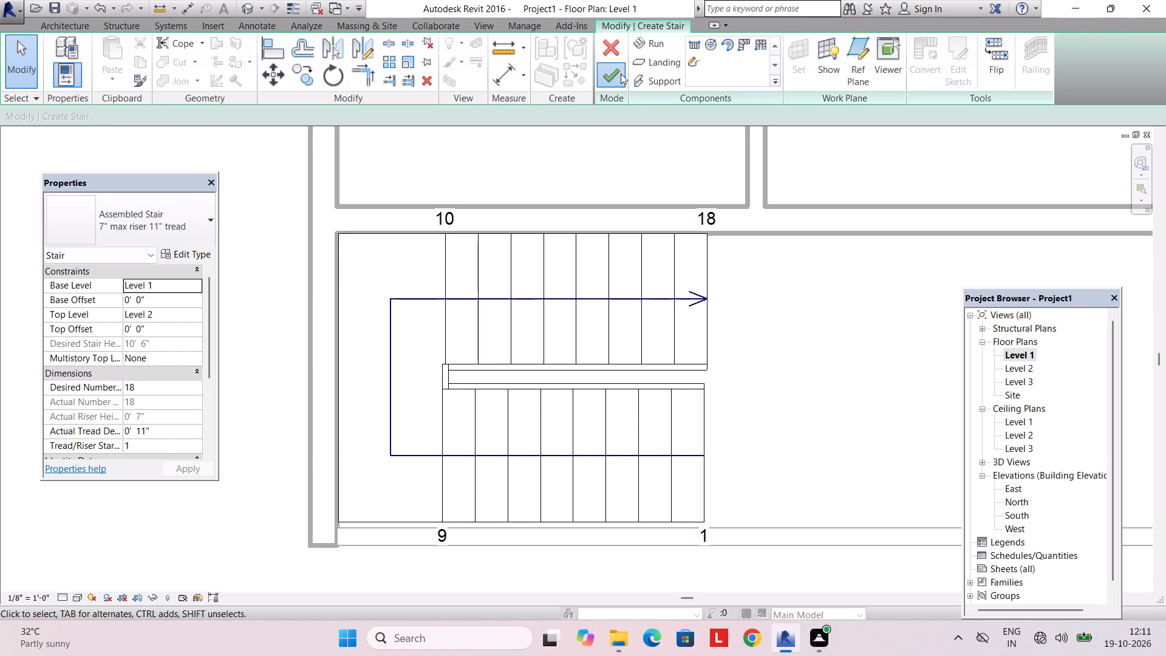
pyautogui.click(443, 48)
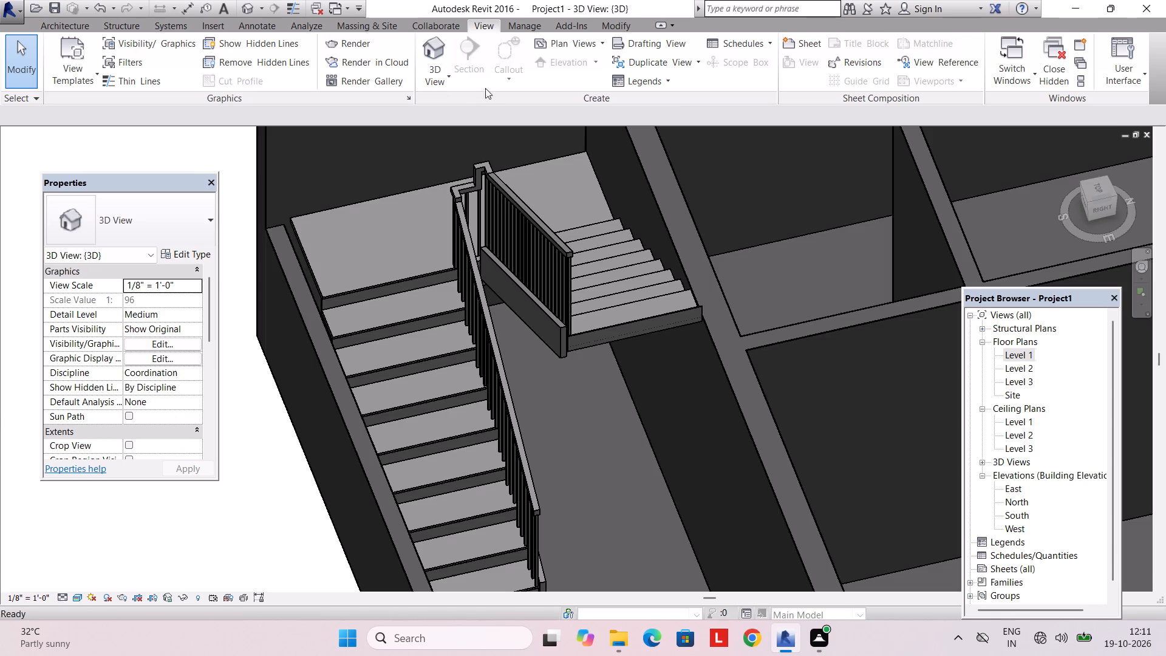
# On the Level 1 plan, draw a 4' Handrail - Rectangular railing east from the southwest corner along the south wall's inner face, and finish it.
pyautogui.doubleClick(1006, 352)
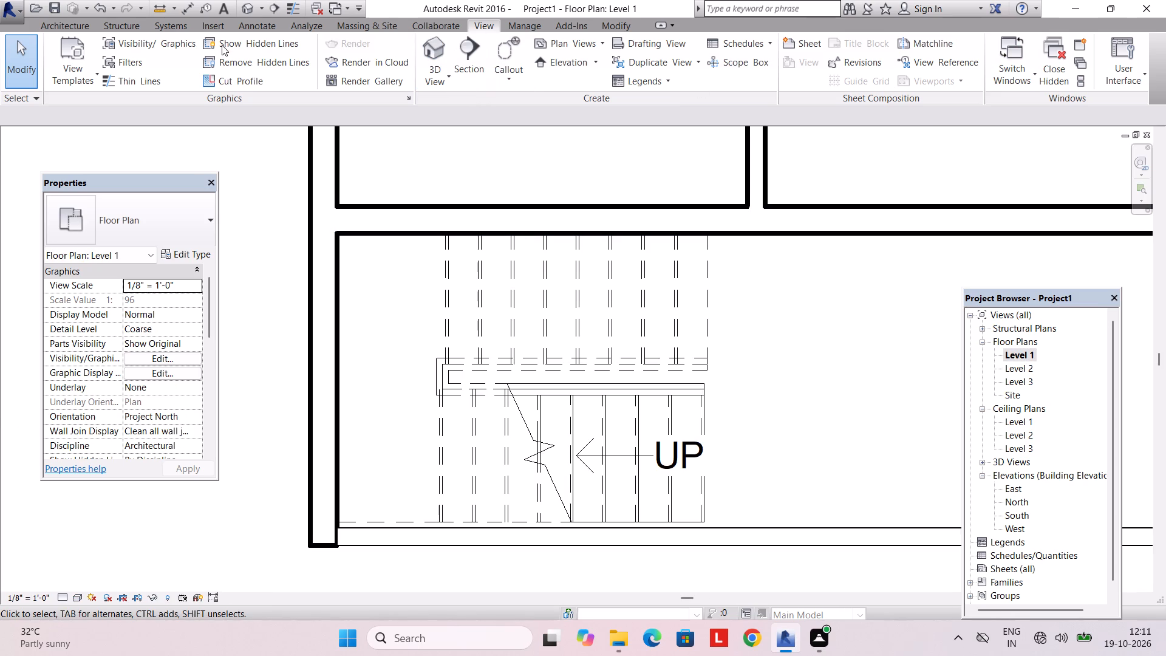
pyautogui.click(100, 29)
pyautogui.click(78, 26)
pyautogui.click(489, 56)
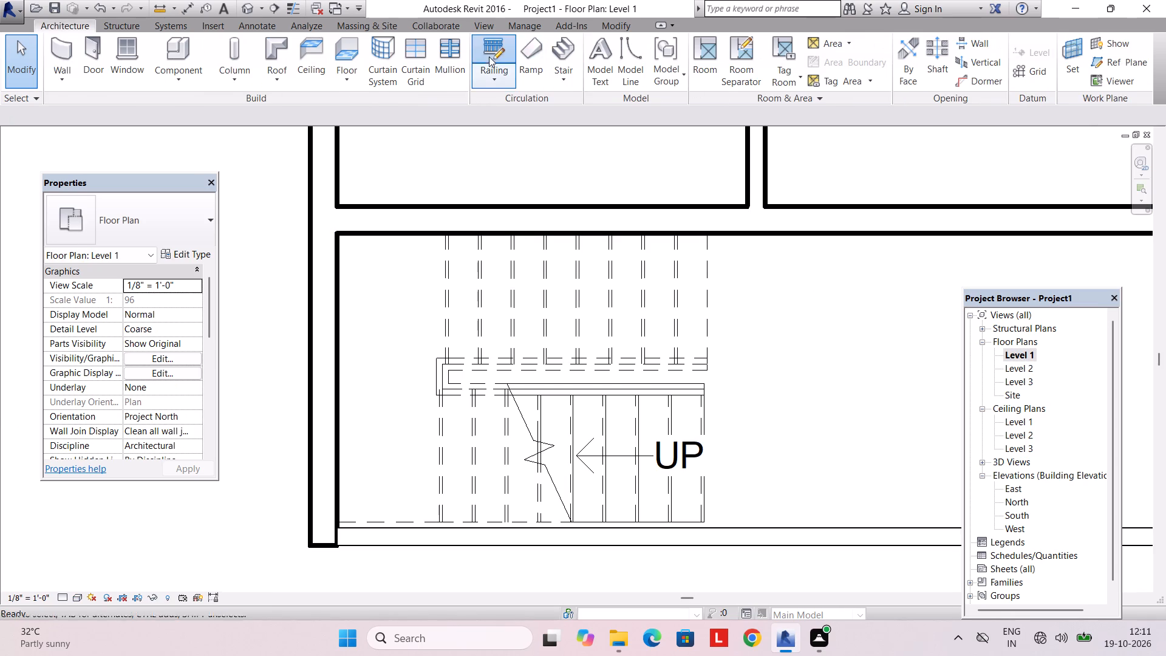
pyautogui.moveTo(522, 391); pyautogui.dragTo(522, 323, button='middle')
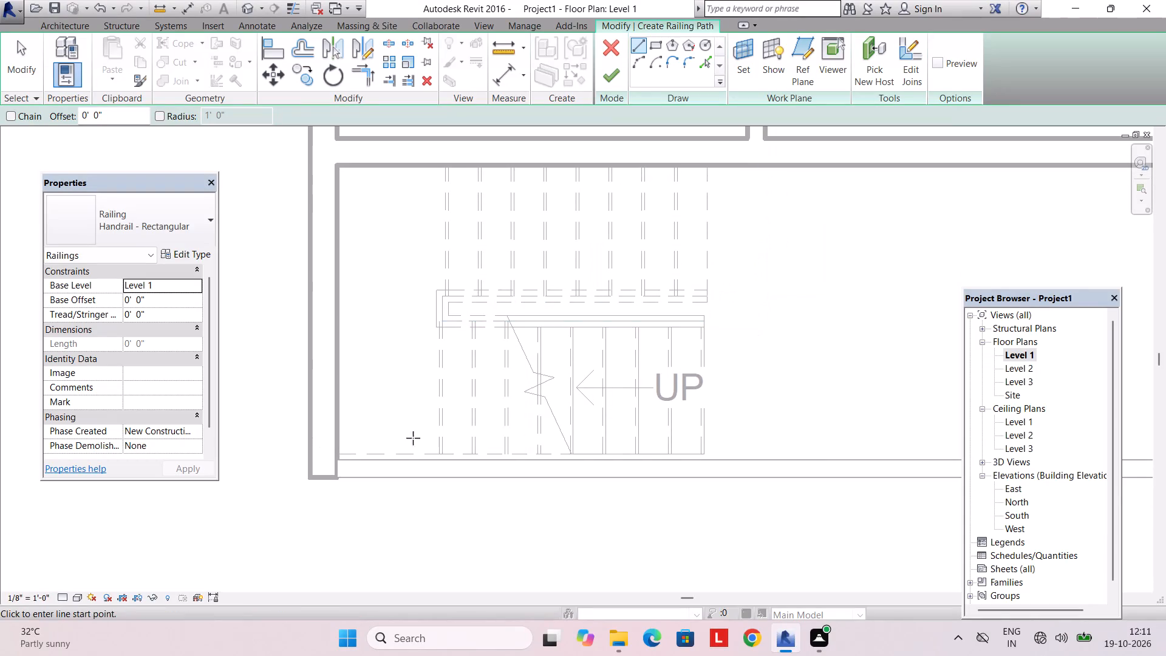
pyautogui.scroll(3, 361, 456)
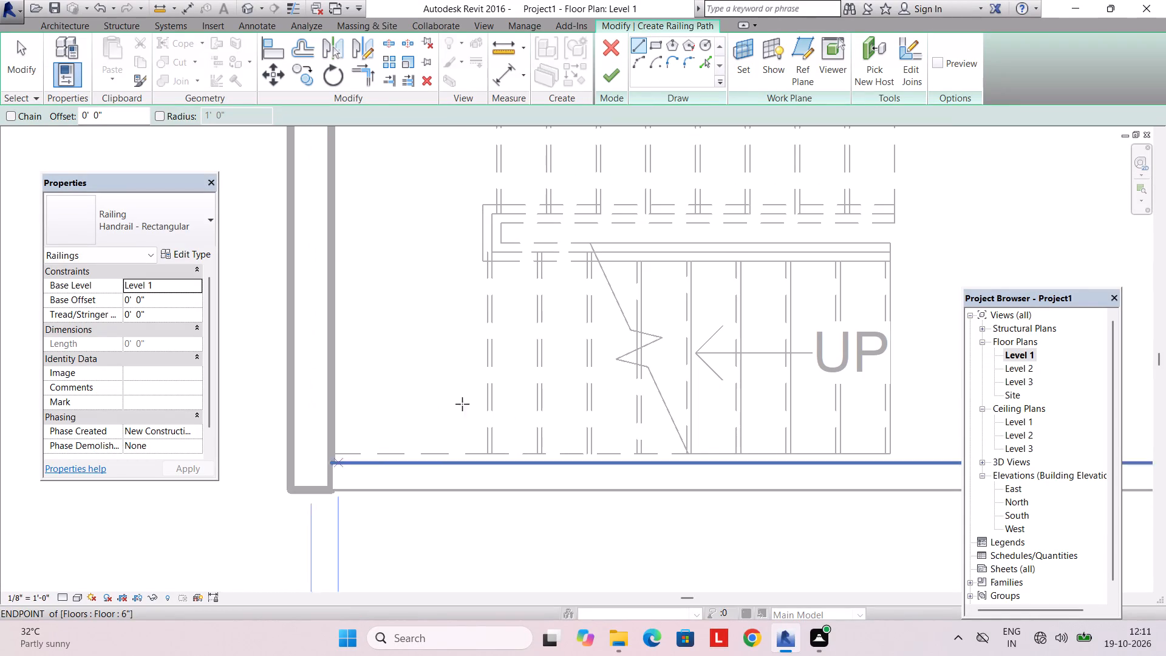
pyautogui.click(332, 464)
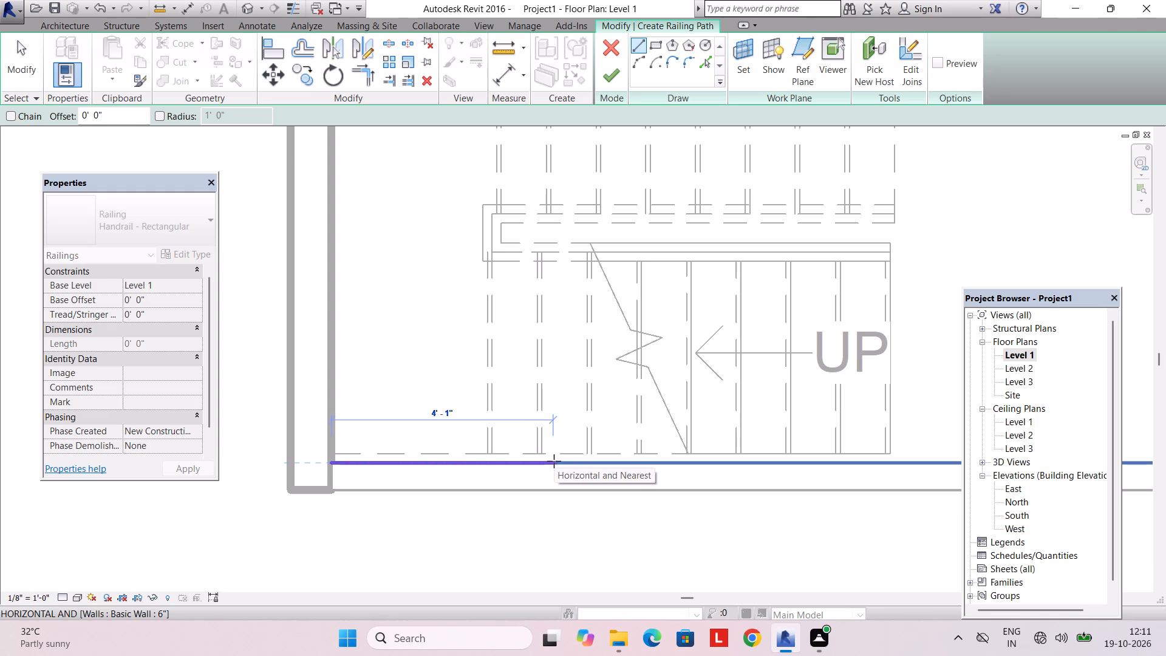
pyautogui.write("4'")
pyautogui.press('Return')
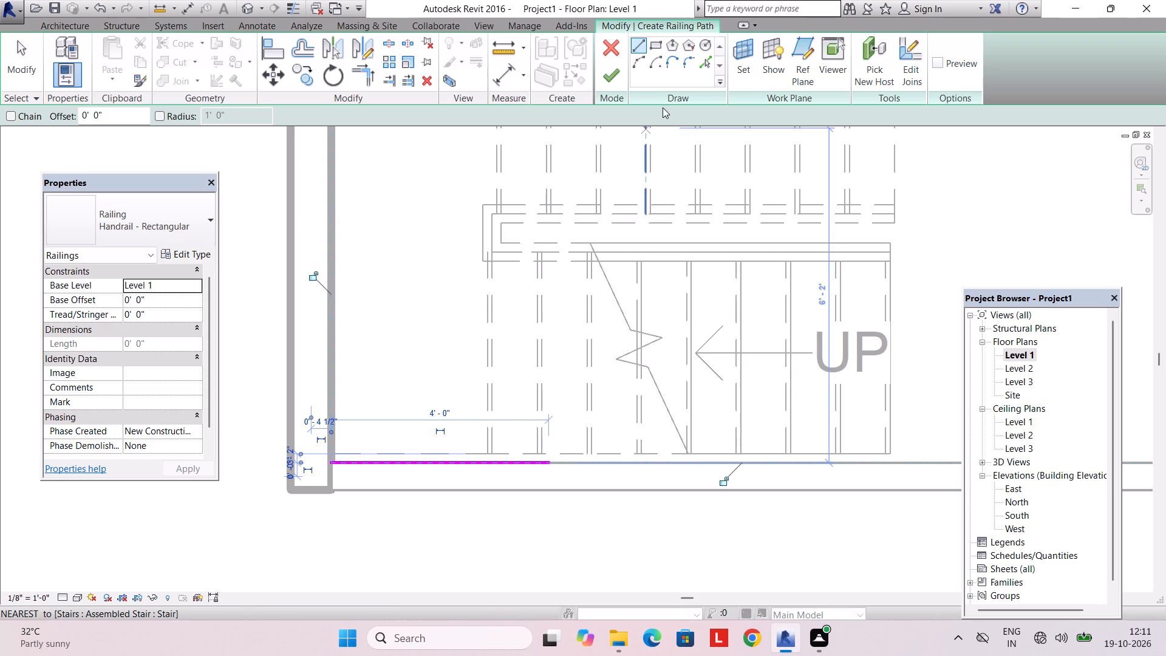
pyautogui.click(616, 86)
pyautogui.press('Escape')
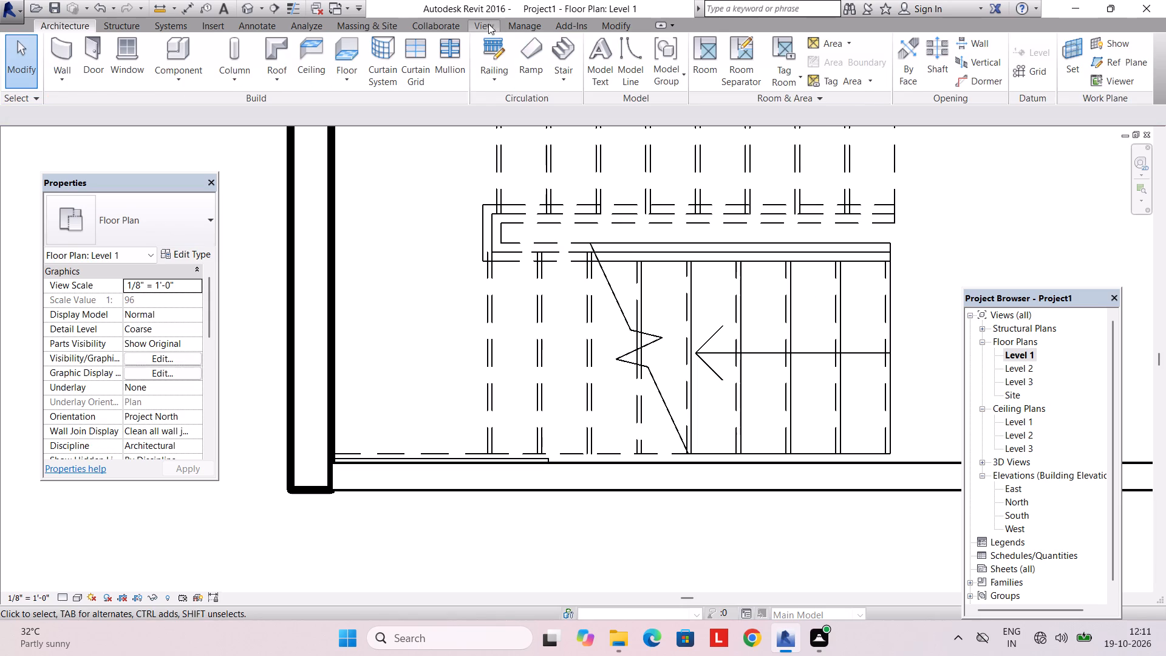
# Examine the landing's south side and the south run in 3D to locate the new railing.
pyautogui.click(483, 23)
pyautogui.click(443, 49)
pyautogui.moveTo(547, 318); pyautogui.dragTo(646, 277, button='middle')
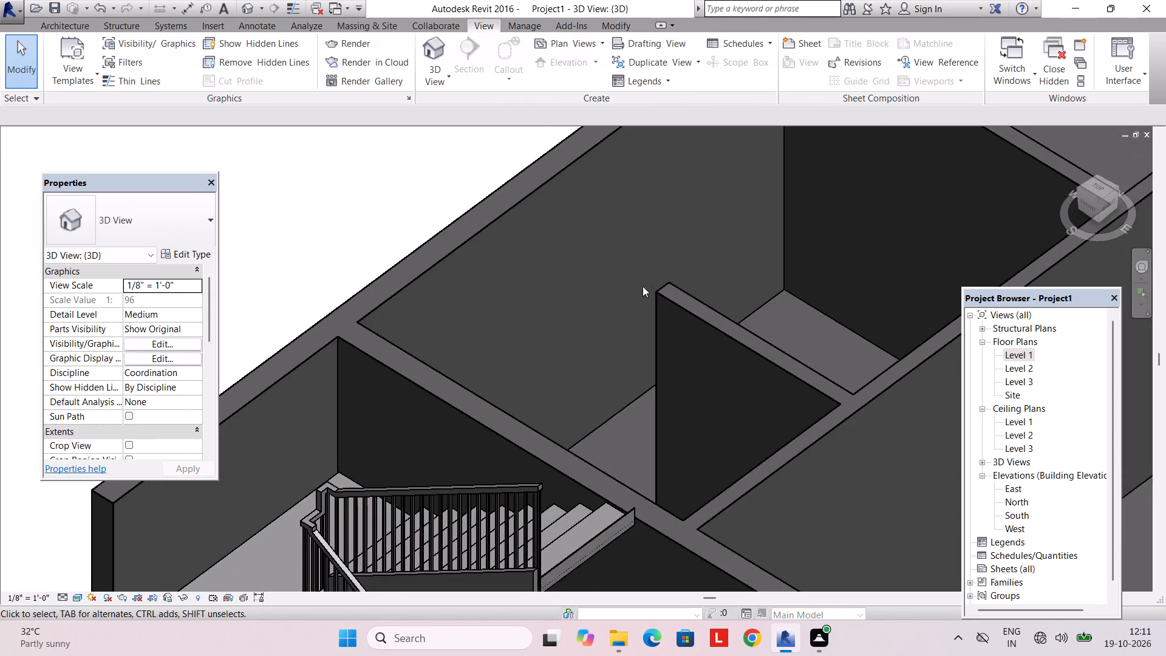
pyautogui.moveTo(641, 330); pyautogui.dragTo(489, 230, button='middle')
pyautogui.keyDown('shift'); pyautogui.moveTo(641, 342); pyautogui.dragTo(757, 326, button='middle'); pyautogui.keyUp('shift')
pyautogui.moveTo(537, 481); pyautogui.dragTo(729, 255, button='middle')
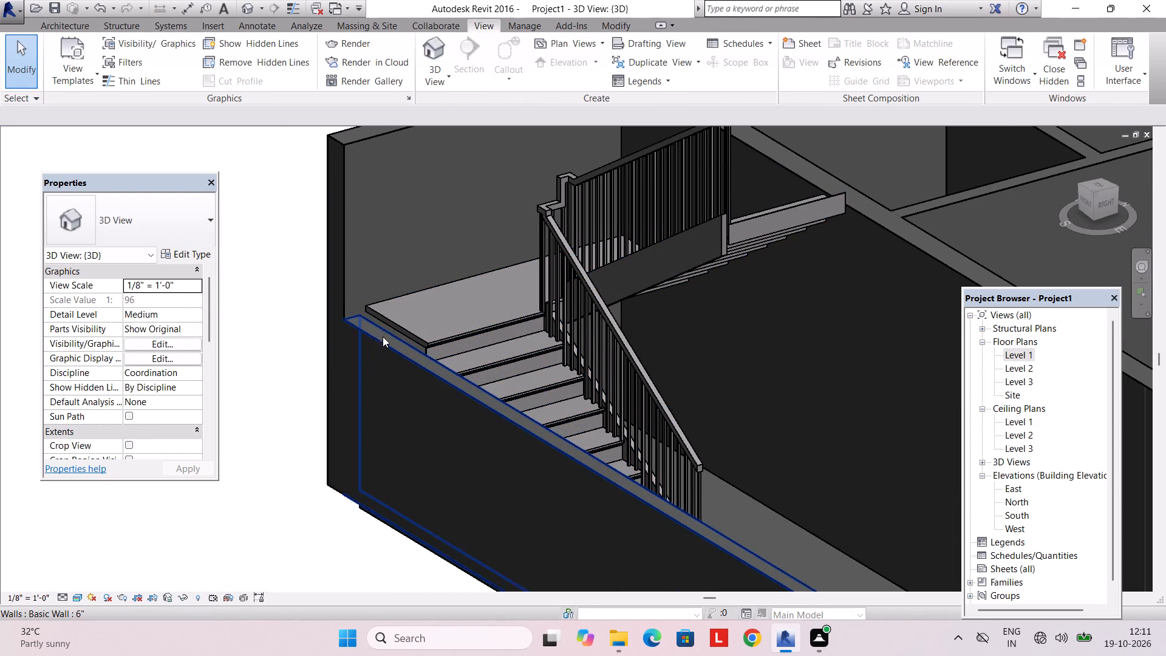
pyautogui.keyDown('shift'); pyautogui.moveTo(414, 362); pyautogui.dragTo(332, 382, button='middle'); pyautogui.keyUp('shift')
pyautogui.moveTo(697, 323); pyautogui.dragTo(544, 431, button='middle')
pyautogui.keyDown('shift'); pyautogui.moveTo(647, 390); pyautogui.dragTo(554, 351, button='middle'); pyautogui.keyUp('shift')
pyautogui.moveTo(848, 316); pyautogui.dragTo(807, 334, button='middle')
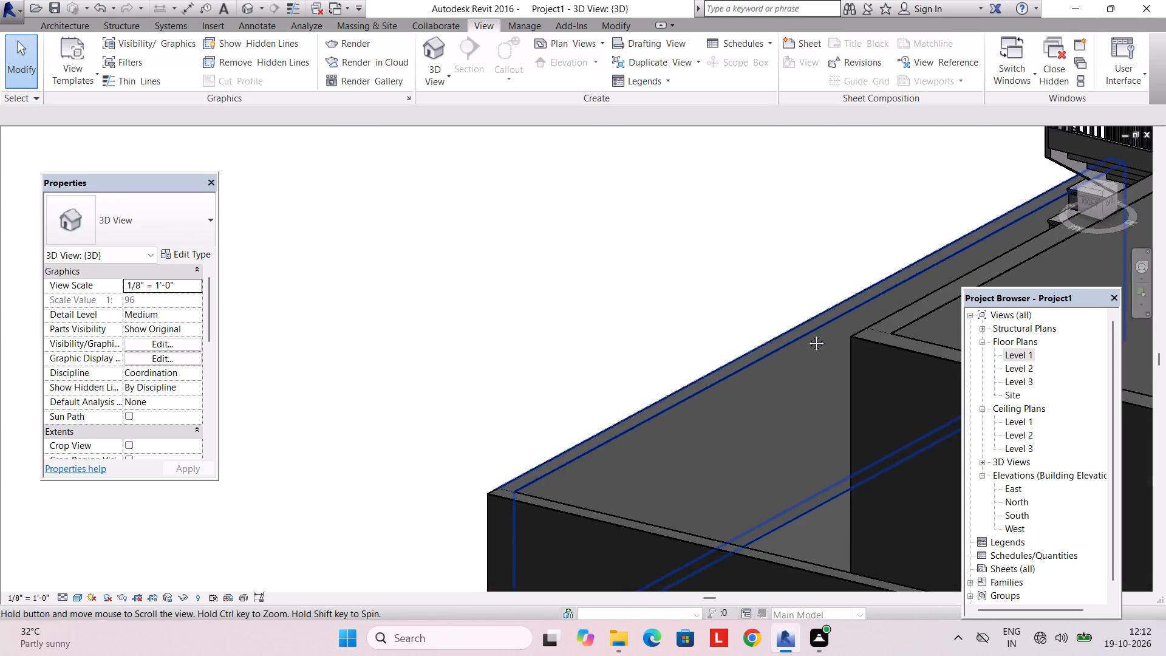
pyautogui.moveTo(807, 334); pyautogui.dragTo(605, 384, button='middle')
pyautogui.scroll(-4, 709, 349)
pyautogui.moveTo(716, 349); pyautogui.dragTo(754, 424, button='middle')
pyautogui.scroll(3, 694, 259)
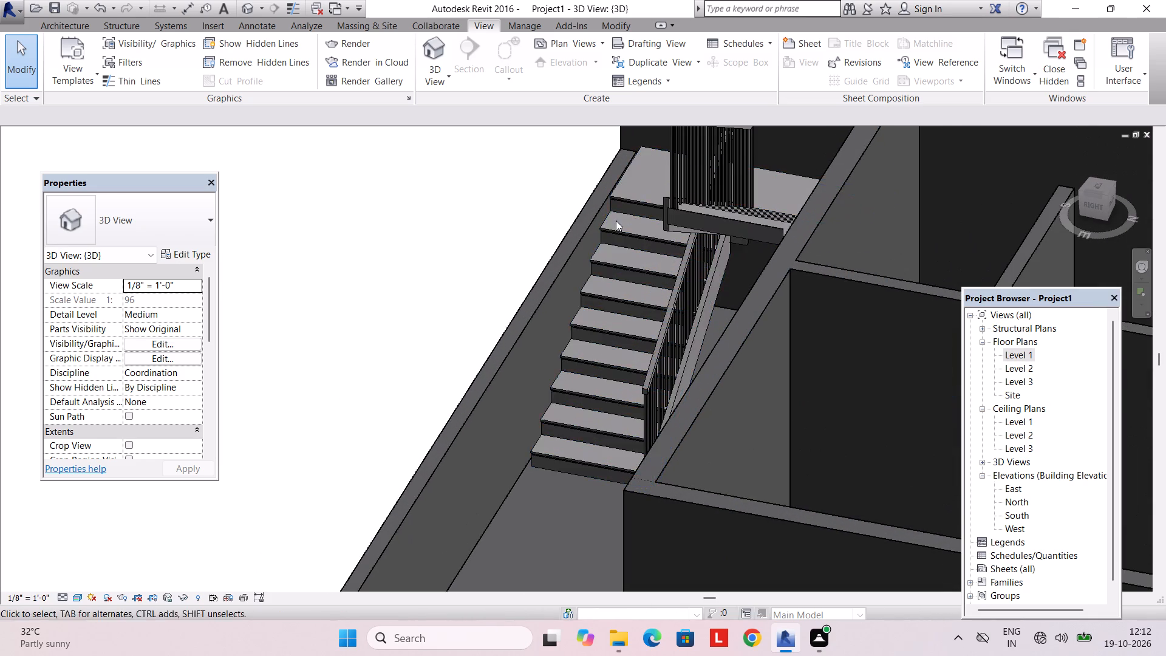
# Temporarily hide the stair in the 3D view.
pyautogui.click(633, 211)
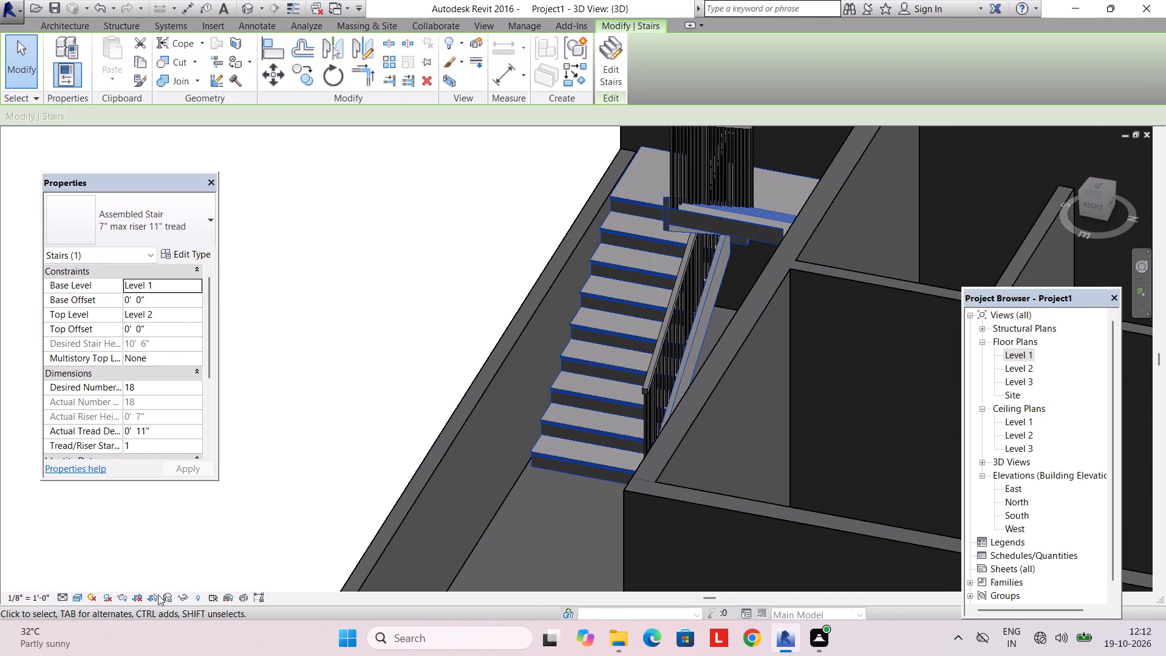
pyautogui.click(179, 599)
pyautogui.click(212, 561)
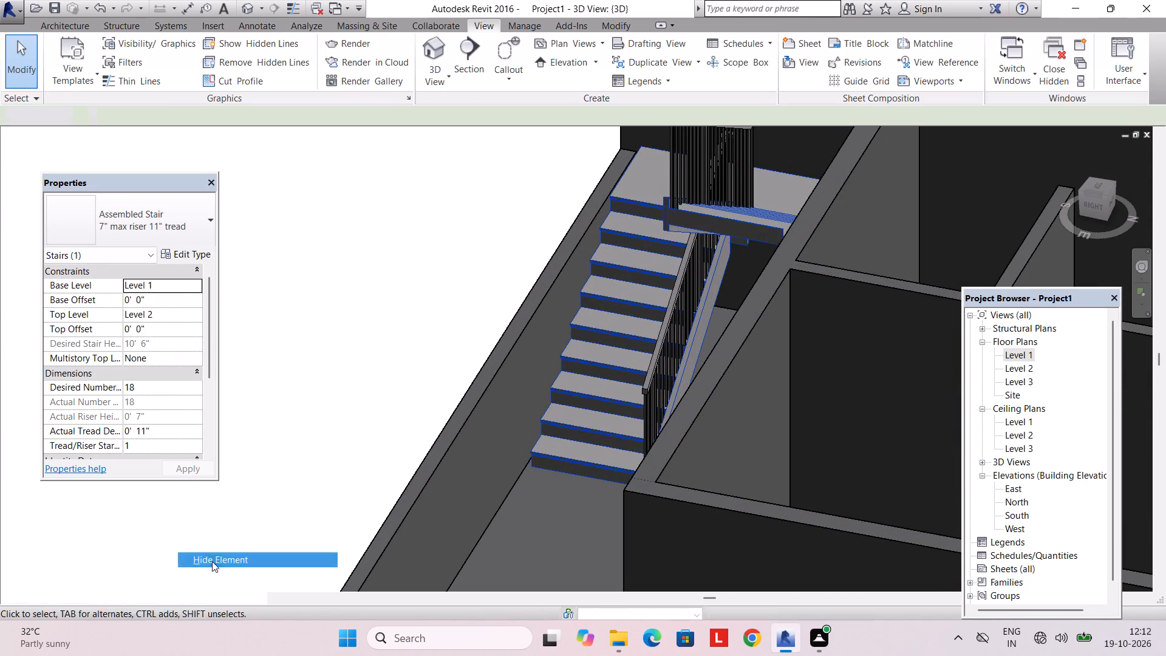
# Set the base offset of the new railing along the south wall to 5'.
pyautogui.click(596, 299)
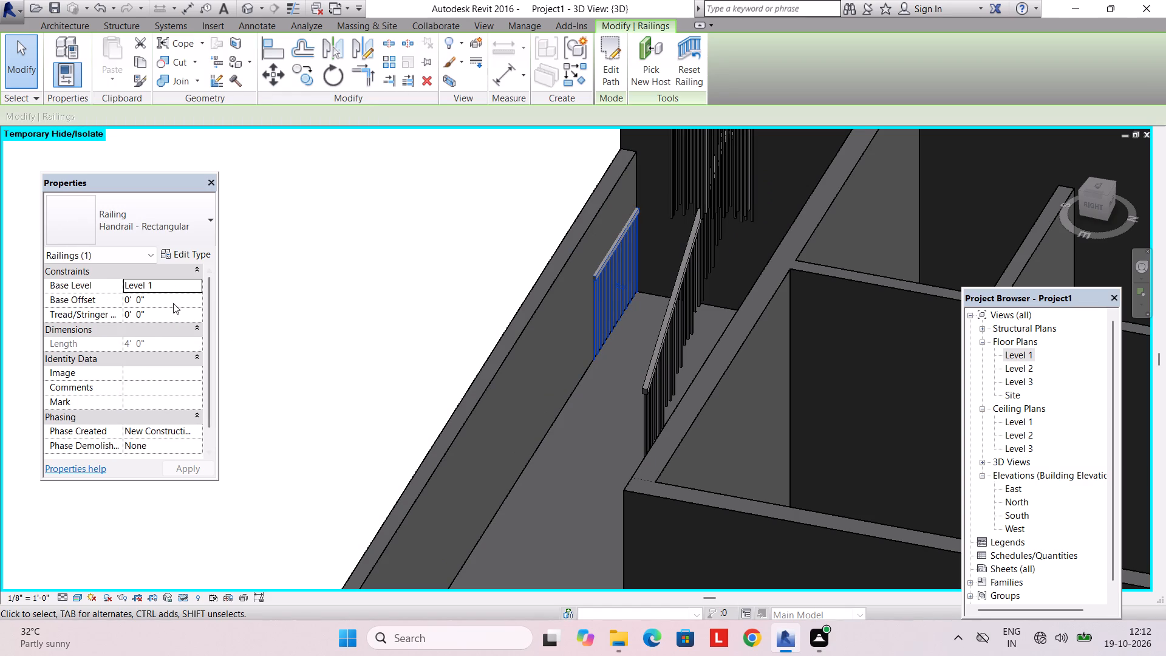
pyautogui.click(172, 302)
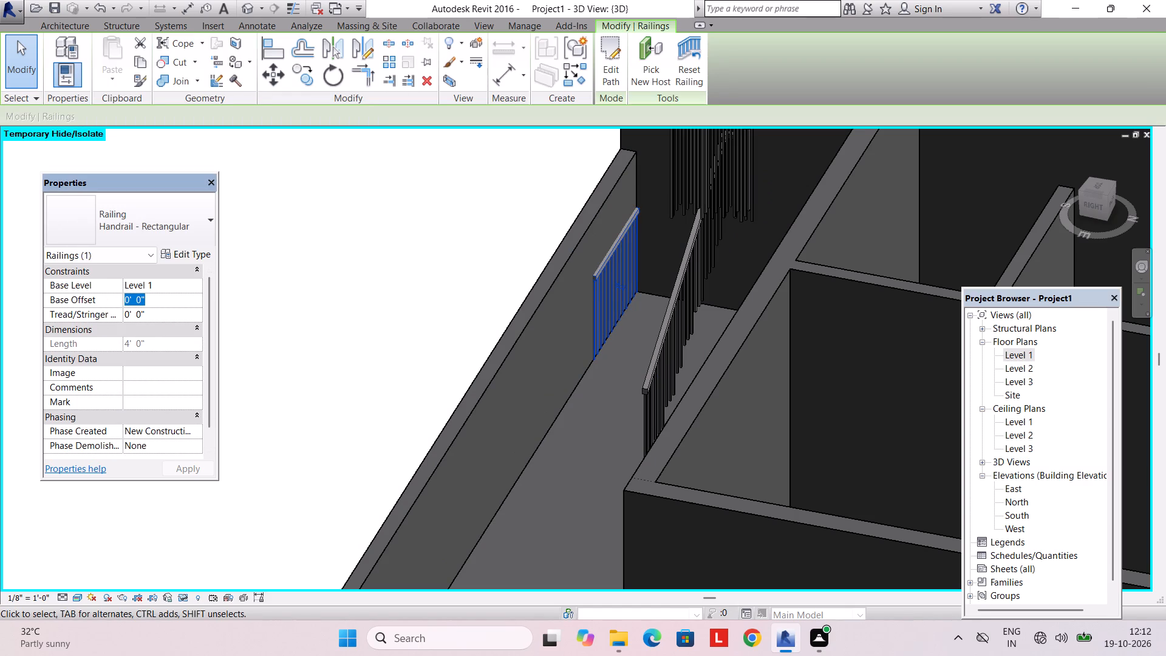
pyautogui.press('6')
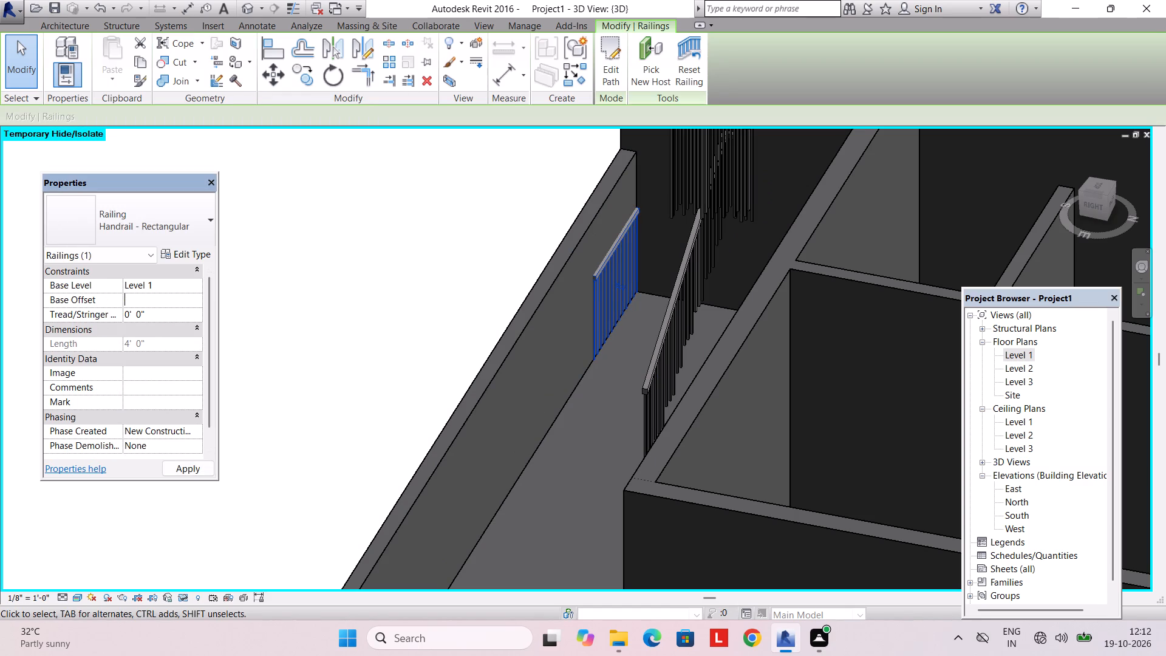
pyautogui.press('BackSpace')
pyautogui.write("5'")
pyautogui.press('Return')
pyautogui.press('Return')
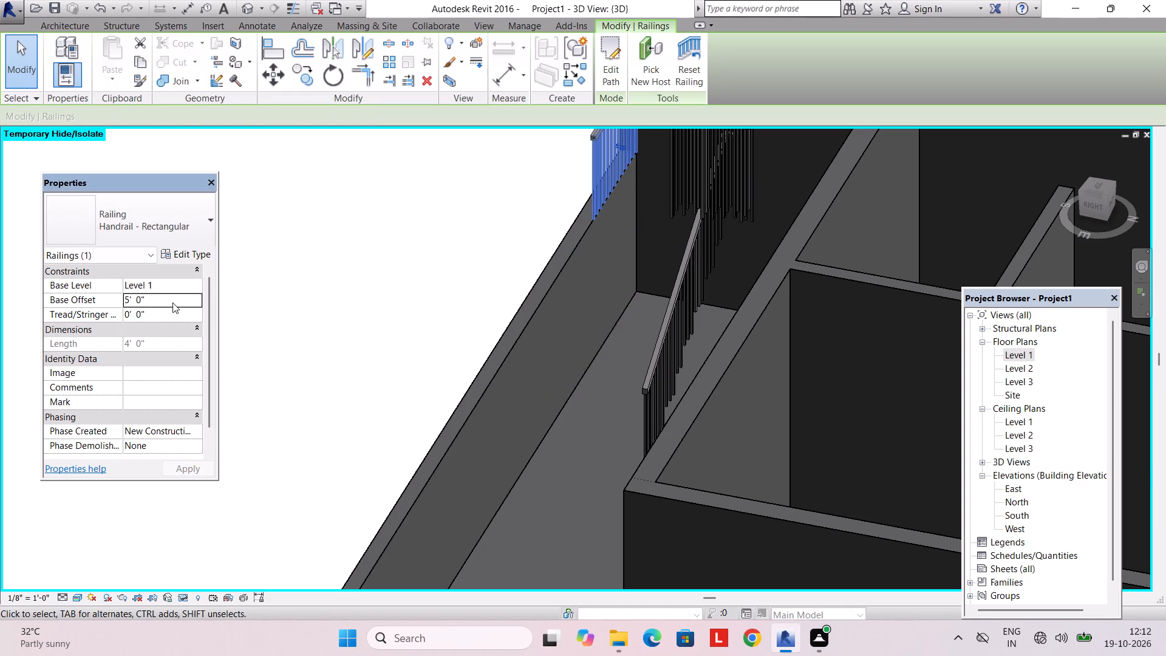
pyautogui.press('Escape')
pyautogui.press('Escape')
# Reset the temporary hide so the stair is shown again in the 3D view.
pyautogui.scroll(-4, 495, 321)
pyautogui.keyDown('shift'); pyautogui.moveTo(500, 333); pyautogui.dragTo(577, 326, button='middle'); pyautogui.keyUp('shift')
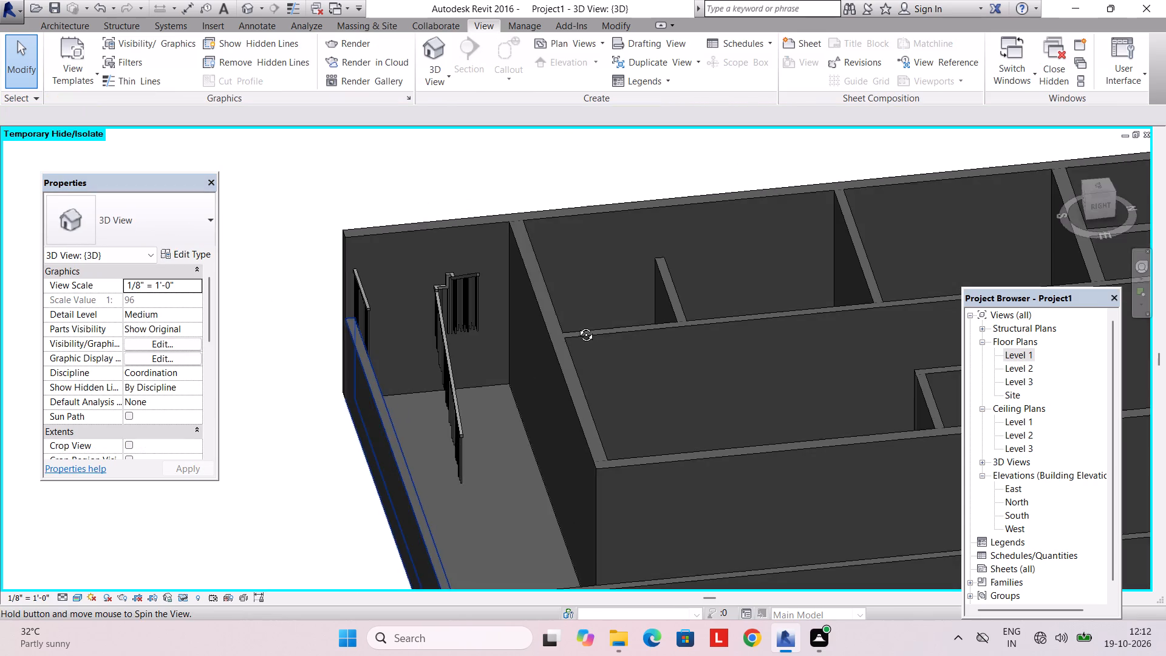
pyautogui.keyDown('shift'); pyautogui.moveTo(577, 326); pyautogui.dragTo(539, 341, button='middle'); pyautogui.keyUp('shift')
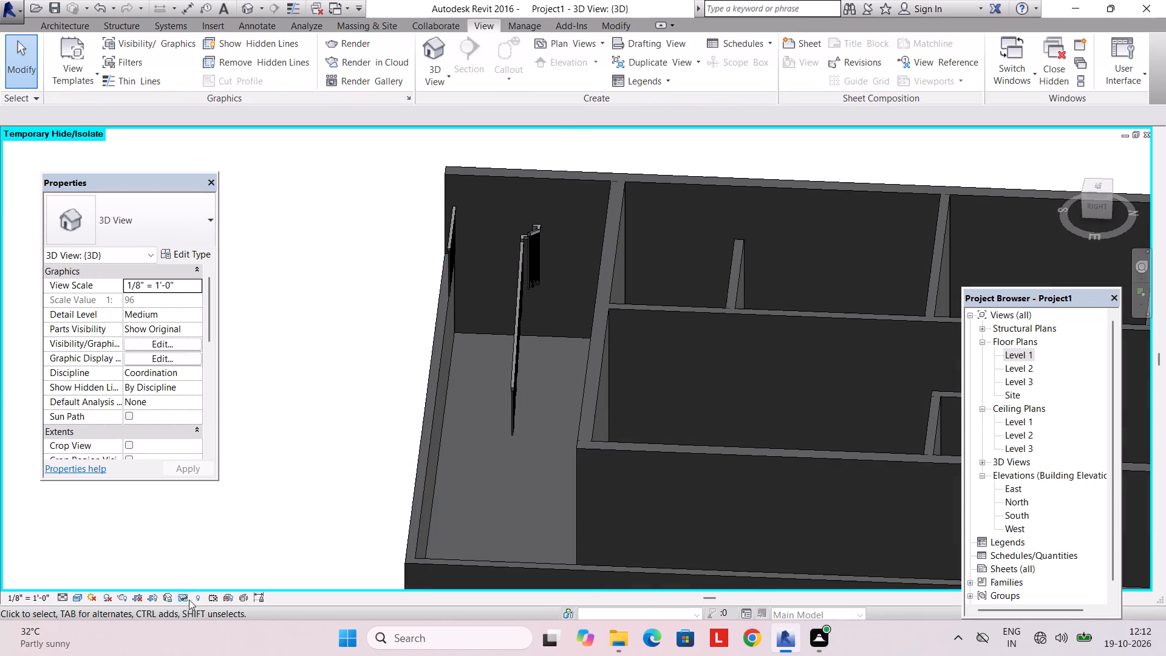
pyautogui.click(183, 596)
pyautogui.click(205, 573)
pyautogui.click(205, 581)
pyautogui.press('Escape')
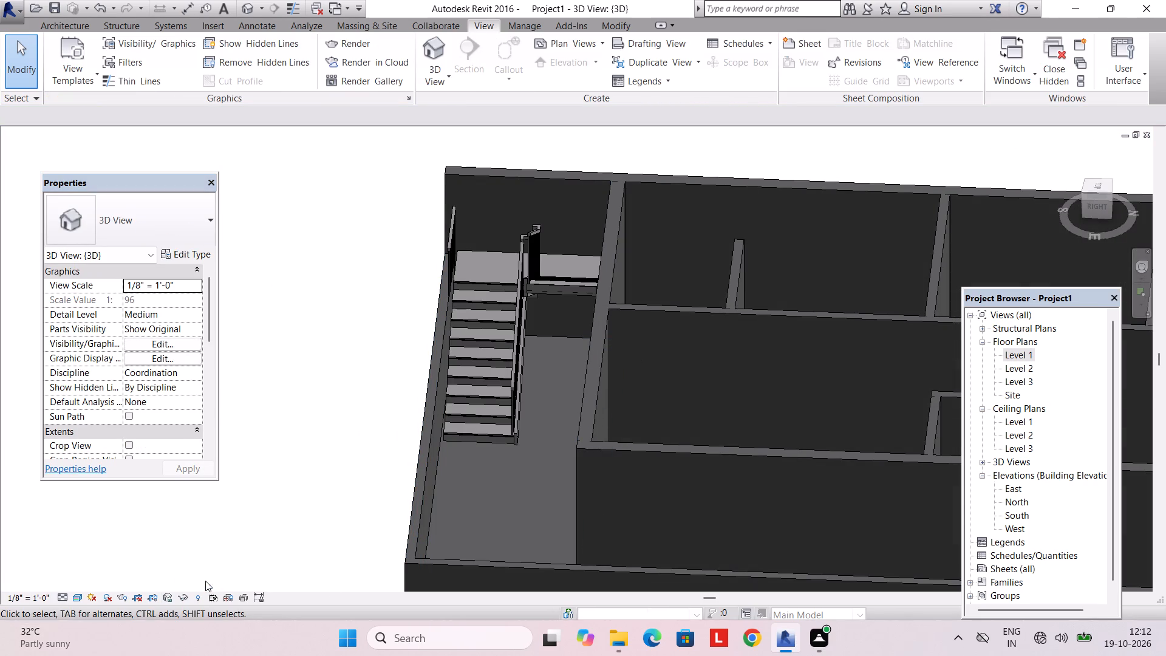
# Examine the finished stair, landing and new south railing in 3D from the front and right sides.
pyautogui.scroll(2, 310, 397)
pyautogui.keyDown('shift'); pyautogui.moveTo(310, 397); pyautogui.dragTo(433, 397, button='middle'); pyautogui.keyUp('shift')
pyautogui.scroll(-5, 443, 408)
pyautogui.keyDown('shift'); pyautogui.moveTo(420, 443); pyautogui.dragTo(490, 412, button='middle'); pyautogui.keyUp('shift')
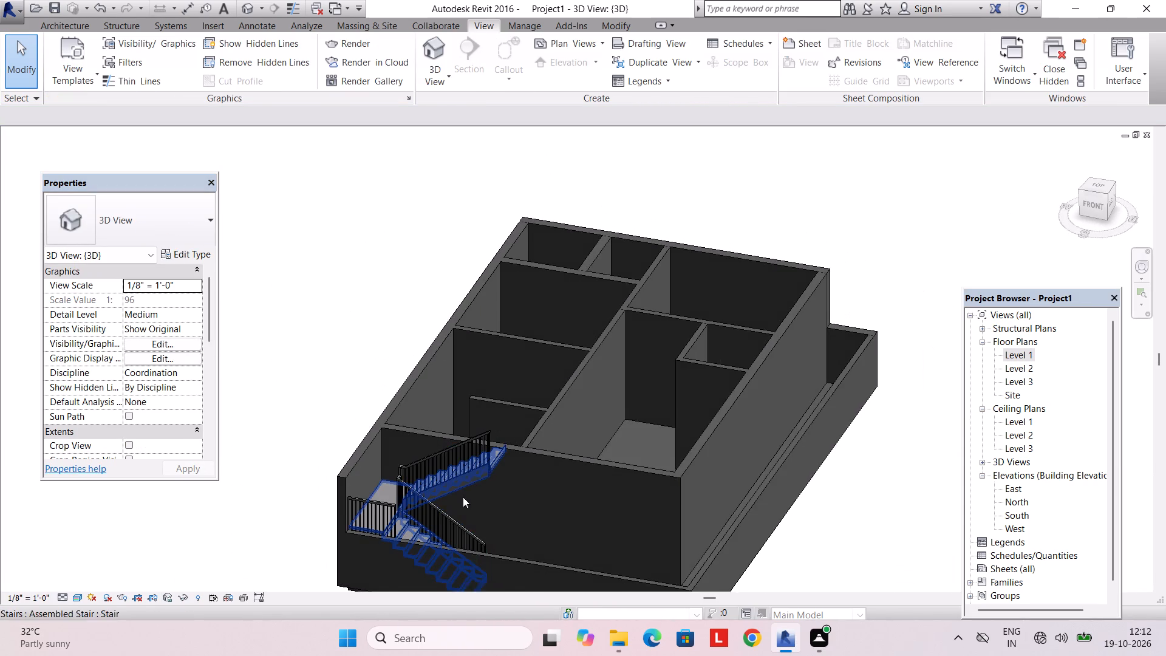
pyautogui.moveTo(463, 474); pyautogui.dragTo(463, 443, button='middle')
pyautogui.moveTo(452, 459); pyautogui.dragTo(508, 424, button='middle')
pyautogui.scroll(4, 519, 491)
pyautogui.moveTo(509, 514); pyautogui.dragTo(460, 482, button='middle')
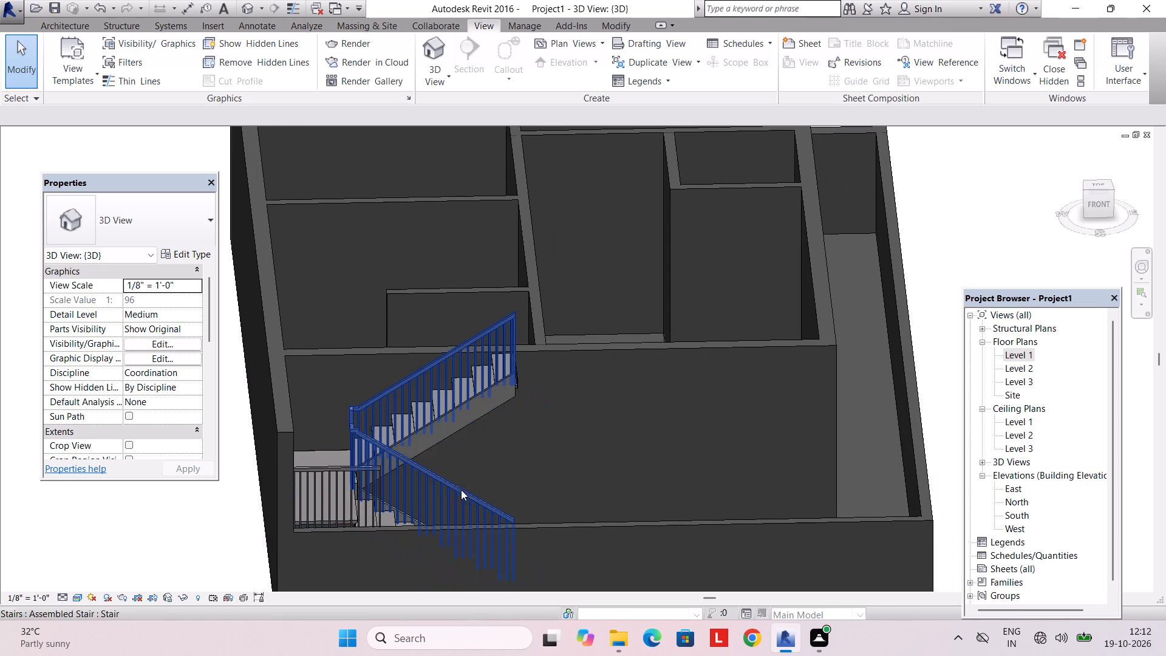
pyautogui.click(360, 468)
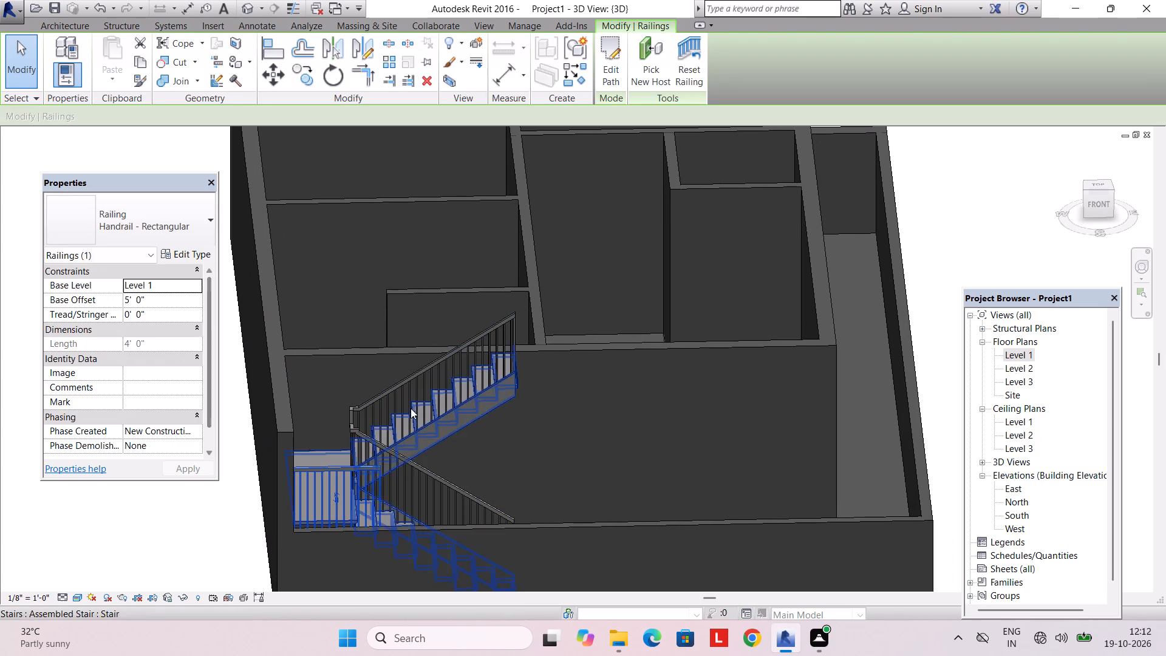
pyautogui.press('Escape')
pyautogui.moveTo(605, 497); pyautogui.dragTo(555, 483, button='middle')
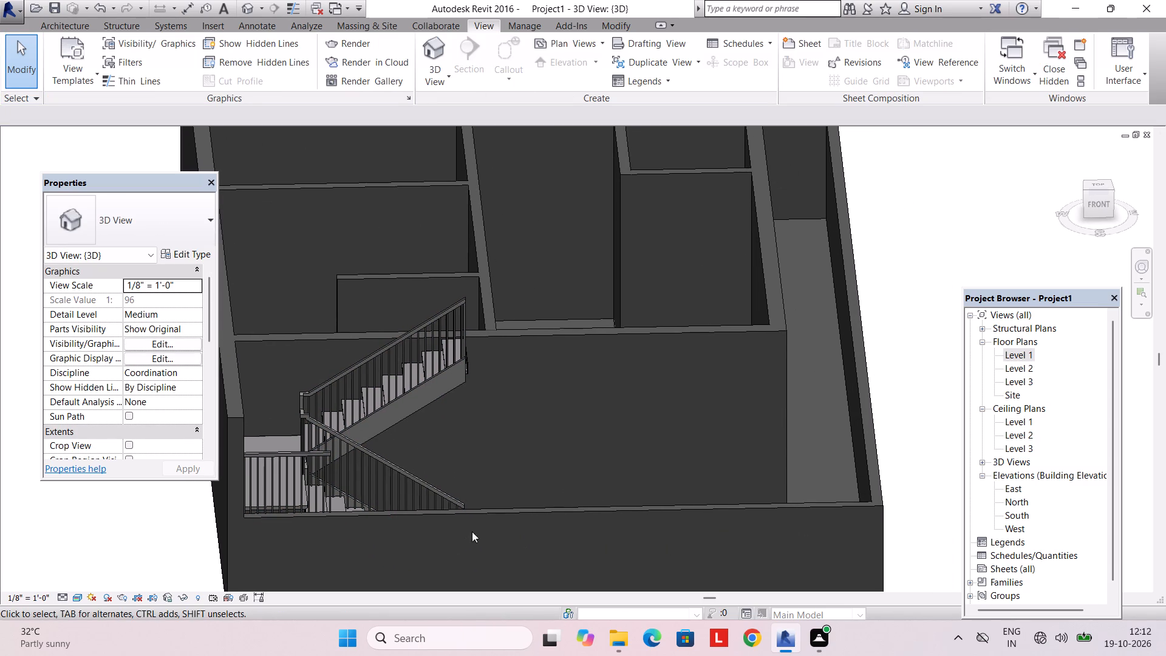
pyautogui.keyDown('shift'); pyautogui.moveTo(497, 536); pyautogui.dragTo(312, 572, button='middle'); pyautogui.keyUp('shift')
pyautogui.moveTo(390, 316); pyautogui.dragTo(547, 569, button='middle')
pyautogui.keyDown('shift'); pyautogui.moveTo(488, 550); pyautogui.dragTo(413, 526, button='middle'); pyautogui.keyUp('shift')
pyautogui.moveTo(568, 466); pyautogui.dragTo(488, 448, button='middle')
pyautogui.keyDown('shift'); pyautogui.moveTo(493, 447); pyautogui.dragTo(415, 420, button='middle'); pyautogui.keyUp('shift')
pyautogui.moveTo(636, 412); pyautogui.dragTo(643, 466, button='middle')
pyautogui.keyDown('shift'); pyautogui.moveTo(616, 453); pyautogui.dragTo(642, 482, button='middle'); pyautogui.keyUp('shift')
pyautogui.scroll(-1, 601, 436)
pyautogui.scroll(9, 601, 426)
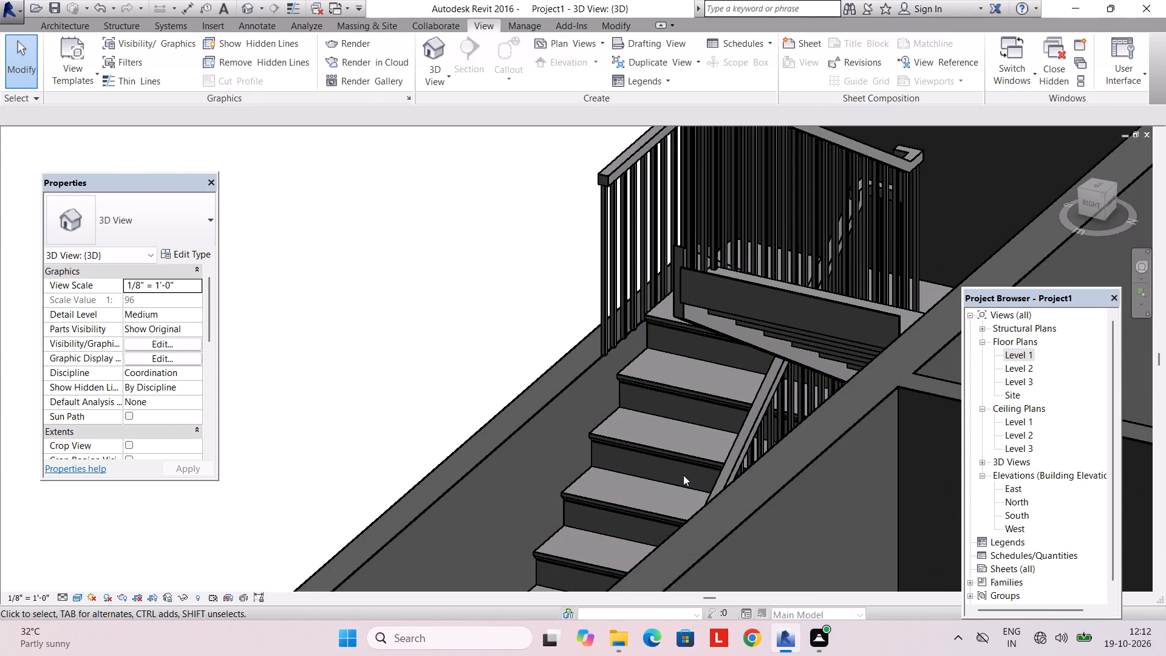
pyautogui.scroll(-7, 672, 486)
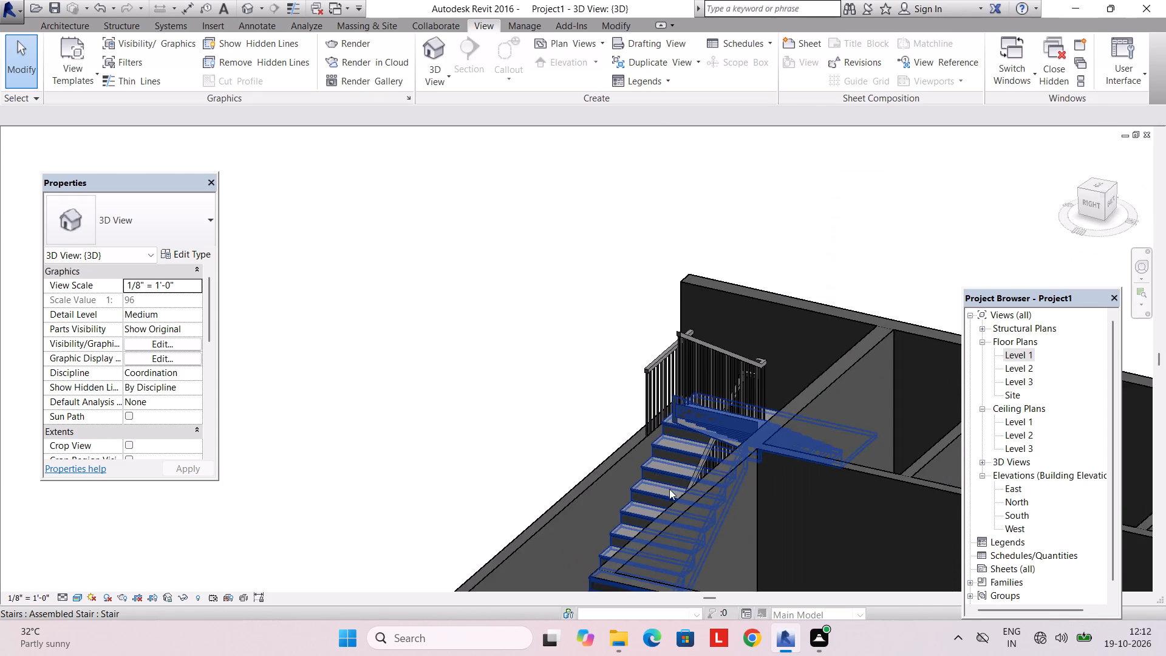
pyautogui.keyDown('shift'); pyautogui.moveTo(662, 493); pyautogui.dragTo(778, 470, button='middle'); pyautogui.keyUp('shift')
pyautogui.moveTo(570, 518); pyautogui.dragTo(547, 409, button='middle')
pyautogui.moveTo(486, 480); pyautogui.dragTo(616, 479, button='middle')
pyautogui.keyDown('shift'); pyautogui.scroll(-4, 616, 479); pyautogui.keyUp('shift')
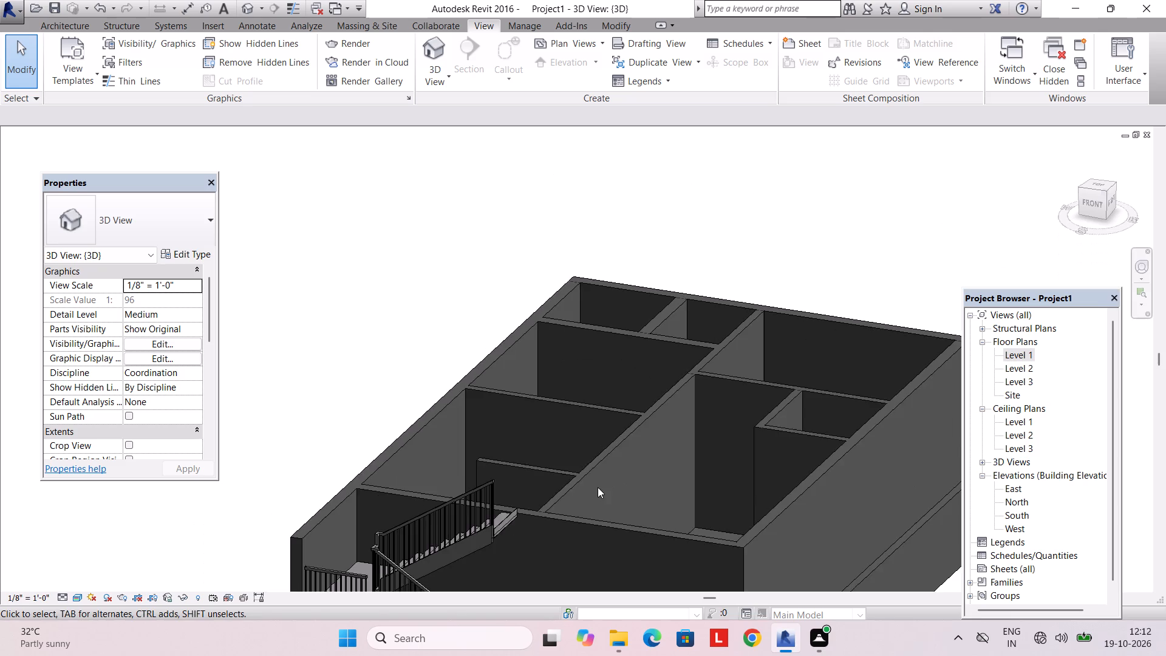
pyautogui.moveTo(596, 483); pyautogui.dragTo(610, 420, button='middle')
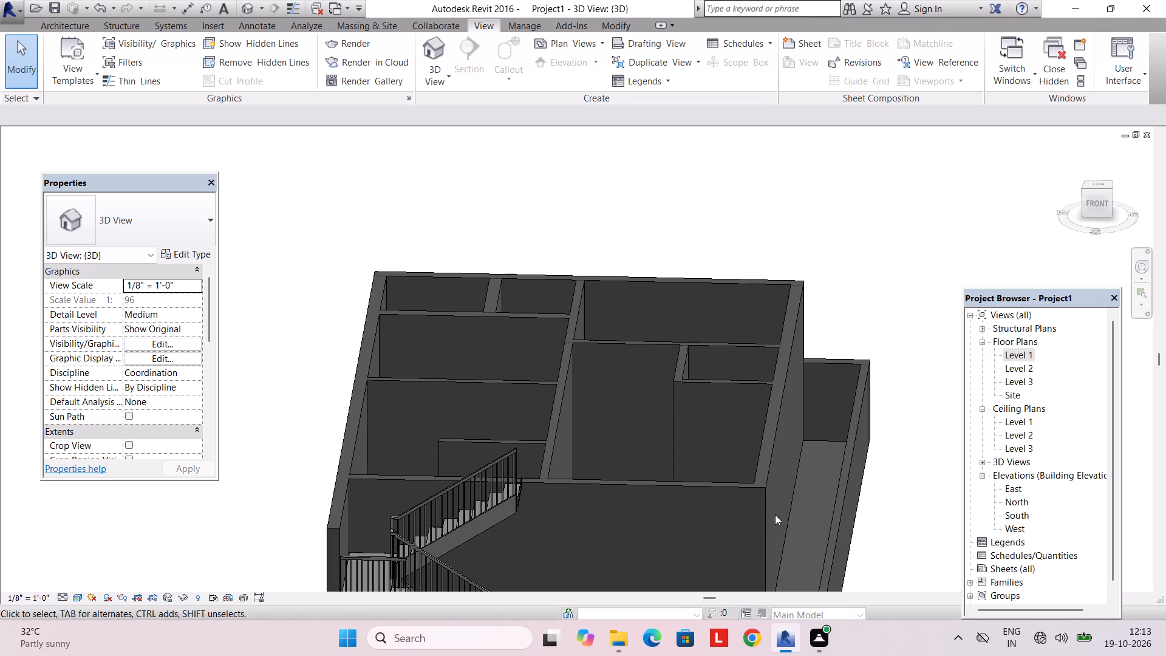
# Open the Level 1 floor plan and review the room layout from the stair to the north rooms.
pyautogui.doubleClick(1018, 355)
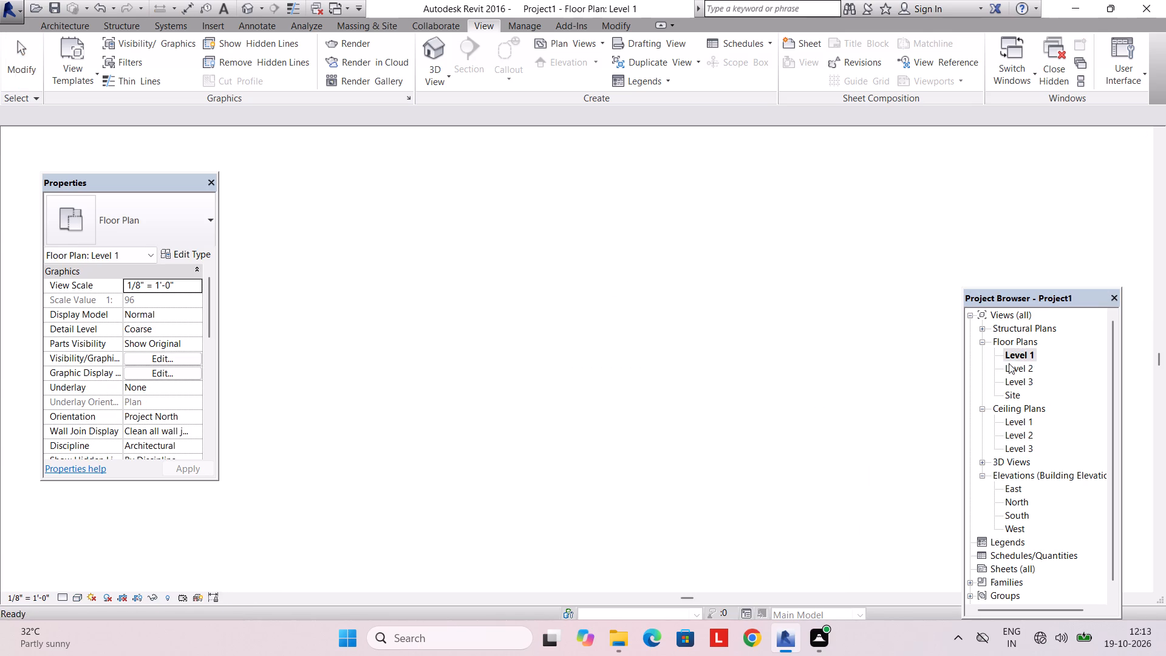
pyautogui.scroll(-3, 619, 486)
pyautogui.press('Escape')
pyautogui.scroll(-1, 646, 435)
pyautogui.moveTo(637, 445); pyautogui.dragTo(608, 483, button='middle')
pyautogui.scroll(-5, 650, 451)
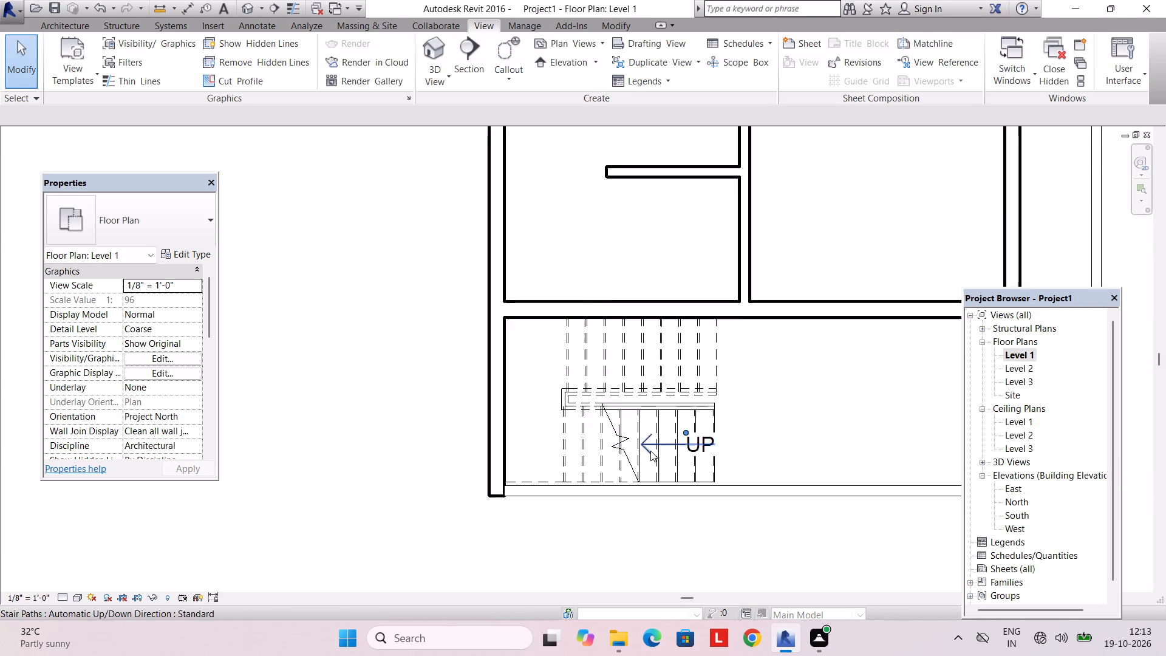
pyautogui.moveTo(757, 443); pyautogui.dragTo(623, 519, button='middle')
pyautogui.moveTo(734, 487); pyautogui.dragTo(638, 448, button='middle')
pyautogui.scroll(1, 717, 480)
pyautogui.moveTo(638, 448); pyautogui.dragTo(608, 483, button='middle')
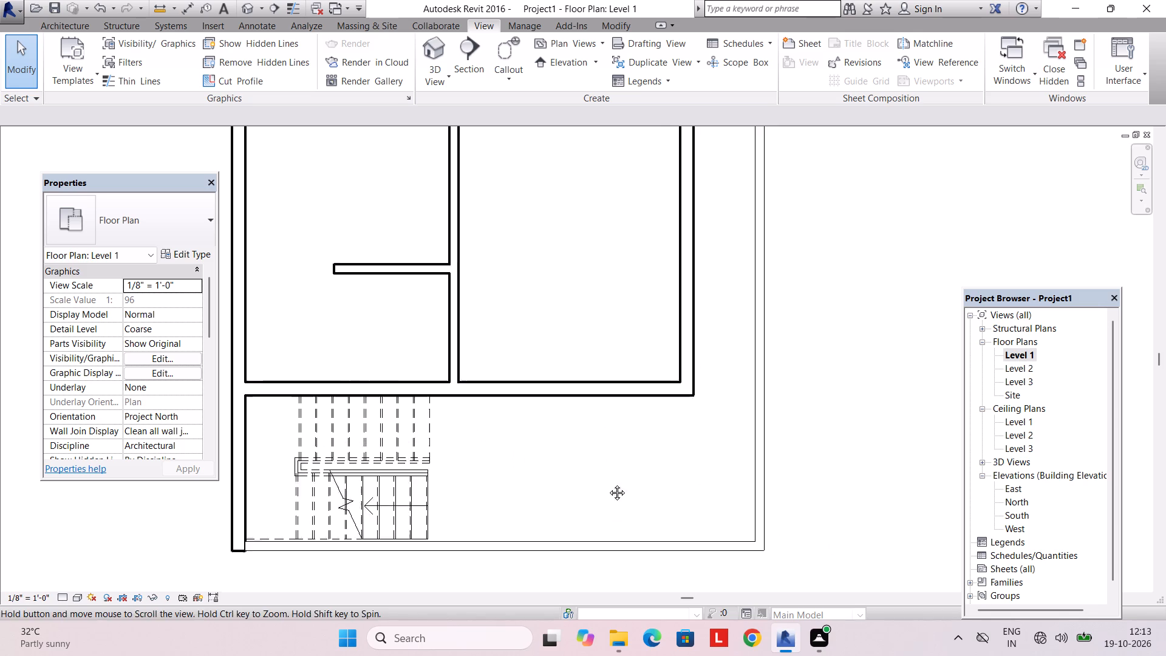
pyautogui.moveTo(608, 483); pyautogui.dragTo(599, 501, button='middle')
pyautogui.scroll(-3, 603, 499)
pyautogui.moveTo(610, 494); pyautogui.dragTo(669, 478, button='middle')
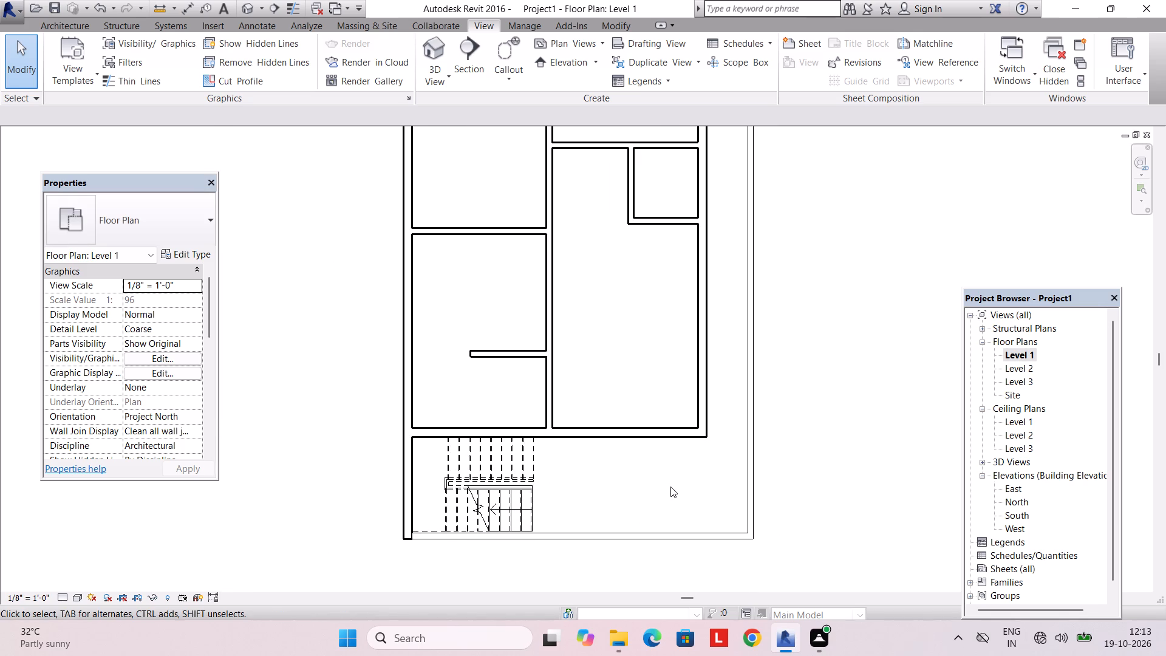
pyautogui.moveTo(647, 447); pyautogui.dragTo(614, 545, button='middle')
pyautogui.scroll(-3, 596, 462)
pyautogui.moveTo(588, 456); pyautogui.dragTo(613, 502, button='middle')
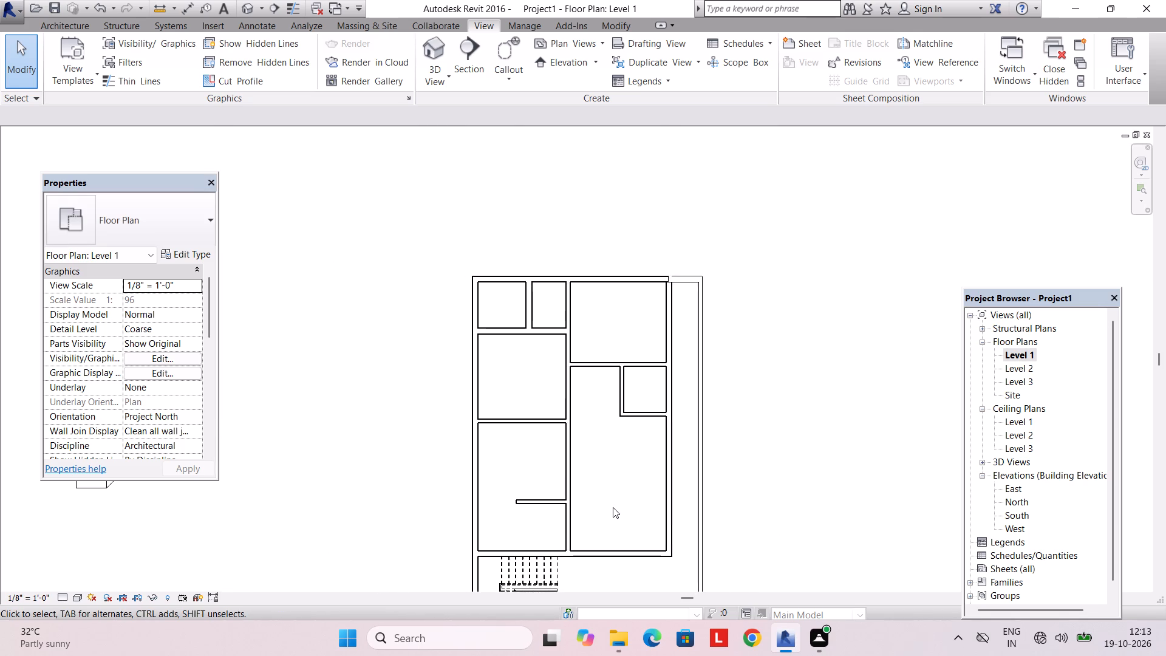
# Place a Single-Flush 36" x 84" door in the northeast room's south wall, centred 2' from its west wall and swinging into the room.
pyautogui.click(46, 31)
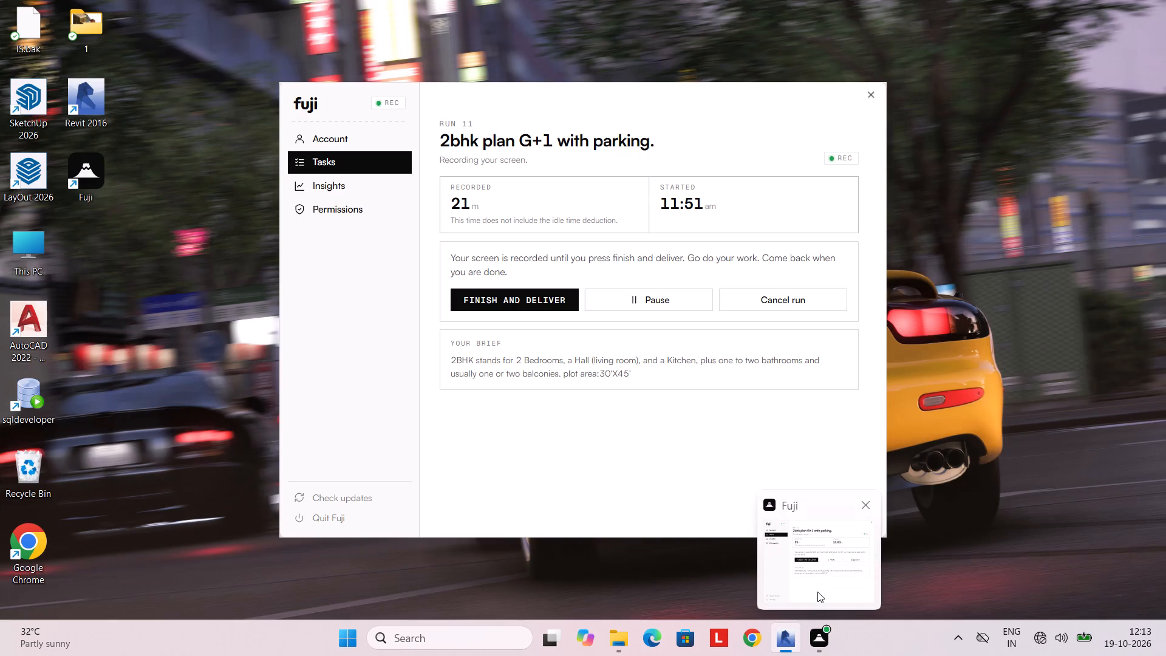
pyautogui.click(104, 31)
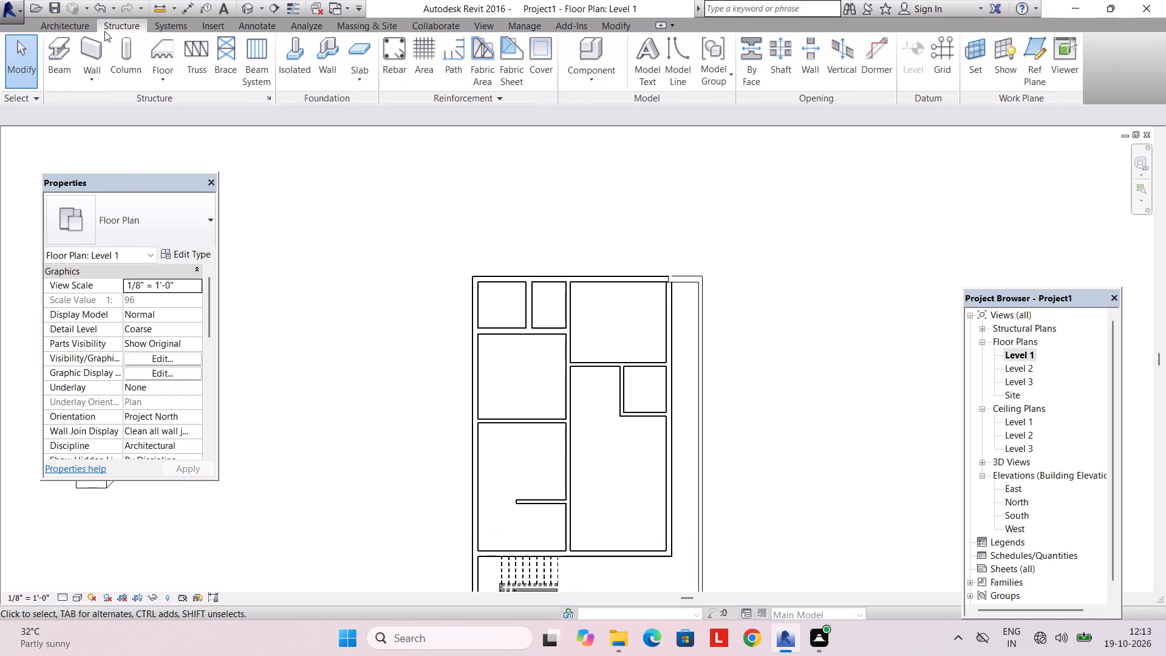
pyautogui.click(63, 30)
pyautogui.click(95, 58)
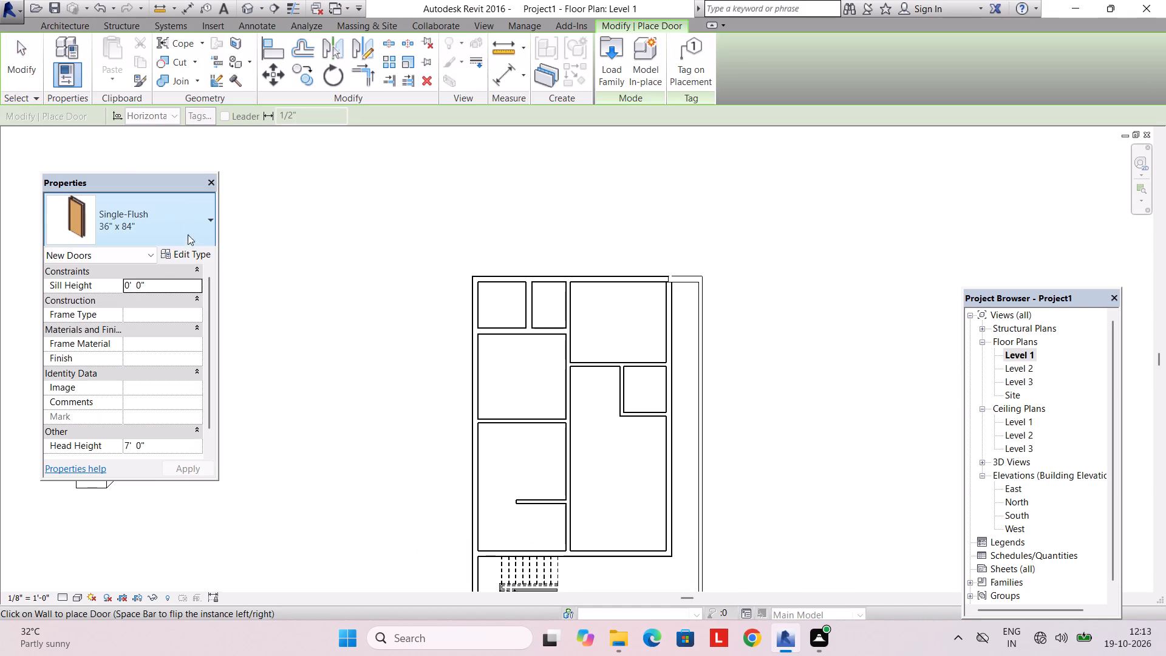
pyautogui.scroll(4, 587, 375)
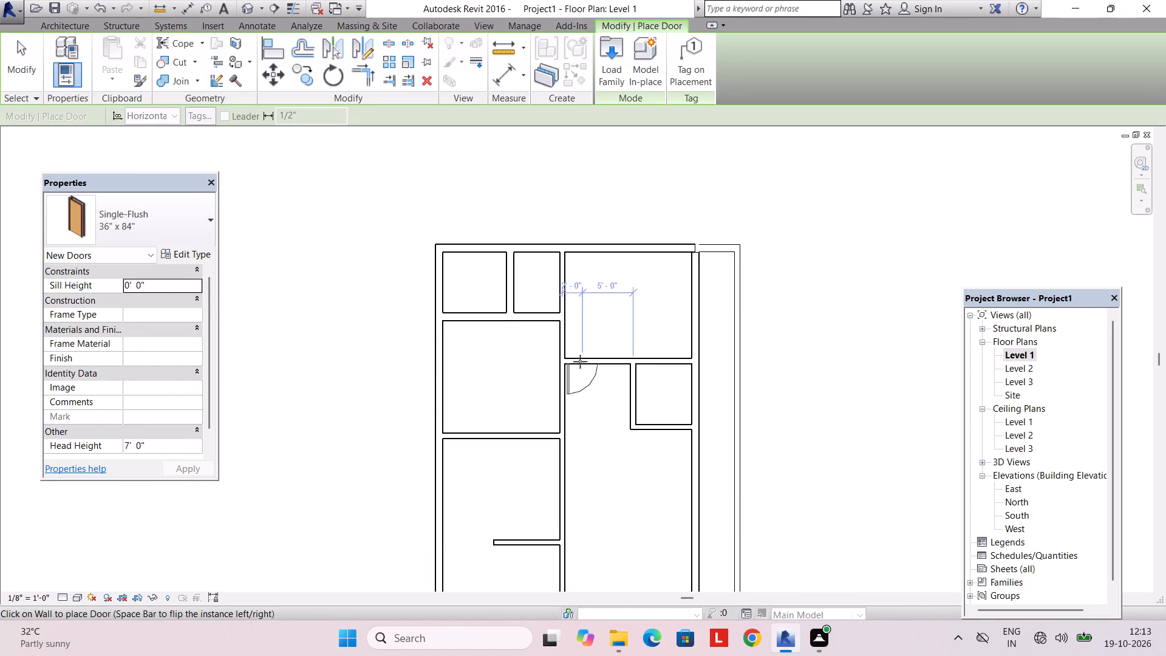
pyautogui.scroll(1, 580, 361)
pyautogui.press('space')
pyautogui.click(582, 356)
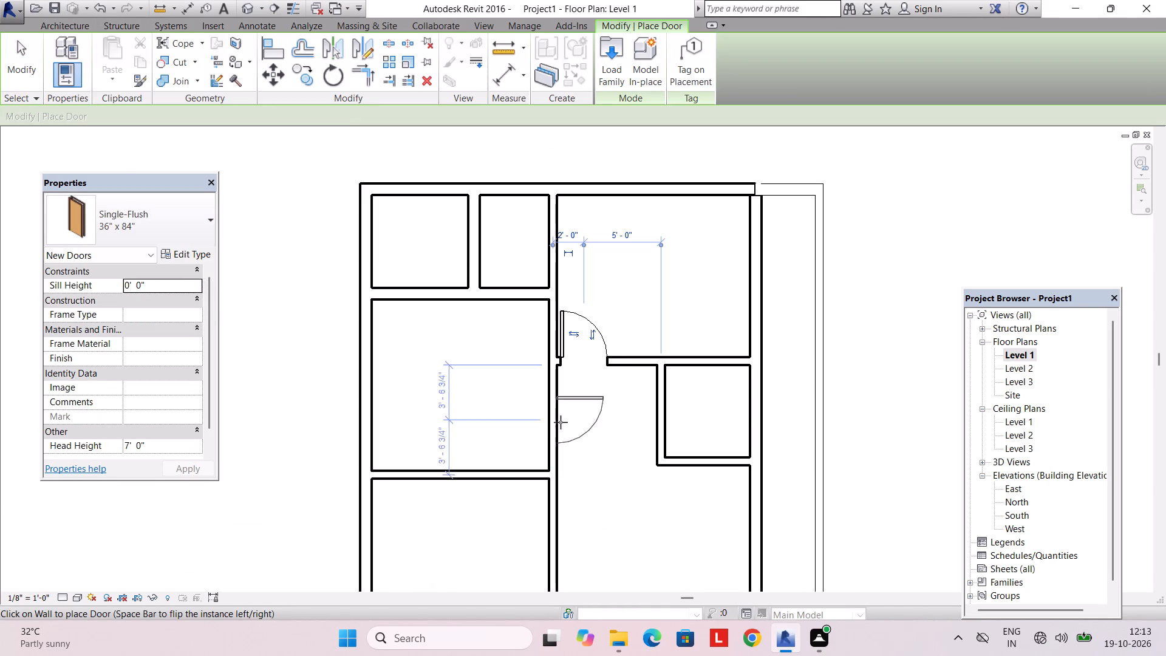
# Place a door in the second west room's east wall, centred 2' from its south wall and swinging into the room.
pyautogui.press('space')
pyautogui.press('space')
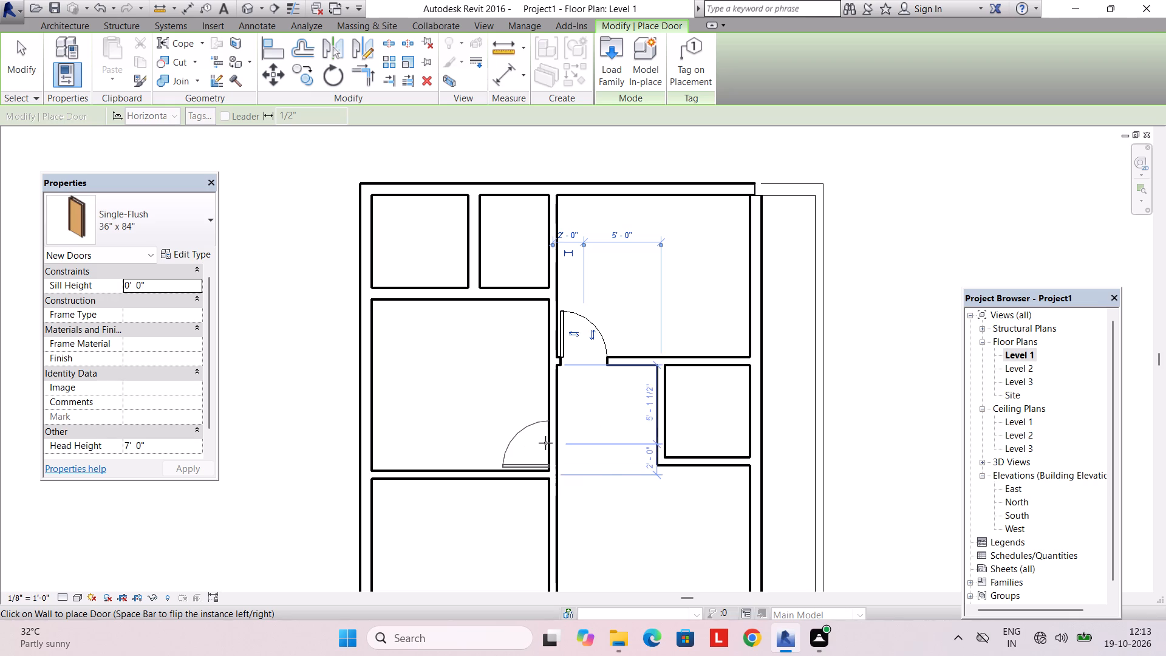
pyautogui.click(545, 443)
# Place a door in the small northwest room's south wall, centred 2' from its east wall and swinging into that room.
pyautogui.press('space')
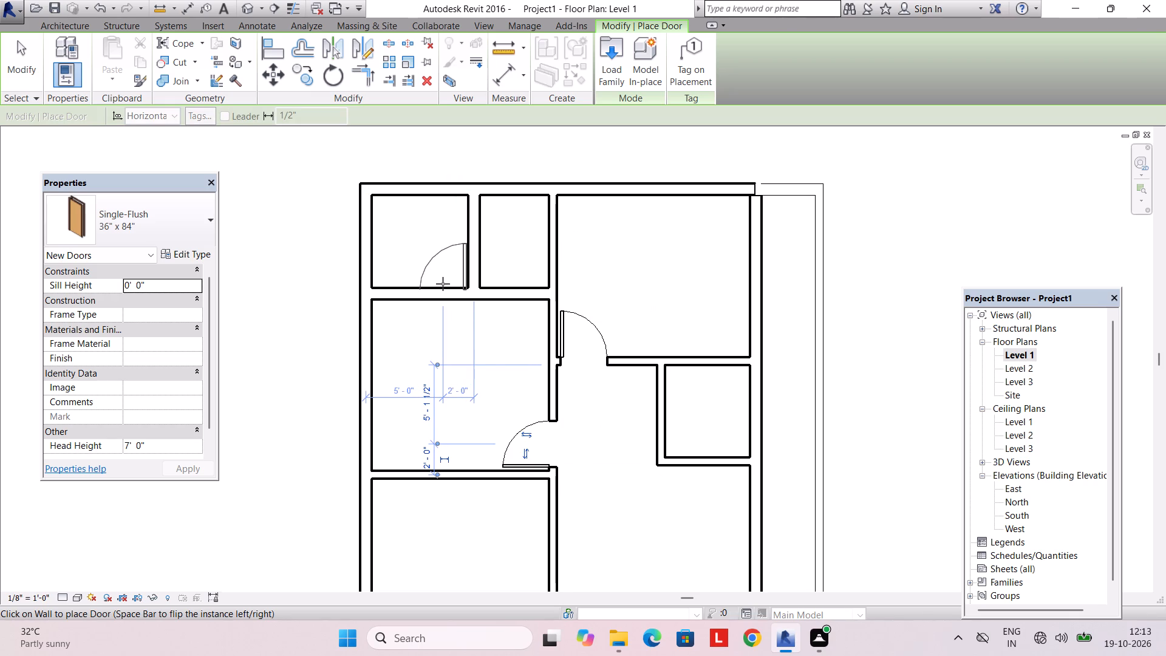
pyautogui.scroll(4, 439, 284)
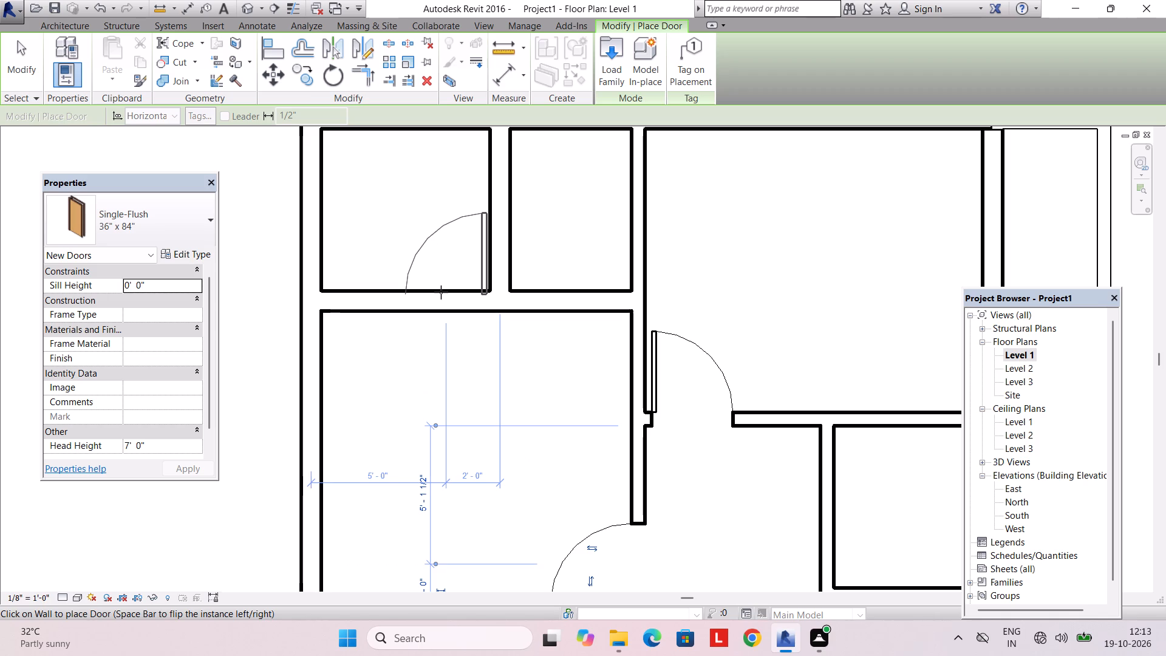
pyautogui.click(442, 292)
# Place an inward-swinging door in the hall's east exterior wall, centred 2' south of the small east room, and finish door placement.
pyautogui.scroll(-8, 603, 374)
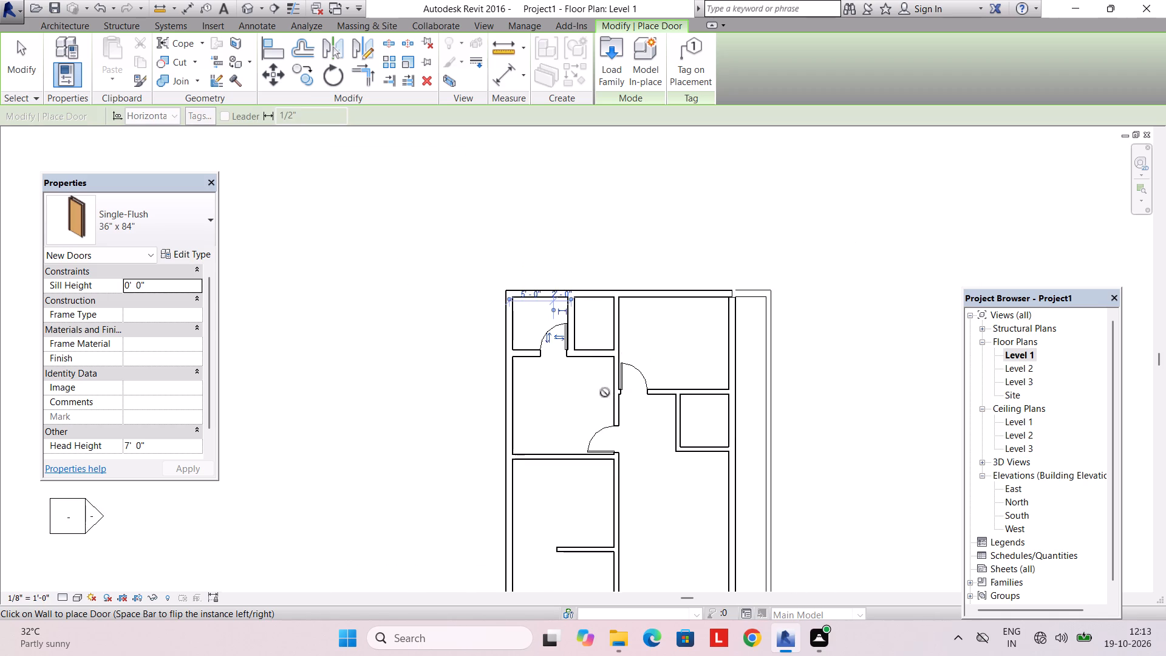
pyautogui.moveTo(603, 392); pyautogui.dragTo(440, 339, button='middle')
pyautogui.scroll(3, 589, 450)
pyautogui.scroll(3, 517, 409)
pyautogui.press('space')
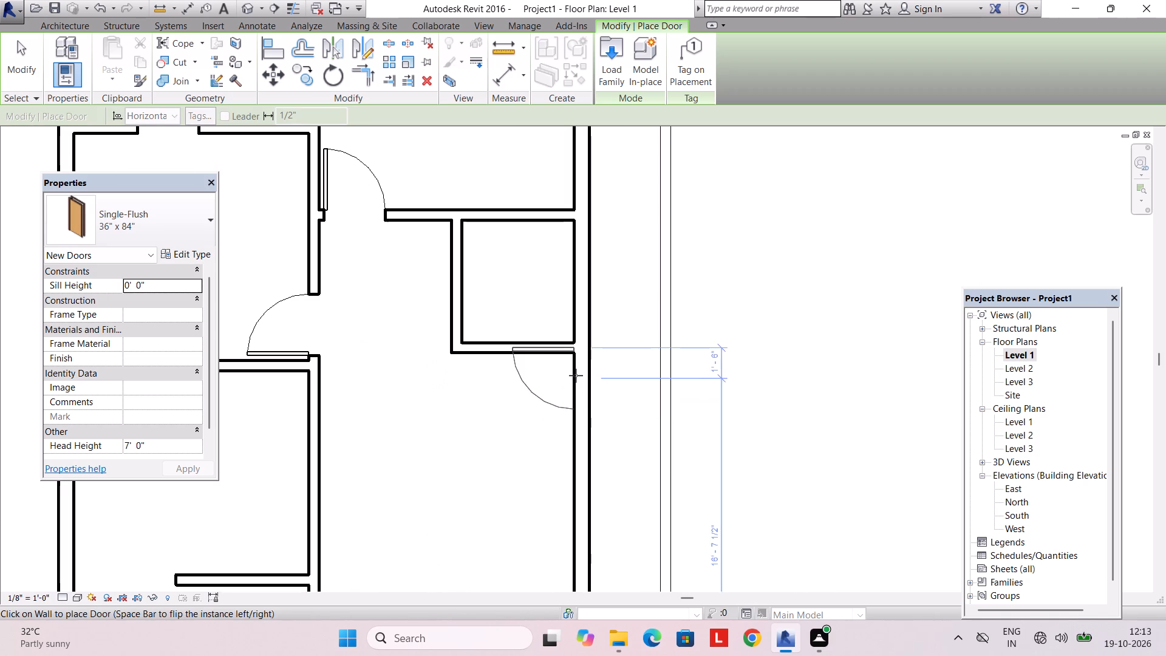
pyautogui.press('space')
pyautogui.click(574, 387)
pyautogui.scroll(-3, 514, 416)
pyautogui.moveTo(488, 437); pyautogui.dragTo(520, 383, button='middle')
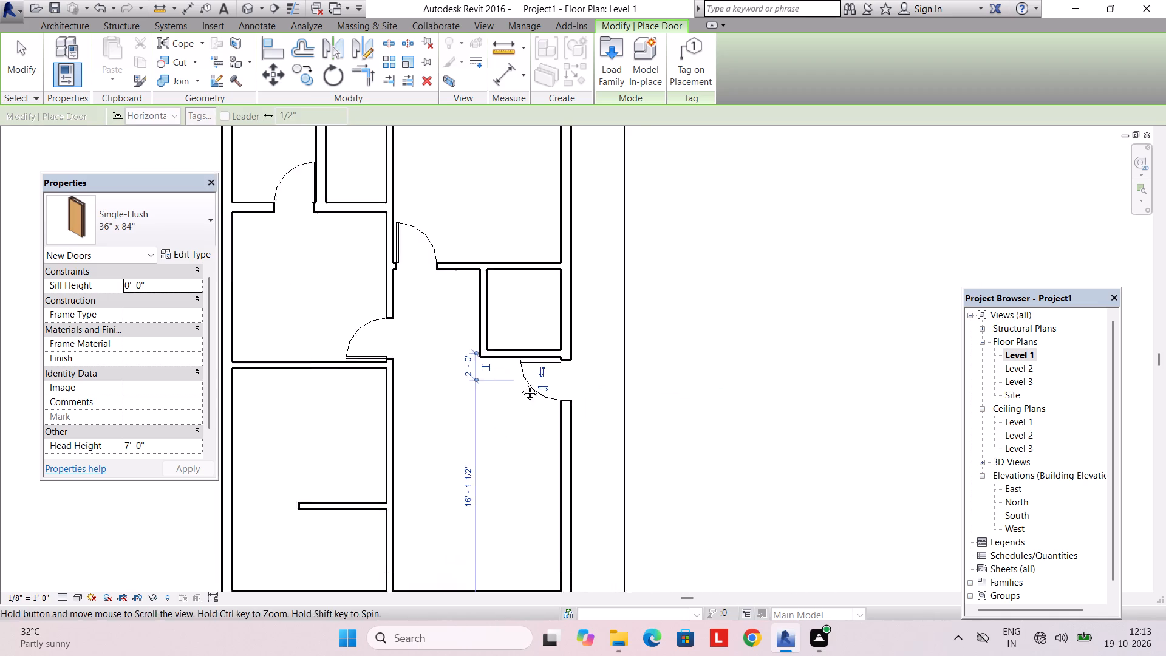
pyautogui.moveTo(520, 383); pyautogui.dragTo(550, 338, button='middle')
pyautogui.moveTo(545, 402); pyautogui.dragTo(545, 367, button='middle')
pyautogui.scroll(-1, 545, 369)
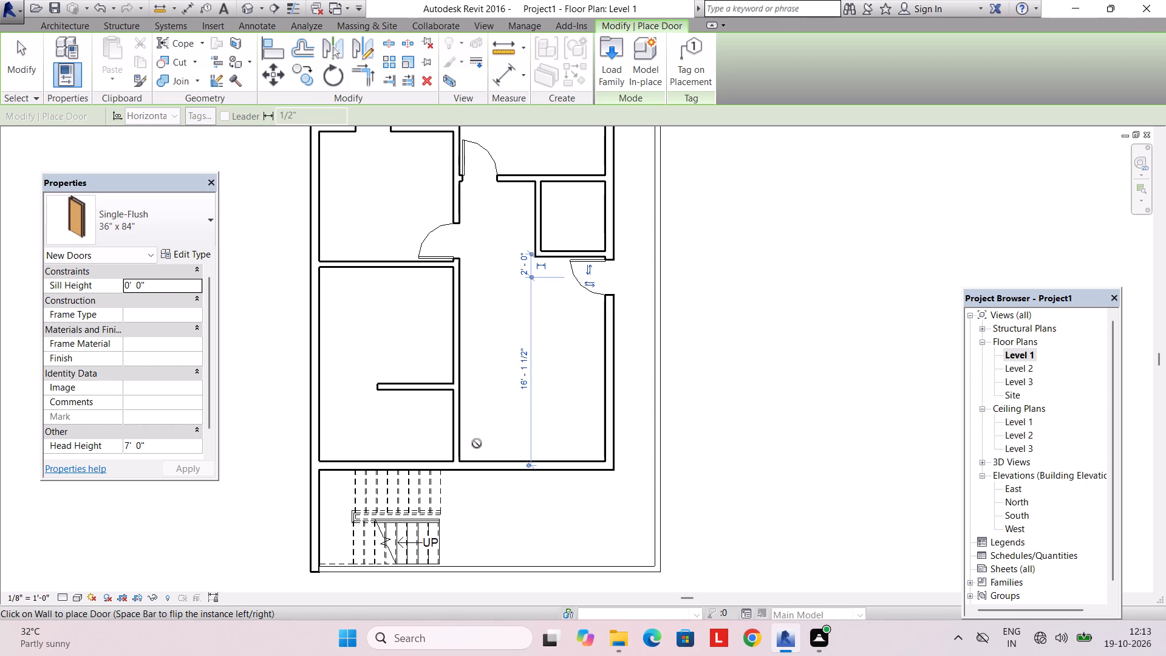
pyautogui.press('Escape')
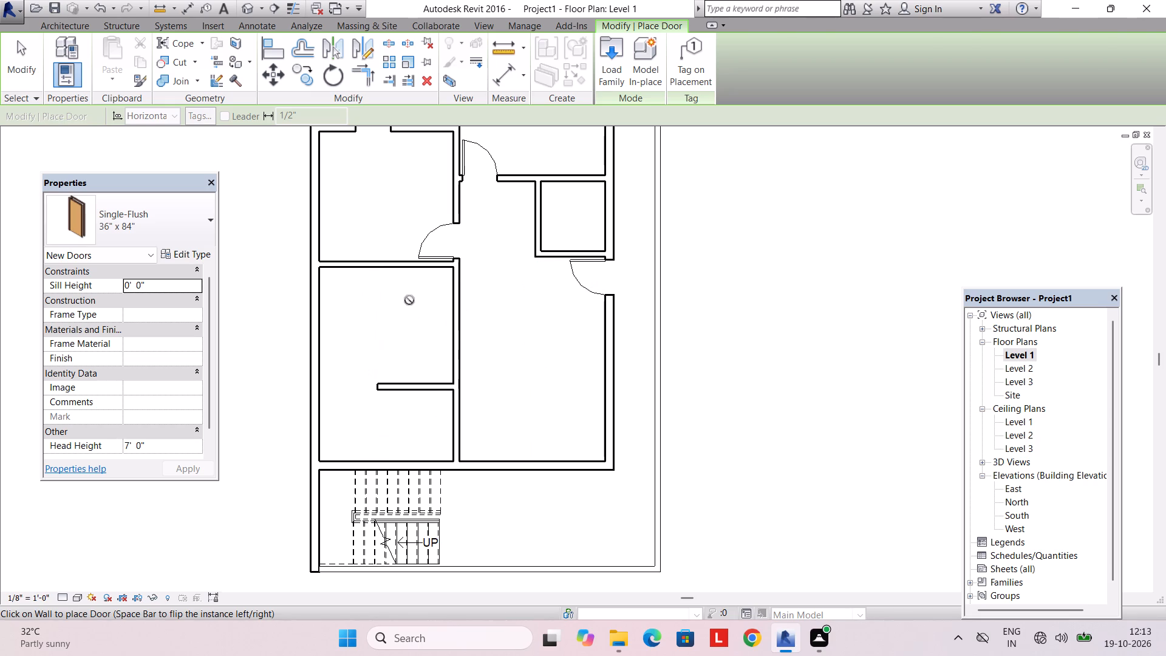
pyautogui.press('Escape')
# Nudge the small northwest room's door slightly west along its wall.
pyautogui.moveTo(406, 307); pyautogui.dragTo(424, 477, button='middle')
pyautogui.click(397, 279)
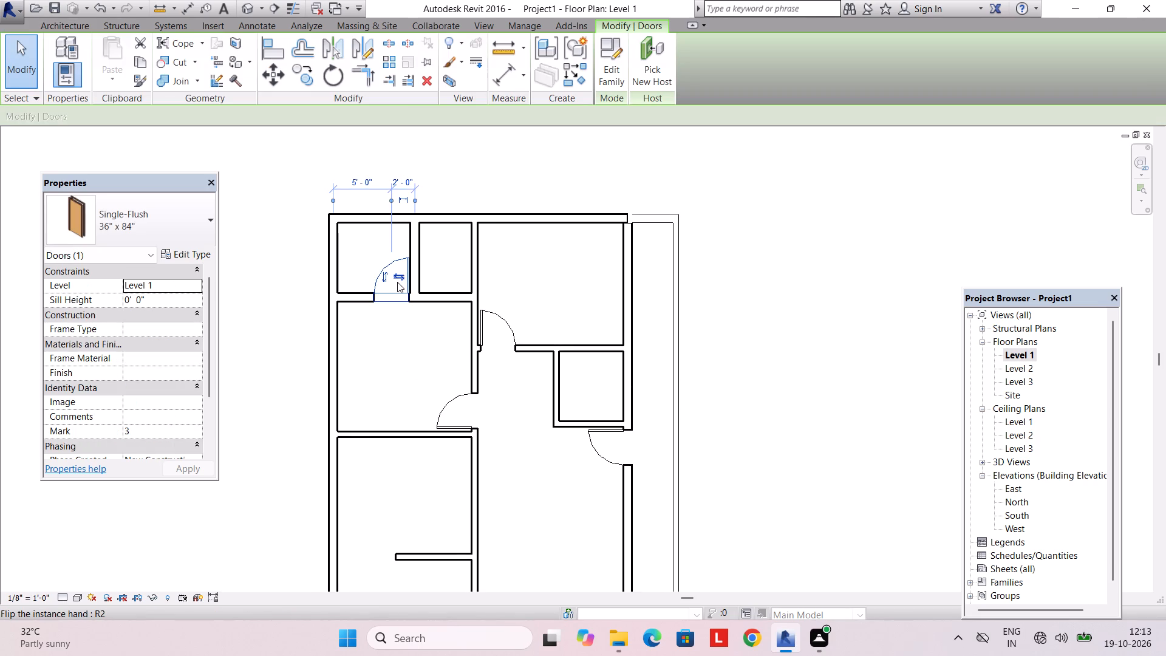
pyautogui.press('Left')
pyautogui.press('Escape')
pyautogui.scroll(-2, 424, 334)
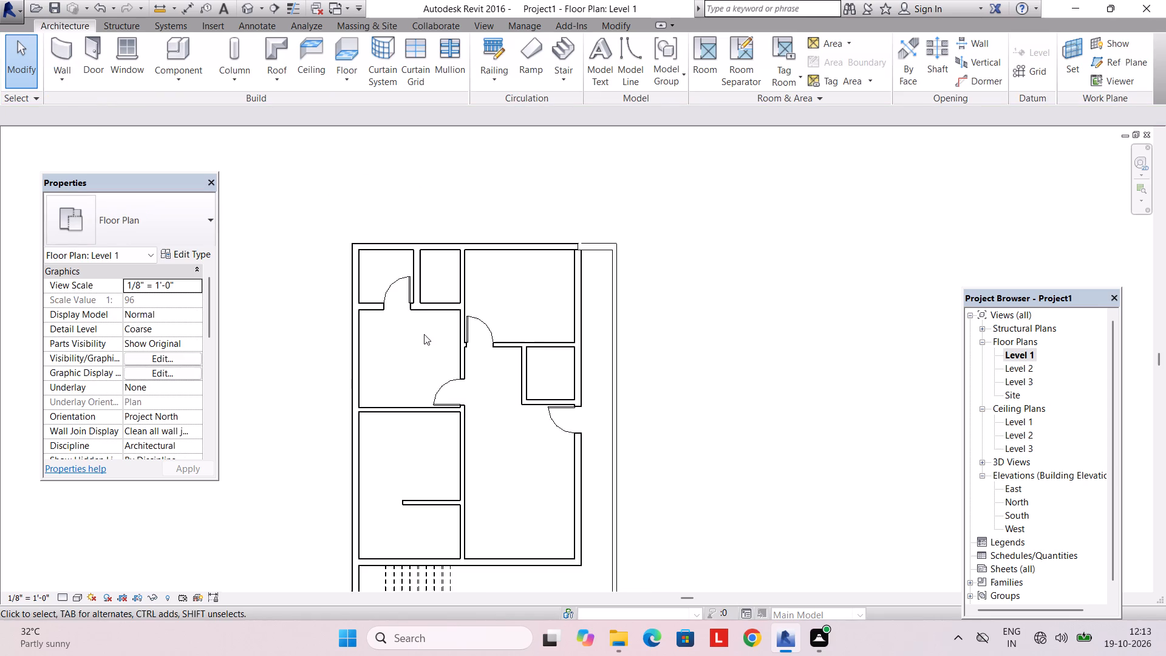
# Start placing another door and duplicate the Single-Flush 36" x 84" type under the name 2'7".
pyautogui.moveTo(424, 334); pyautogui.dragTo(414, 267, button='middle')
pyautogui.moveTo(436, 347); pyautogui.dragTo(422, 310, button='middle')
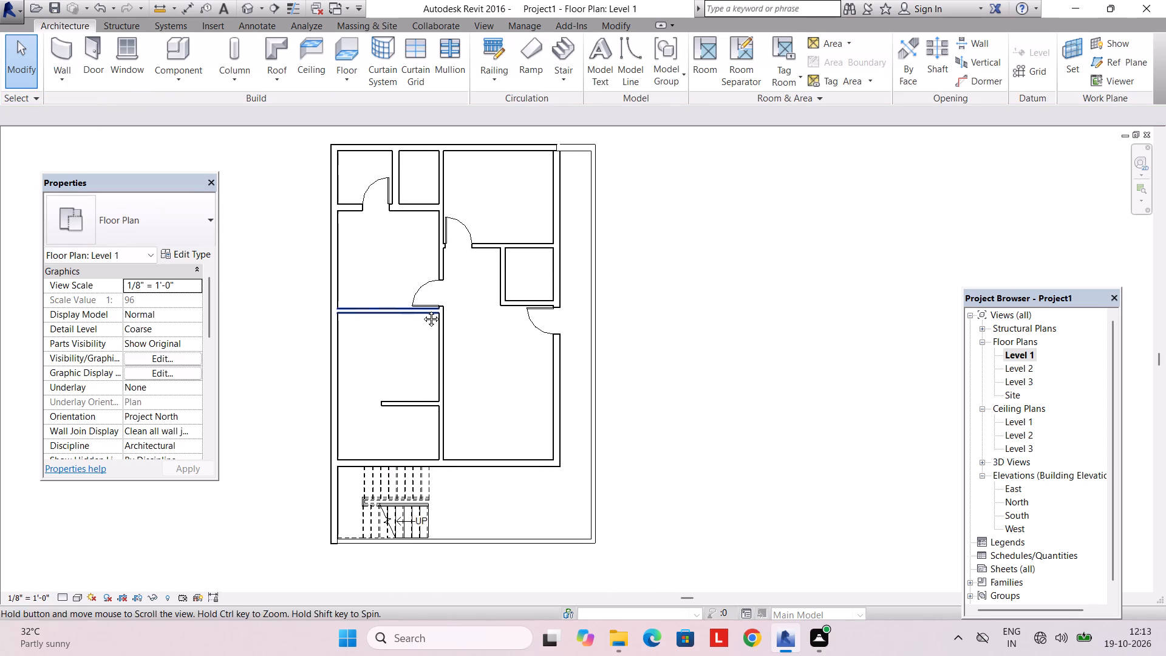
pyautogui.moveTo(422, 310); pyautogui.dragTo(419, 303, button='middle')
pyautogui.click(98, 47)
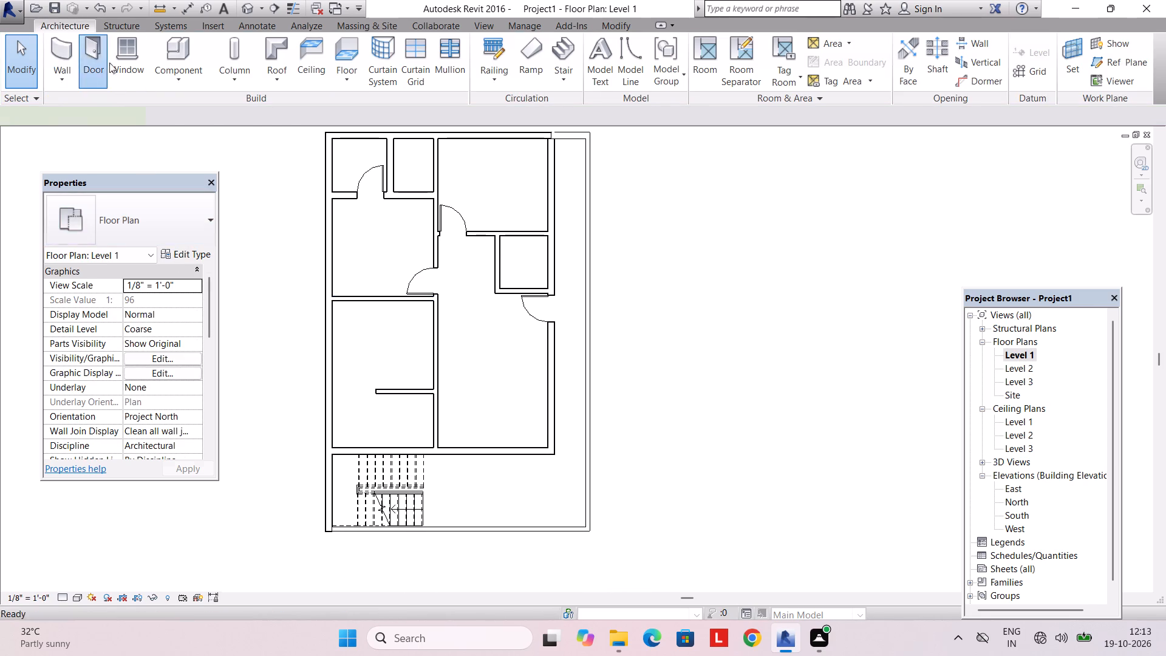
pyautogui.click(184, 253)
pyautogui.click(683, 141)
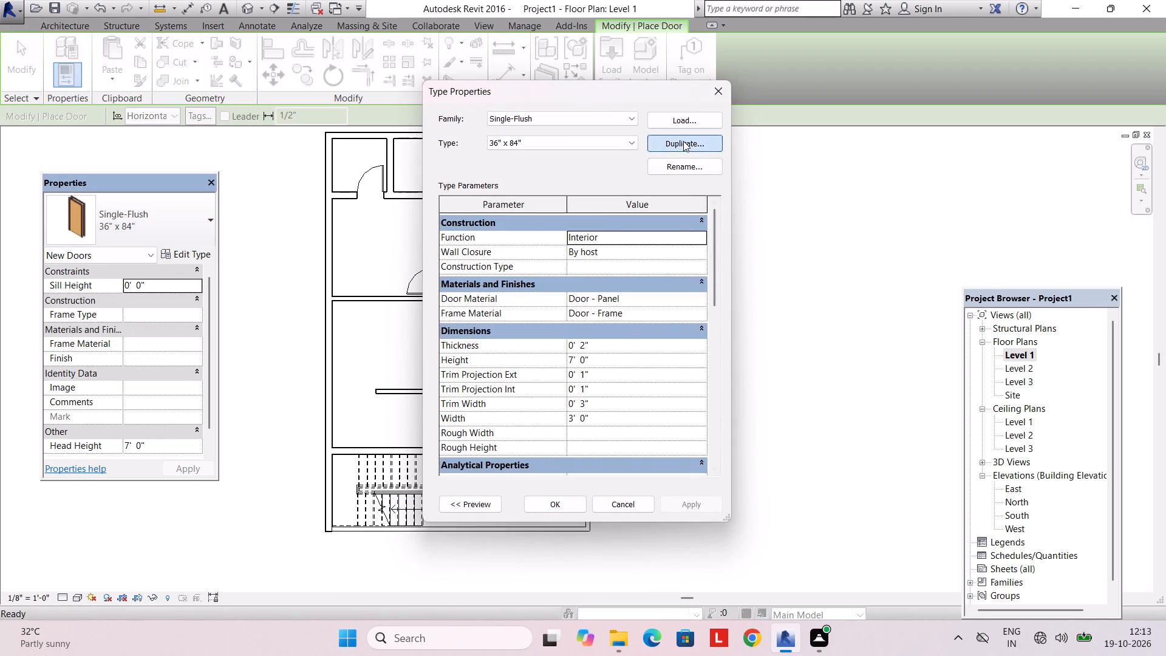
pyautogui.write('2.7')
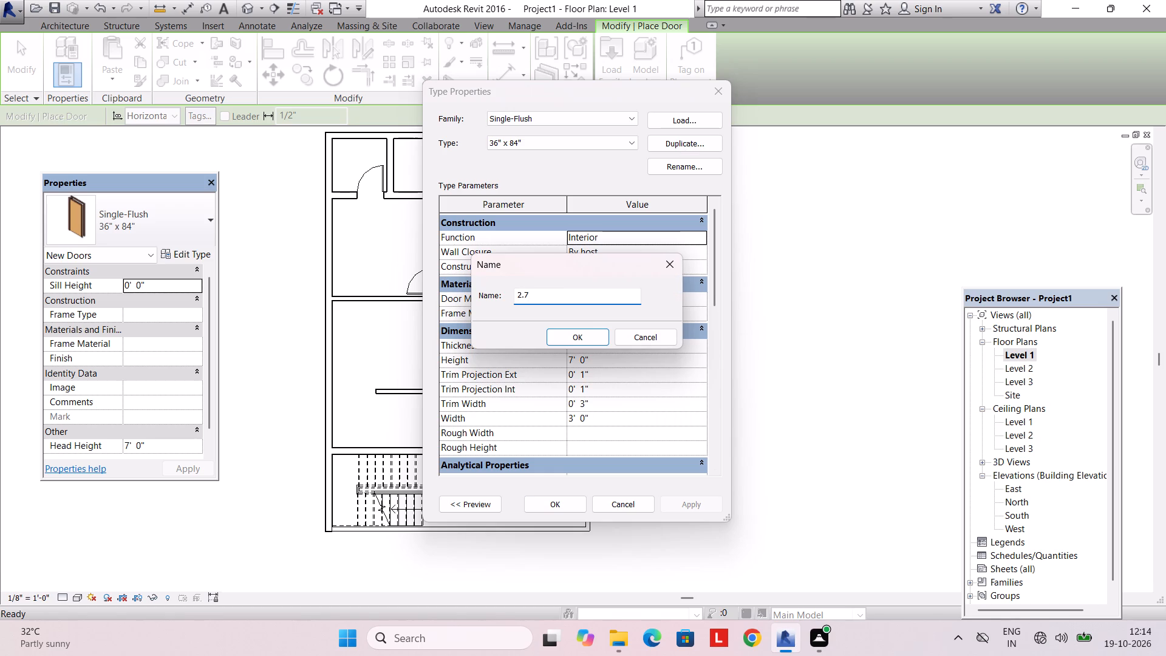
pyautogui.press('BackSpace')
pyautogui.press('BackSpace')
pyautogui.write('\'7"')
pyautogui.press('Return')
# Set the 2'7" door type's width to 2'7" and apply the type for placement.
pyautogui.click(628, 412)
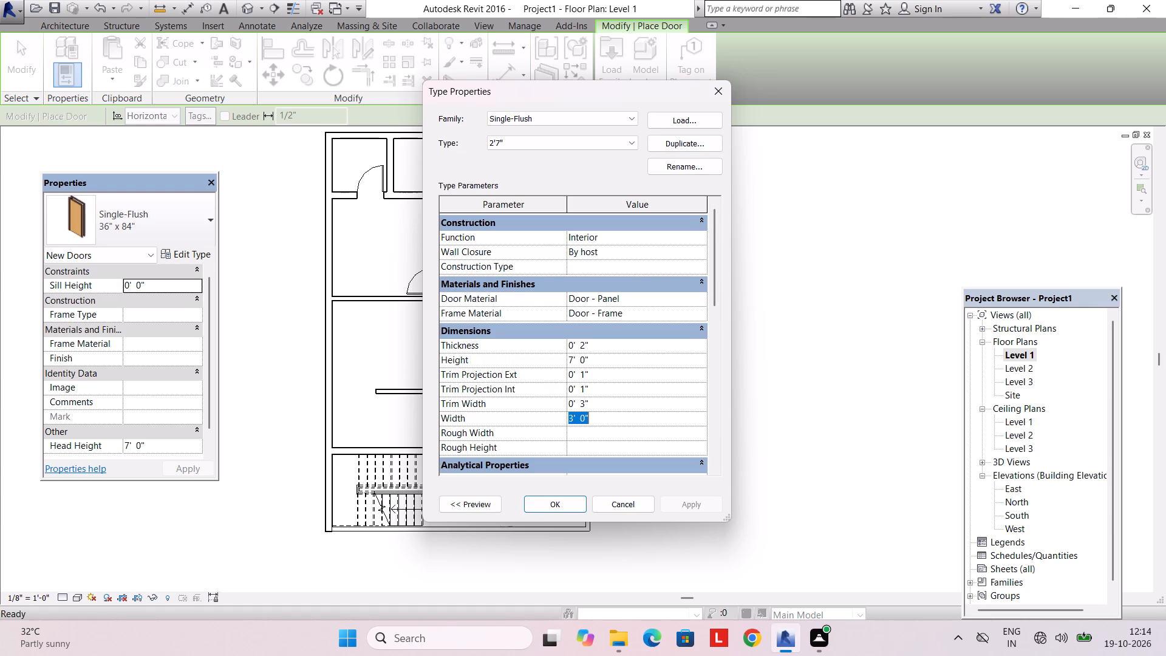
pyautogui.write('2\'7"')
pyautogui.press('Return')
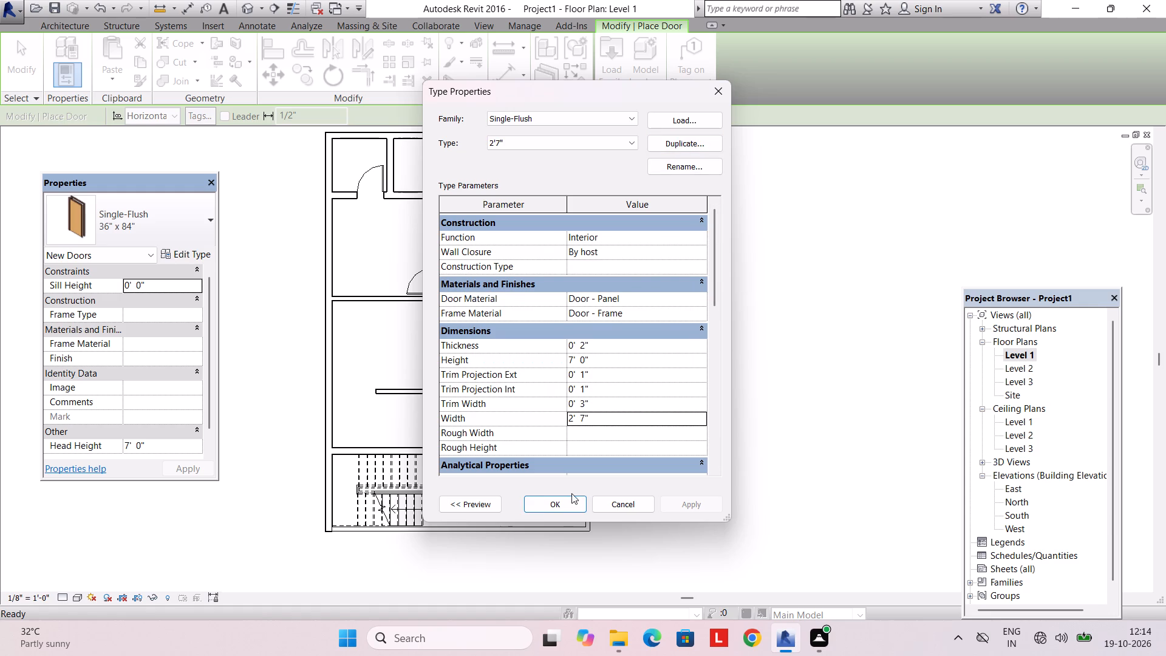
pyautogui.click(571, 493)
pyautogui.click(568, 497)
# Place a 2'7" door in the south wall of the second small north room, near its west wall and swinging into the room.
pyautogui.scroll(4, 409, 199)
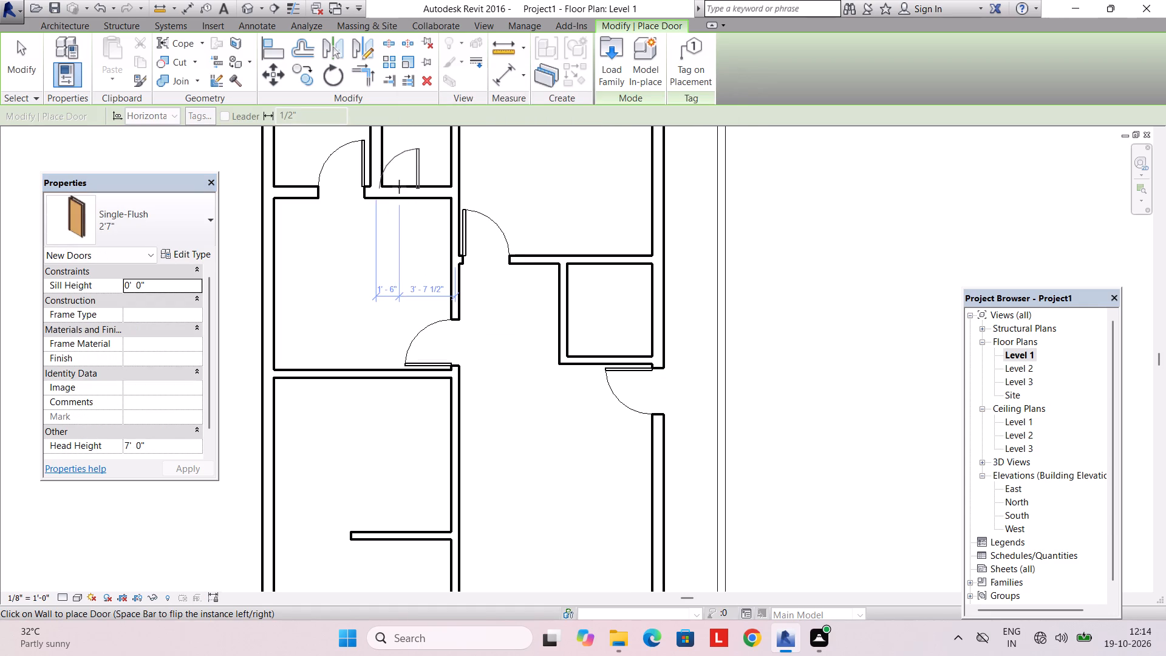
pyautogui.press('space')
pyautogui.click(407, 186)
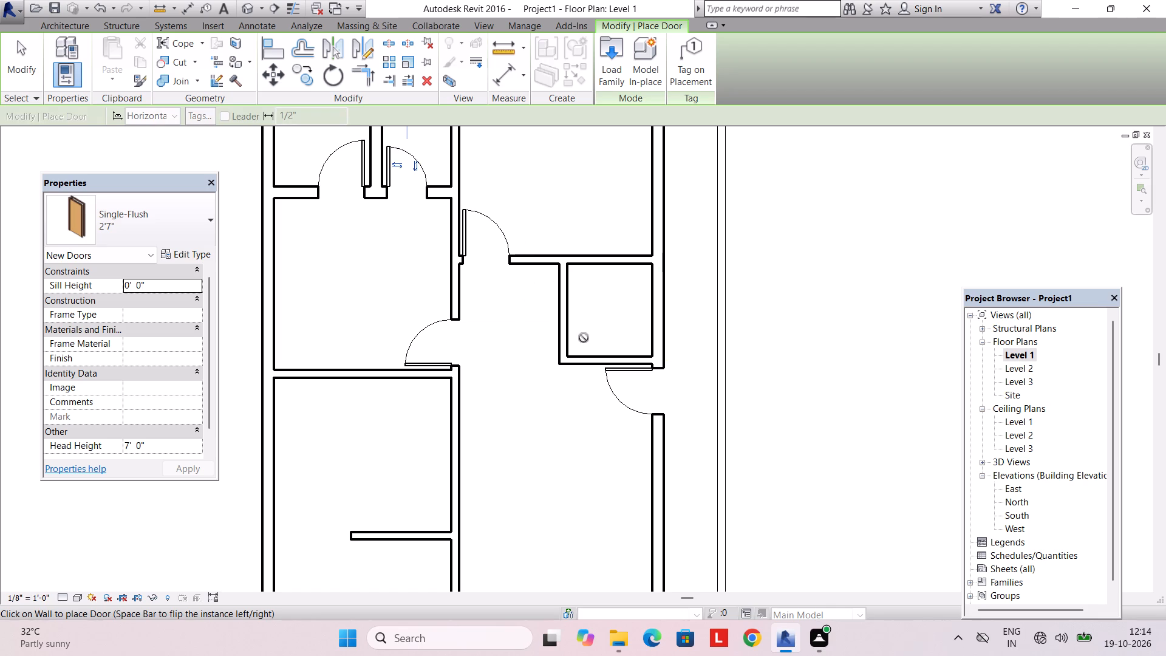
# Place a 2'7" door in the small east room's west wall, centred 2' from its south wall and swinging into that room.
pyautogui.press('space')
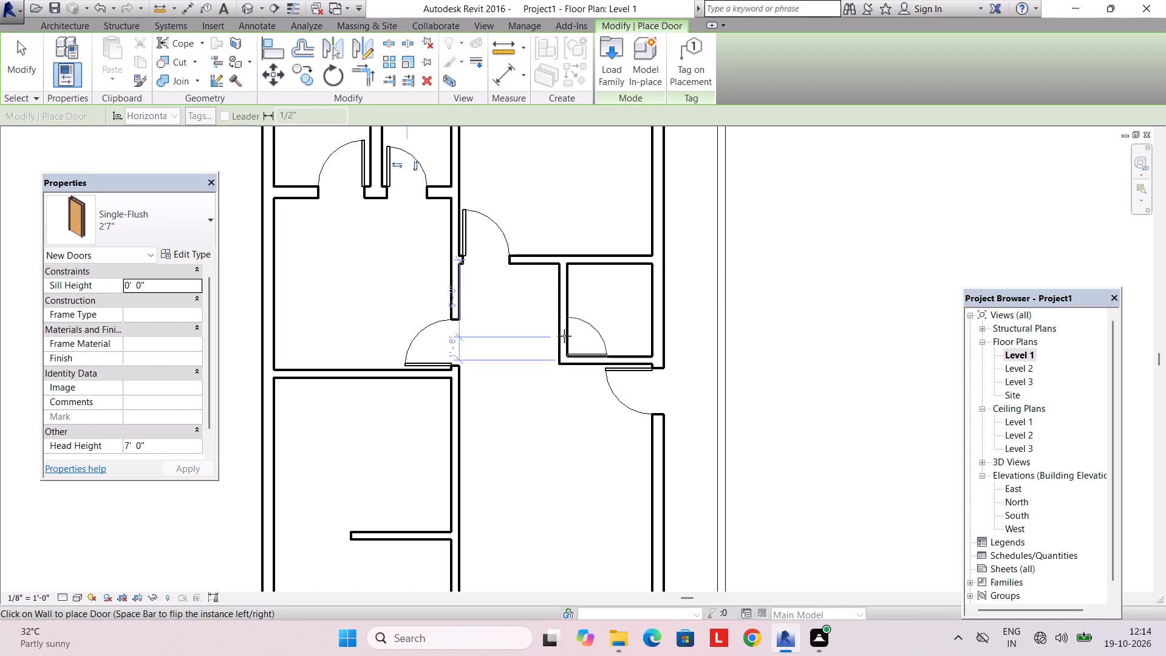
pyautogui.click(565, 333)
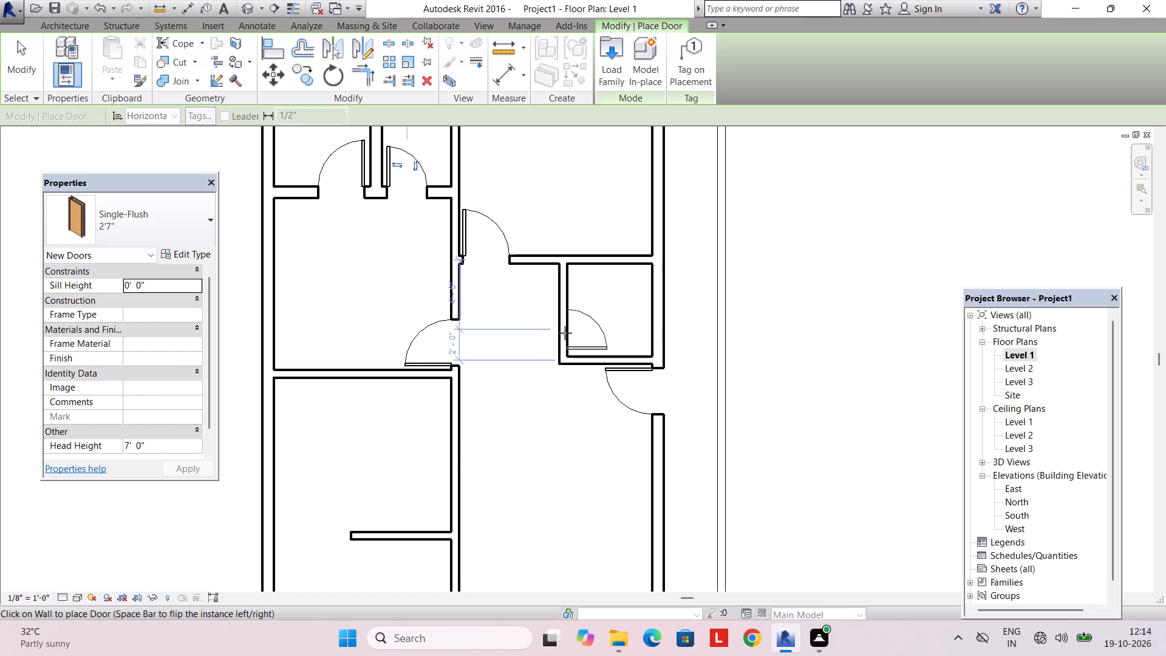
pyautogui.scroll(-3, 559, 391)
pyautogui.moveTo(556, 405); pyautogui.dragTo(468, 309, button='middle')
pyautogui.scroll(1, 468, 313)
pyautogui.moveTo(479, 357); pyautogui.dragTo(489, 312, button='middle')
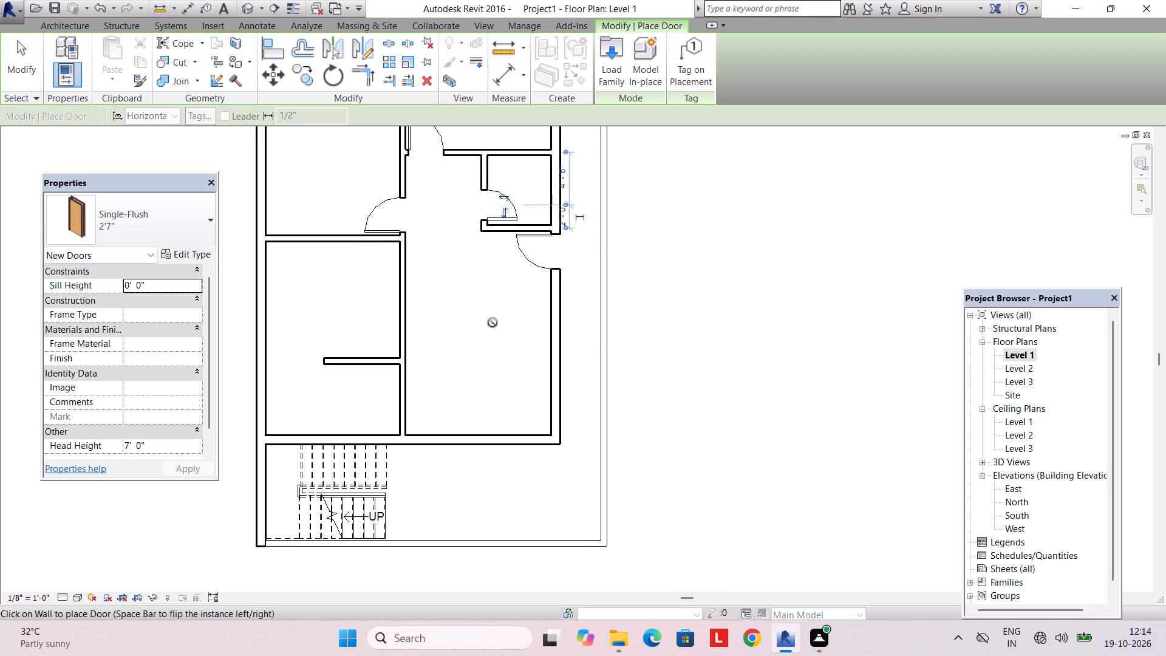
pyautogui.press('Escape')
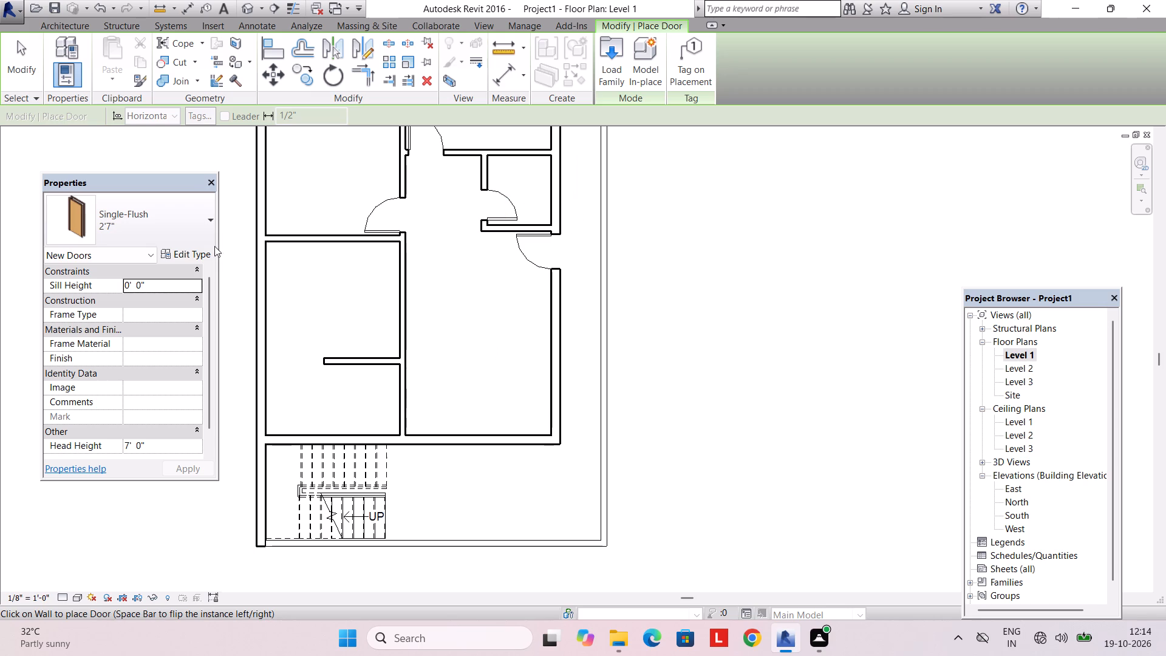
# Restart door placement and browse the US Imperial library to the Residential folder under Doors for loading a family.
pyautogui.click(72, 29)
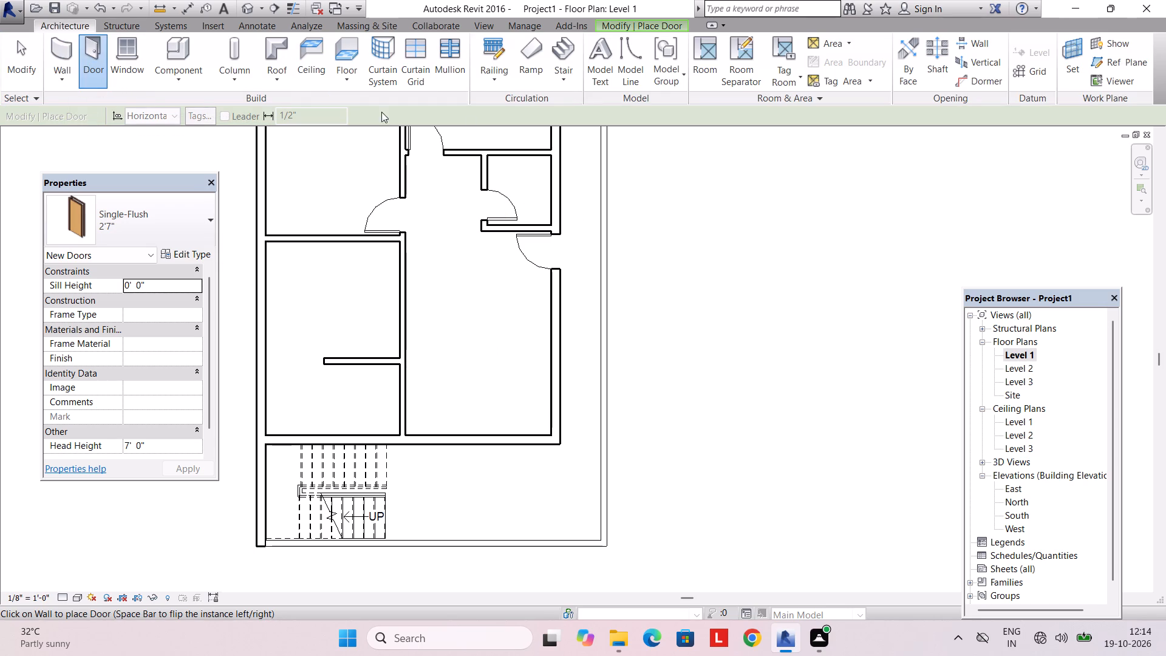
pyautogui.click(80, 59)
pyautogui.doubleClick(96, 61)
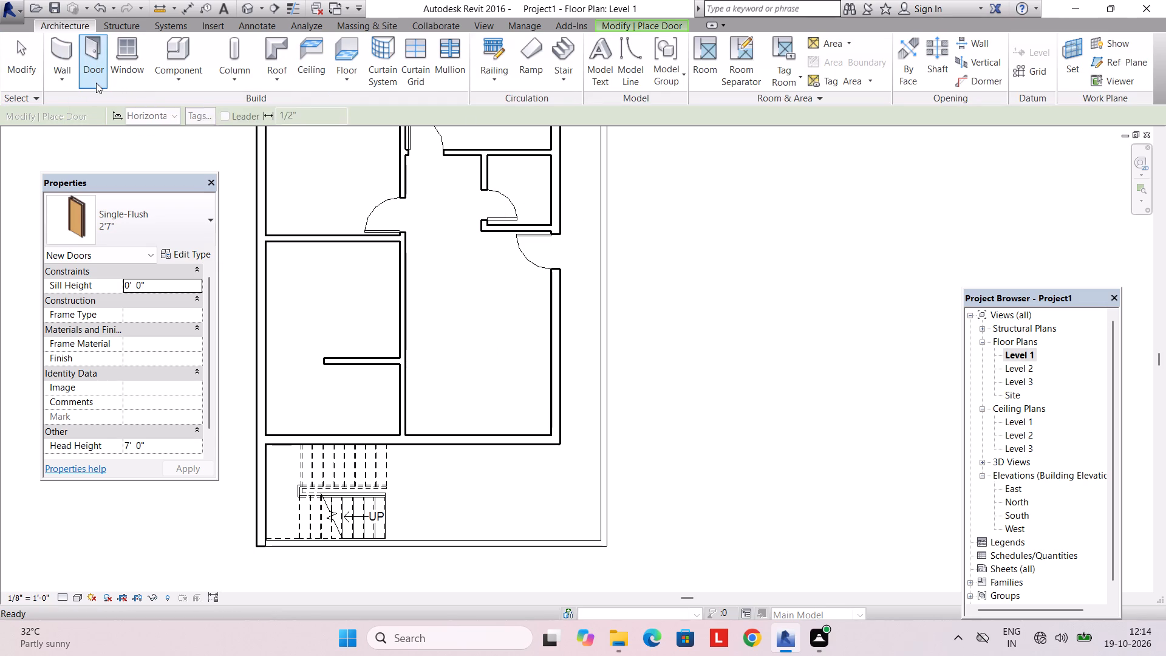
pyautogui.press('Escape')
pyautogui.press('Escape')
pyautogui.press('Escape')
pyautogui.click(91, 66)
pyautogui.click(612, 84)
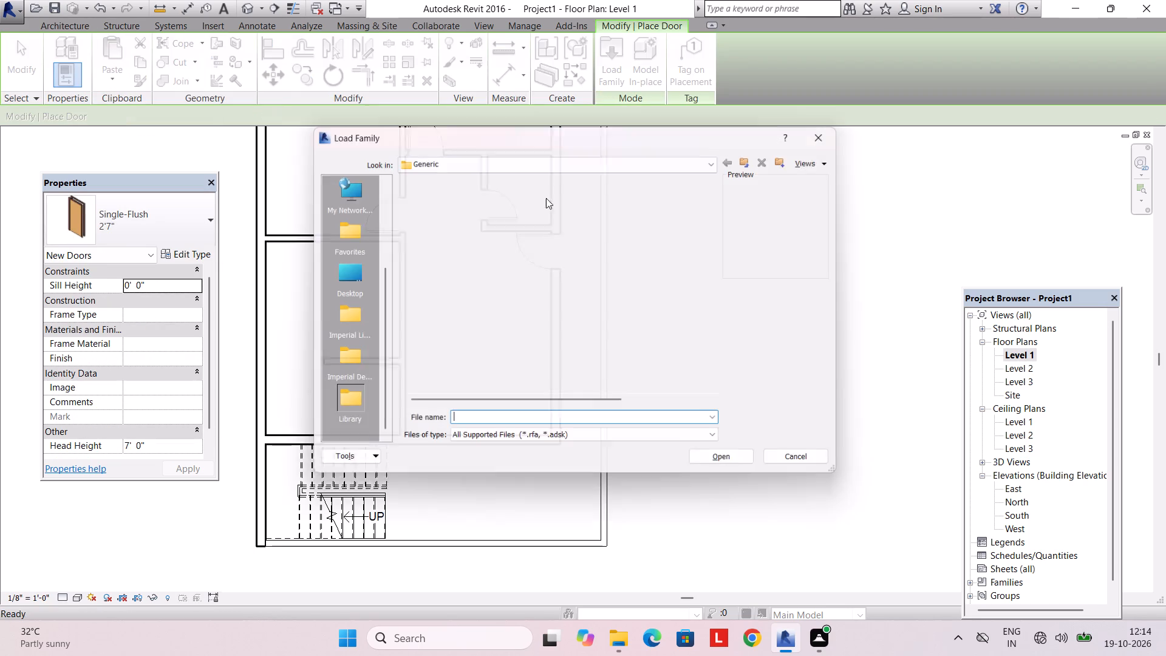
pyautogui.click(485, 163)
pyautogui.doubleClick(497, 248)
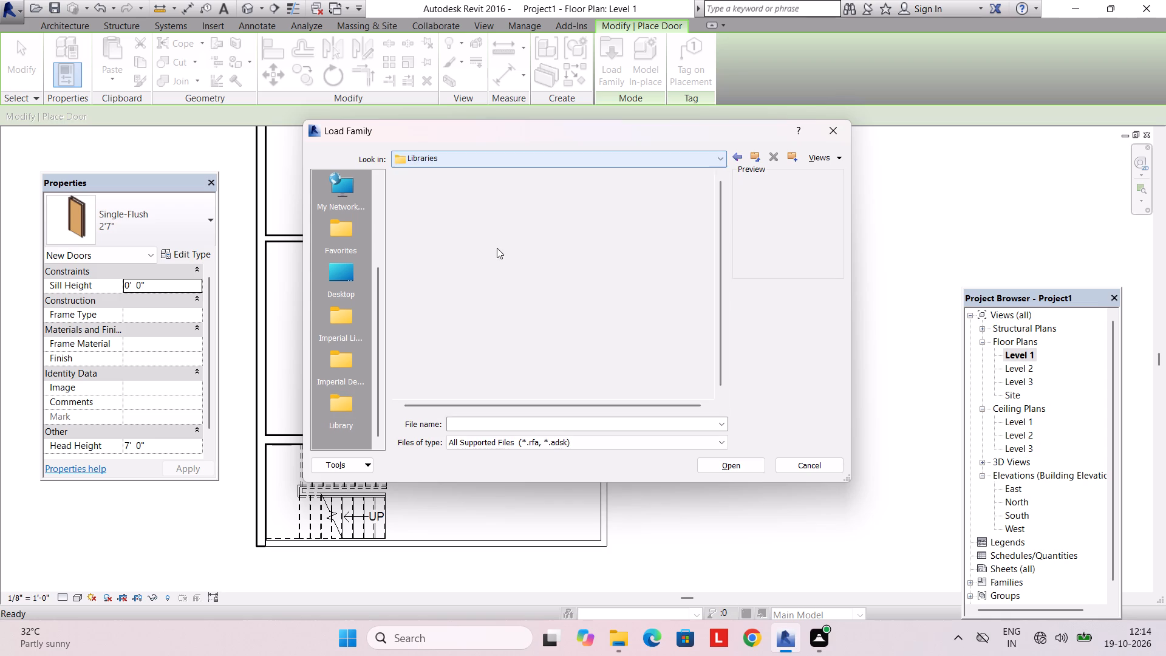
pyautogui.doubleClick(480, 224)
pyautogui.doubleClick(480, 225)
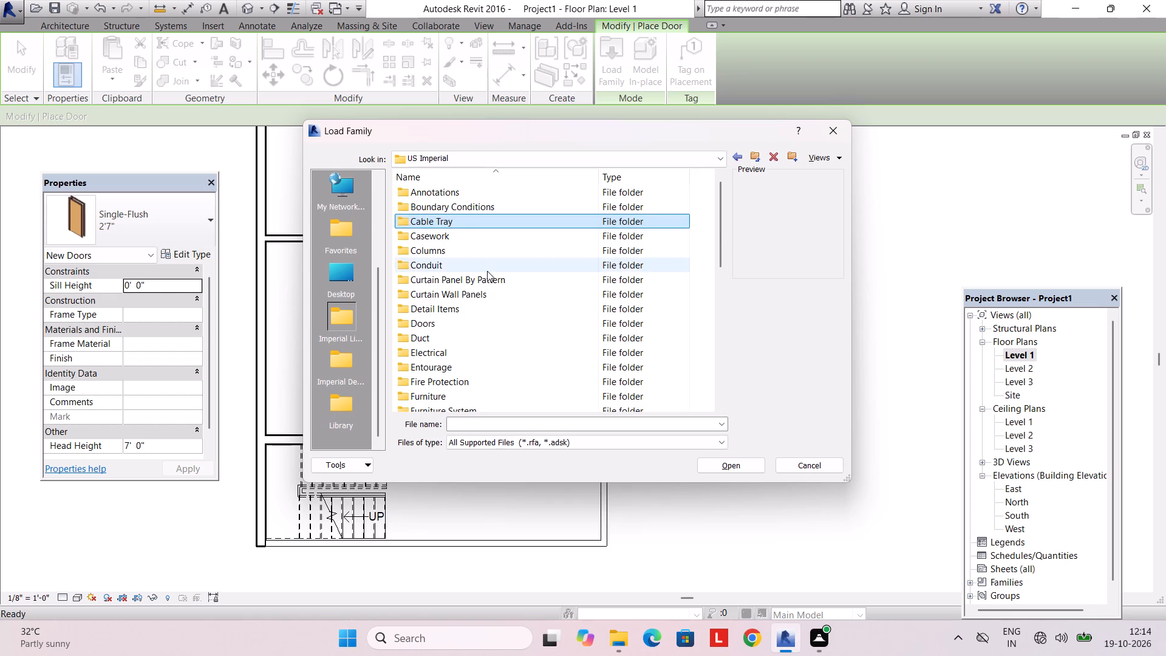
pyautogui.scroll(-3, 490, 321)
pyautogui.doubleClick(449, 197)
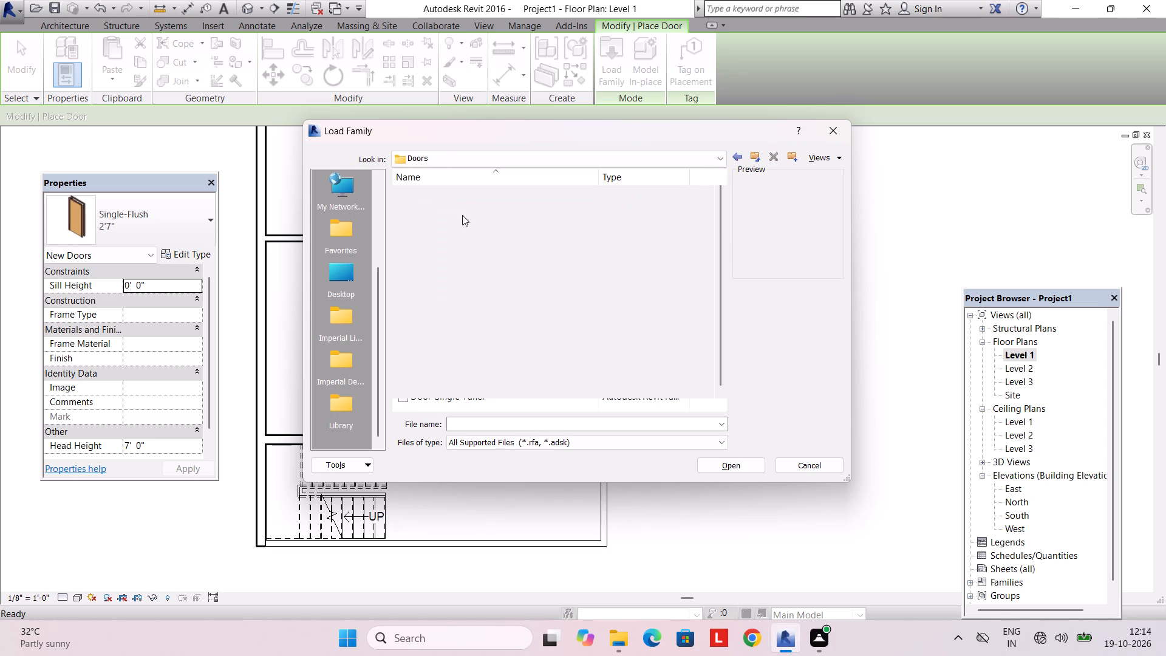
pyautogui.doubleClick(474, 216)
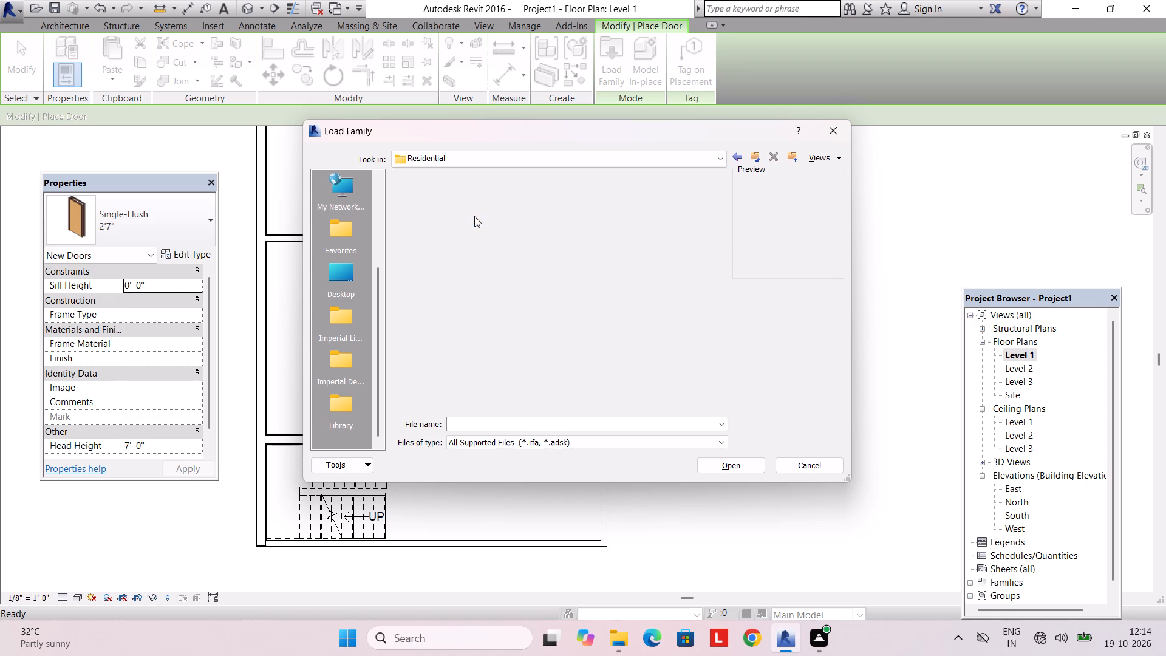
# Compare the residential door families and load Door-Exterior-Double-Full Glass-Wood_Clad in the 60" x 84" type.
pyautogui.click(505, 259)
pyautogui.click(505, 248)
pyautogui.click(505, 219)
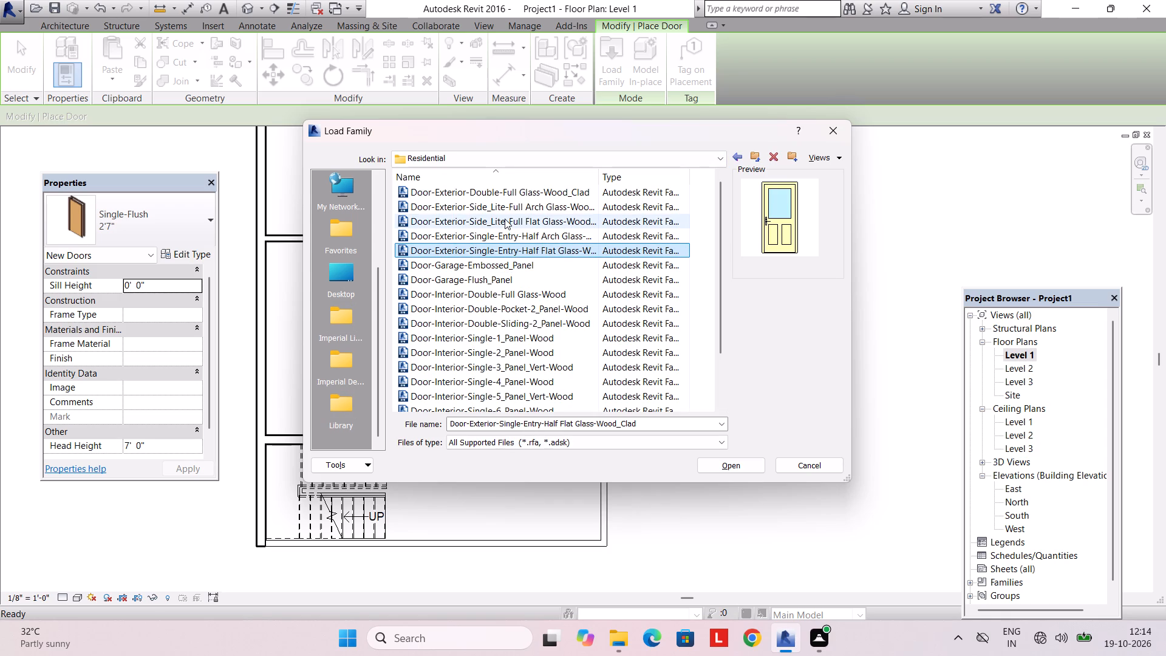
pyautogui.doubleClick(506, 215)
pyautogui.click(509, 194)
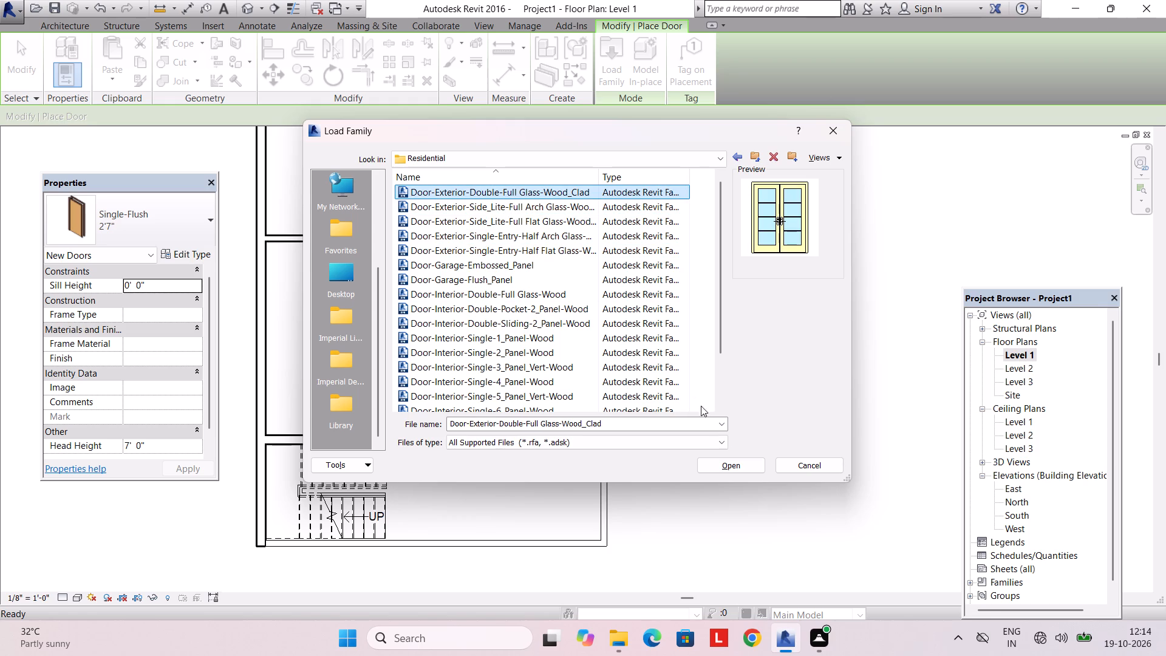
pyautogui.click(549, 304)
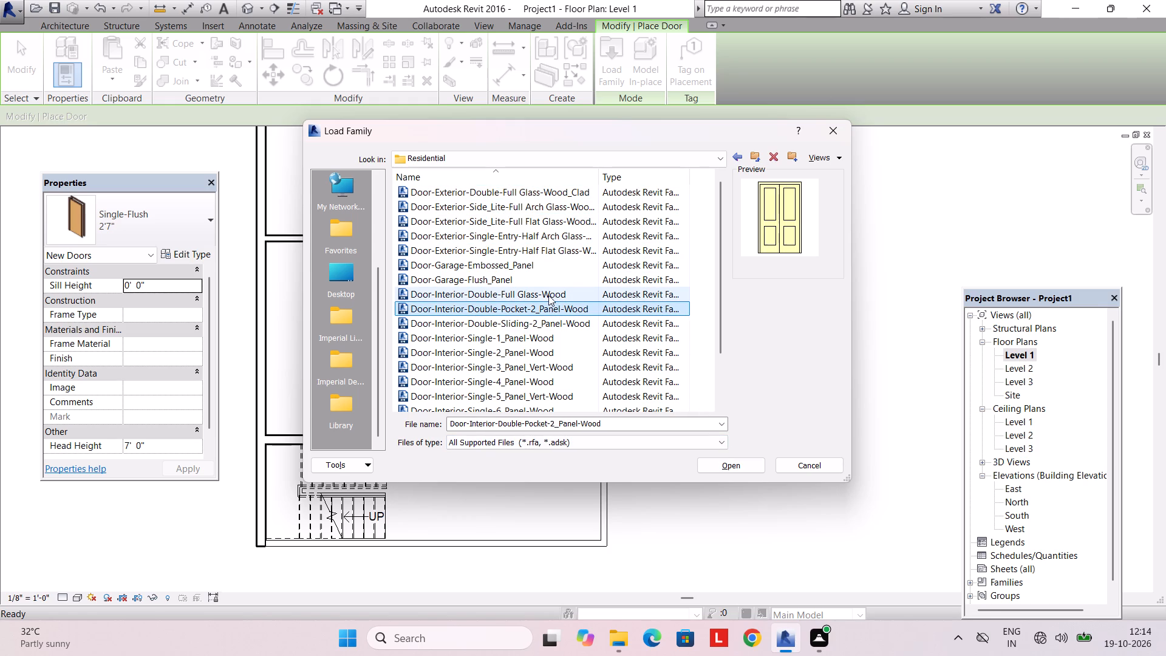
pyautogui.click(548, 295)
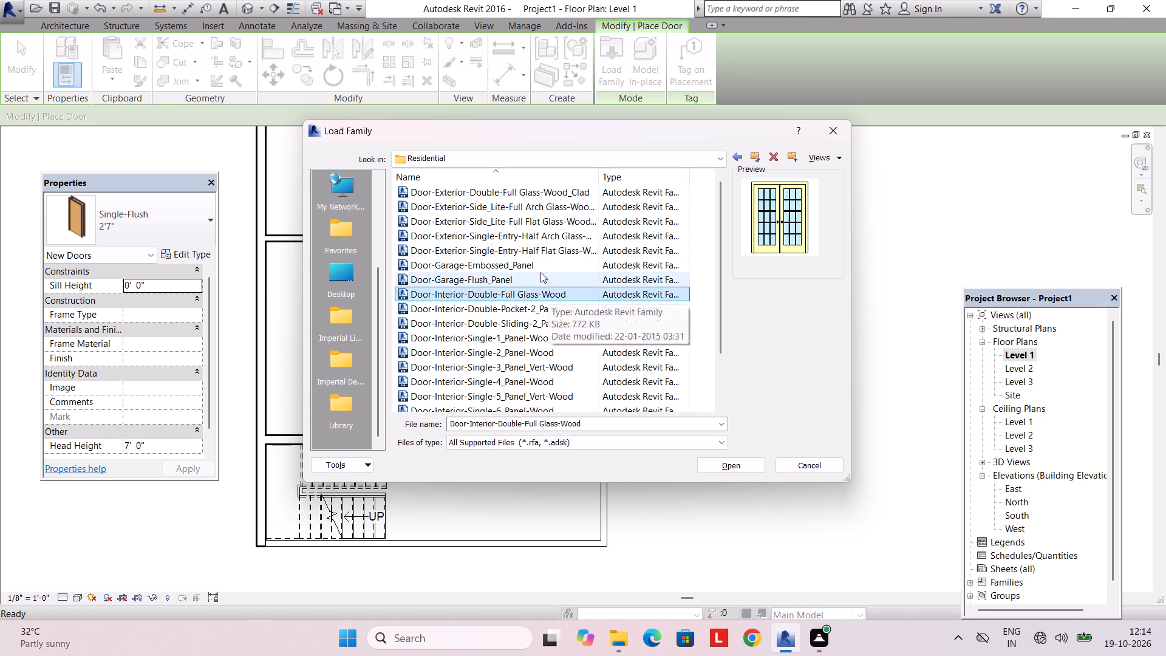
pyautogui.click(534, 194)
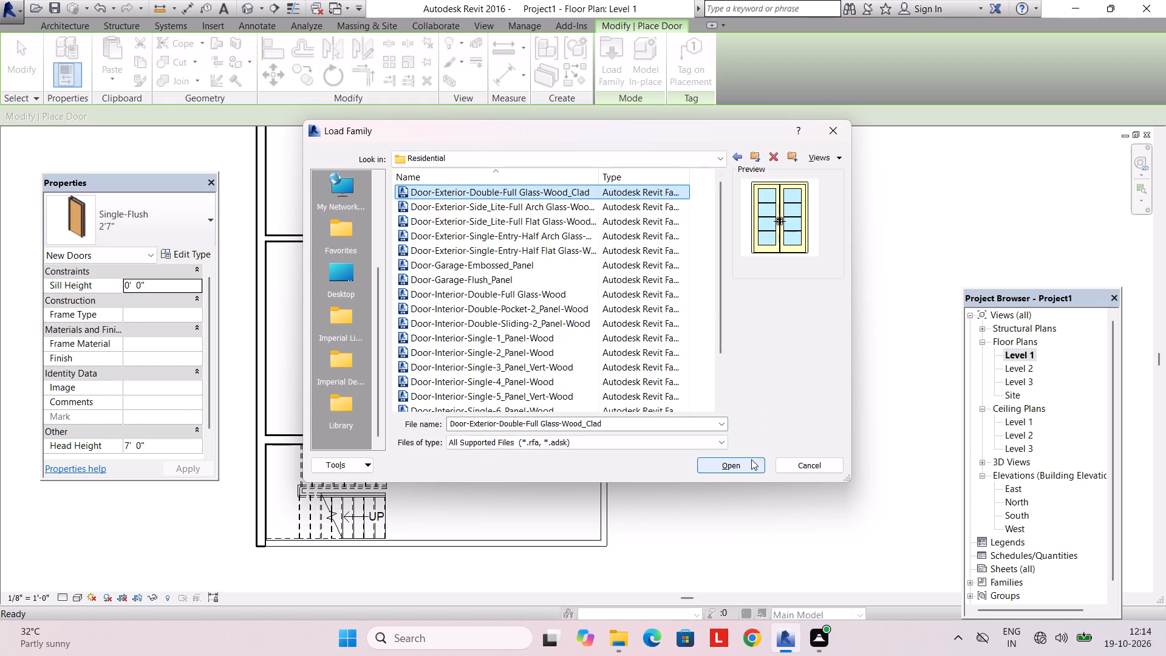
pyautogui.click(748, 460)
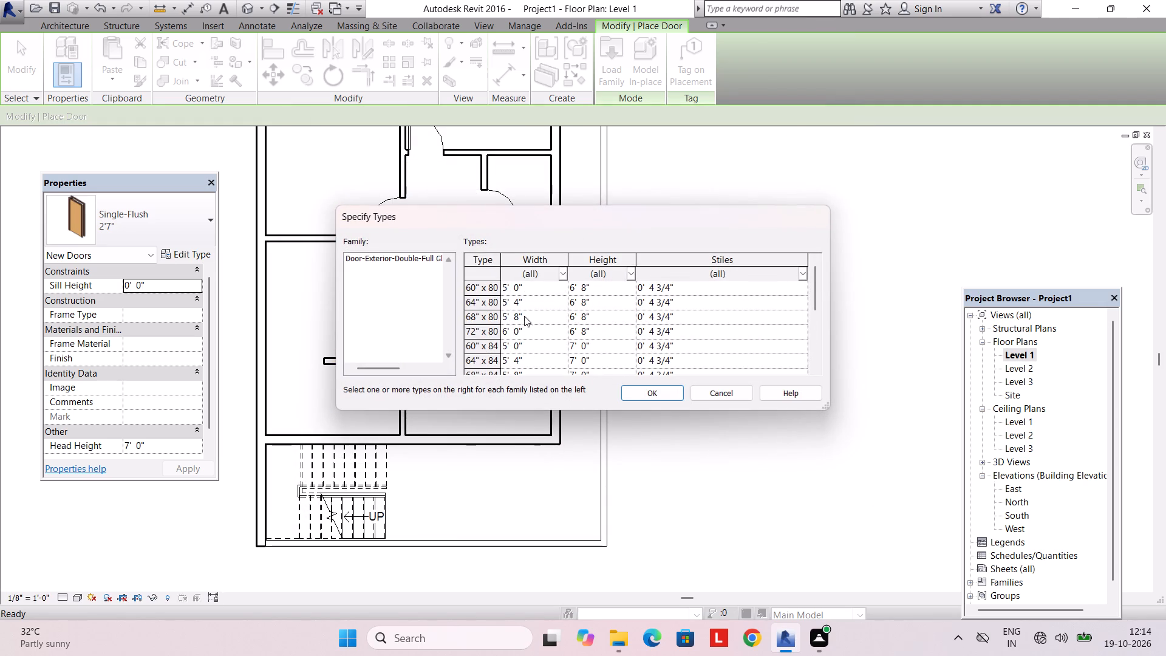
pyautogui.scroll(-1, 531, 343)
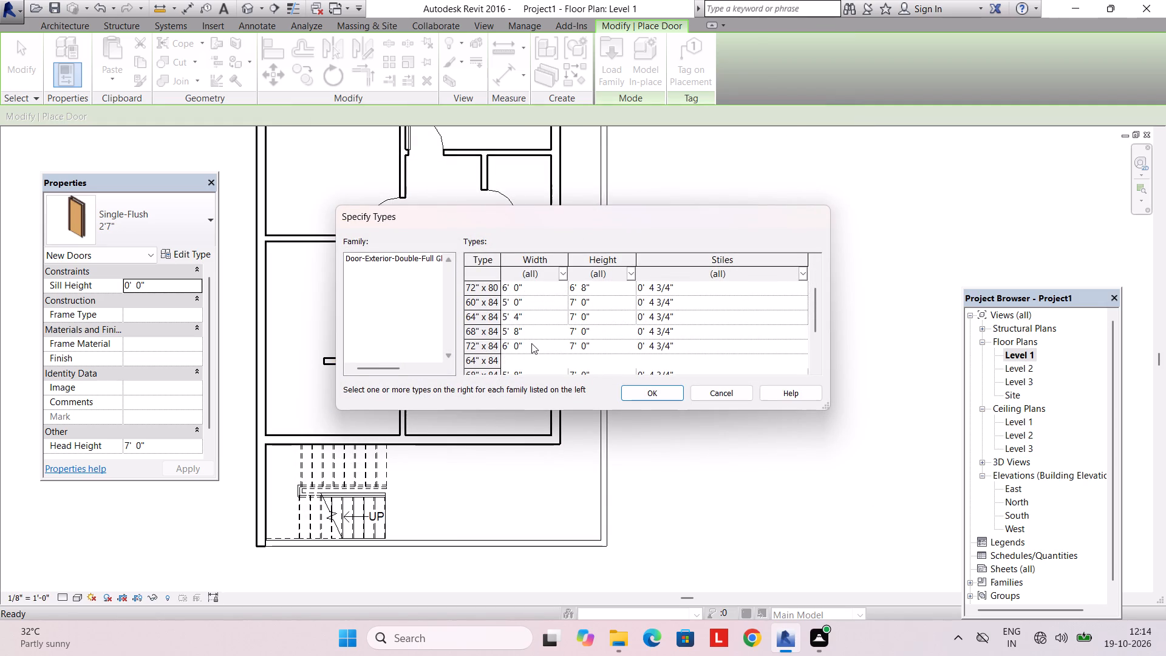
pyautogui.click(534, 299)
pyautogui.click(661, 391)
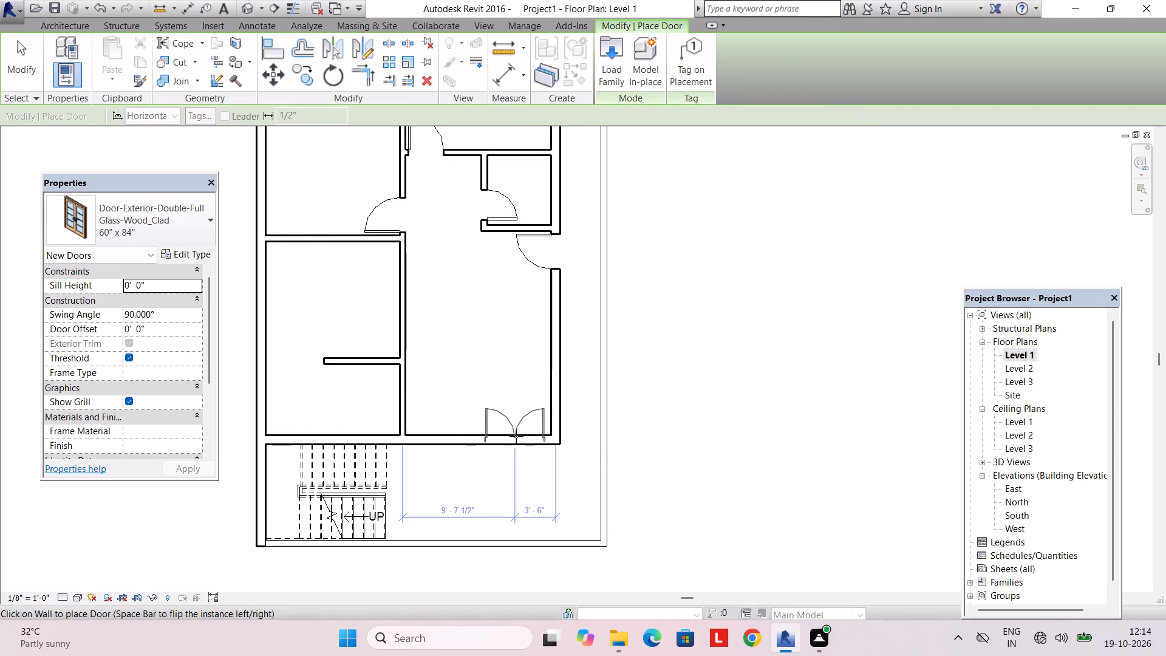
# Place the double glass door in the hall's south wall, centred 3'-3" from the east wall and swinging inward, and finish door placement.
pyautogui.scroll(2, 517, 436)
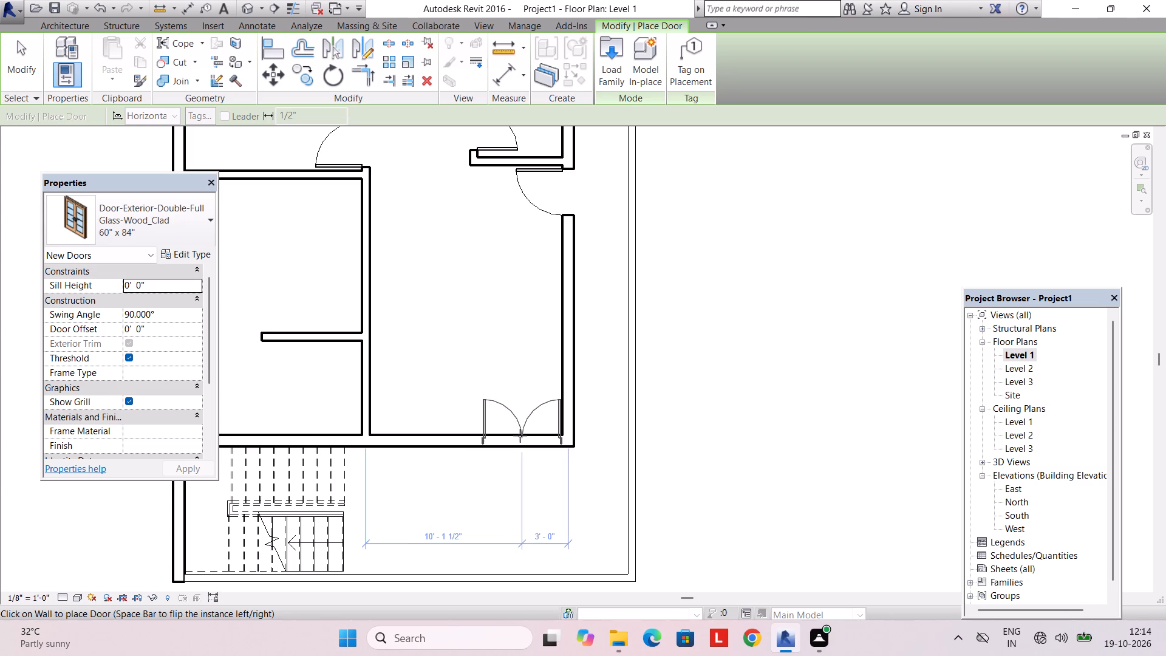
pyautogui.scroll(7, 520, 436)
pyautogui.click(517, 432)
pyautogui.scroll(-9, 687, 453)
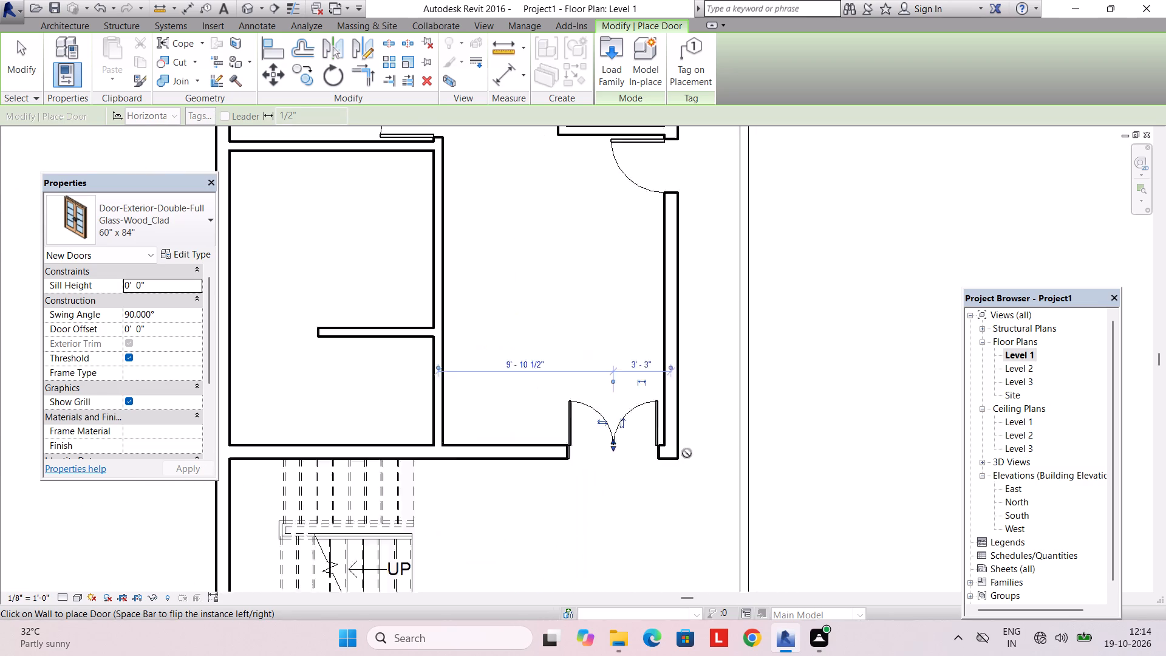
pyautogui.scroll(-1, 687, 453)
pyautogui.press('Escape')
pyautogui.scroll(-3, 631, 449)
pyautogui.press('Escape')
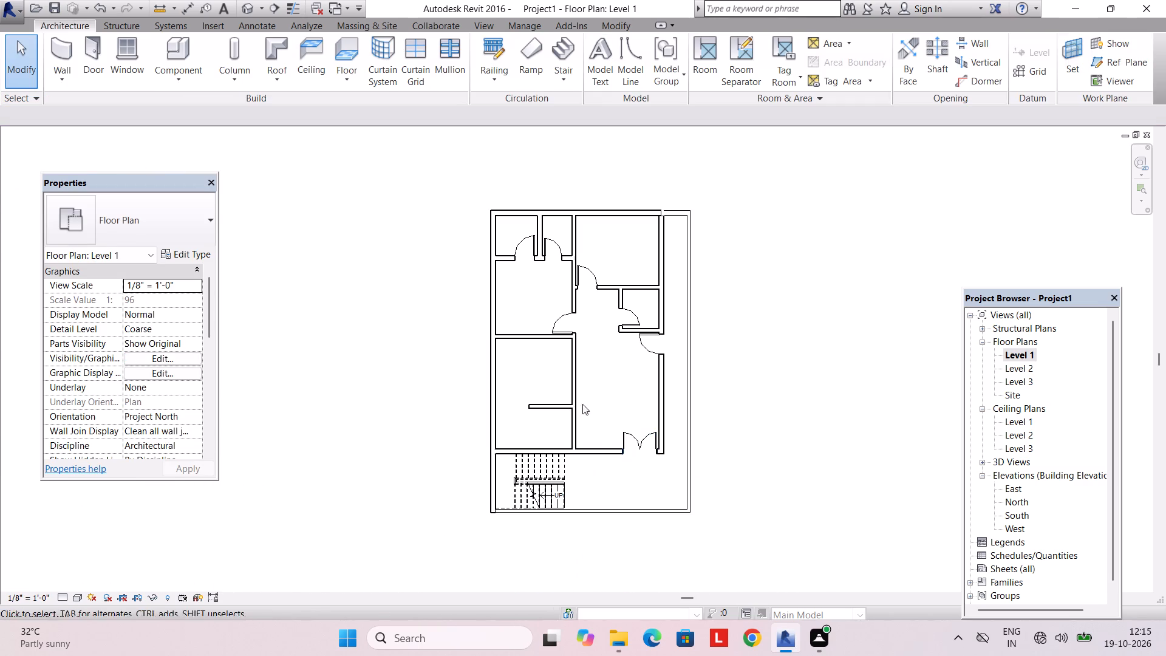
# Start placing a component and load the Bed-Shaker family from the US Imperial library's Furniture Beds folder.
pyautogui.moveTo(592, 371); pyautogui.dragTo(559, 394, button='middle')
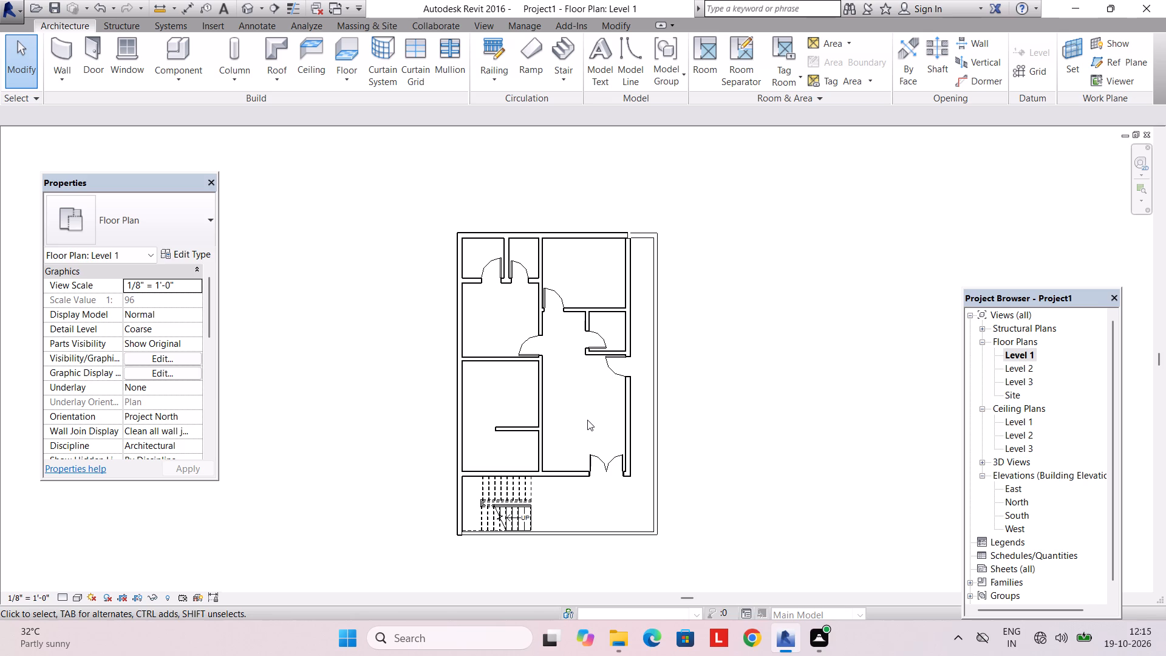
pyautogui.press('Escape')
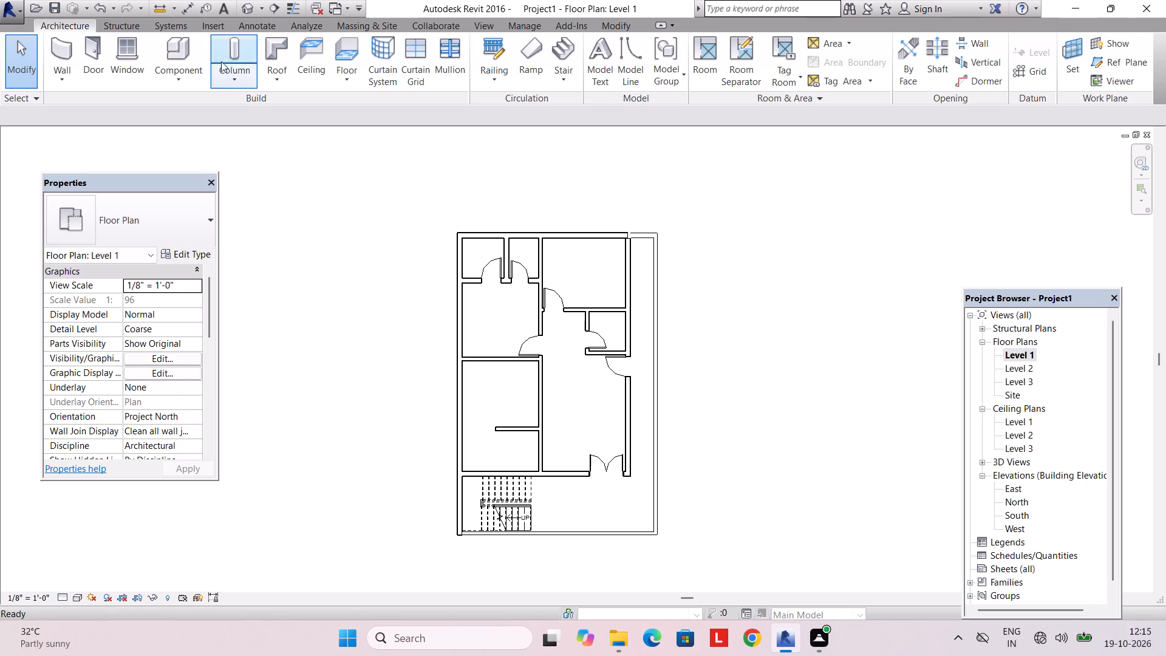
pyautogui.click(197, 78)
pyautogui.click(206, 98)
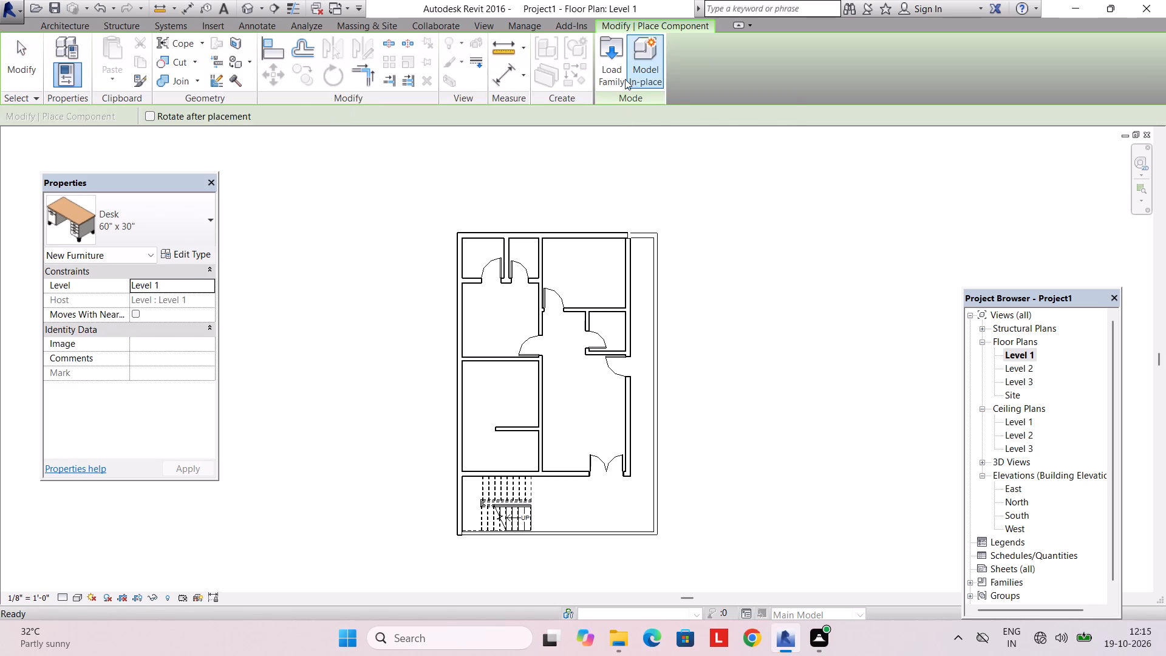
pyautogui.click(620, 76)
pyautogui.moveTo(553, 163); pyautogui.dragTo(553, 169)
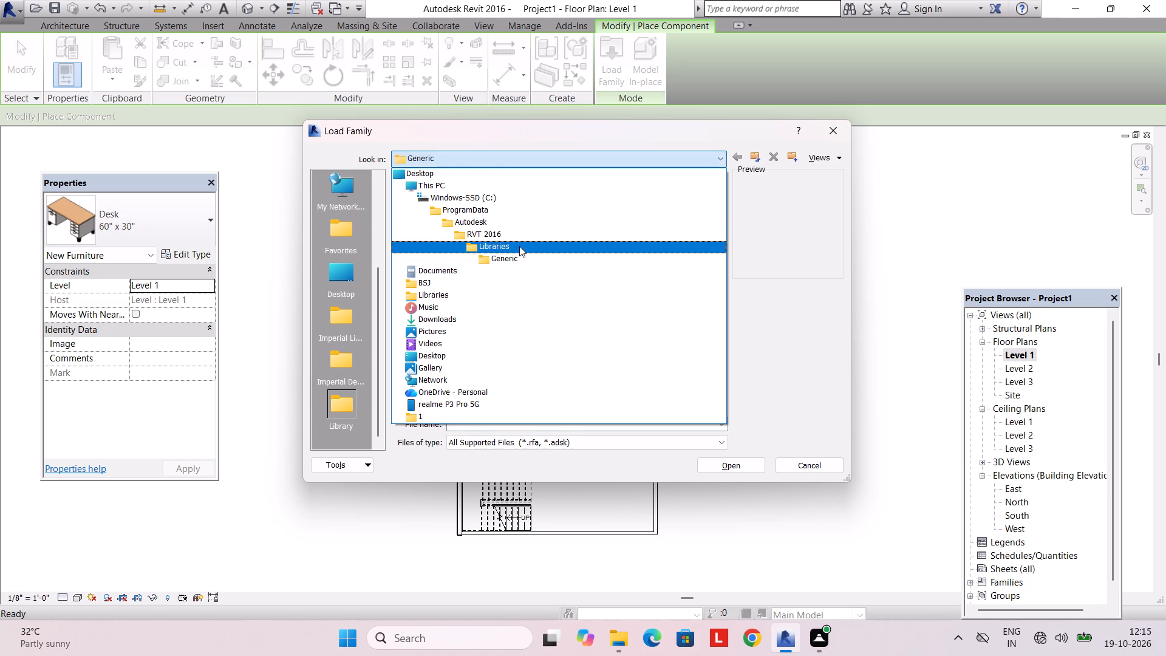
pyautogui.doubleClick(519, 246)
pyautogui.doubleClick(514, 223)
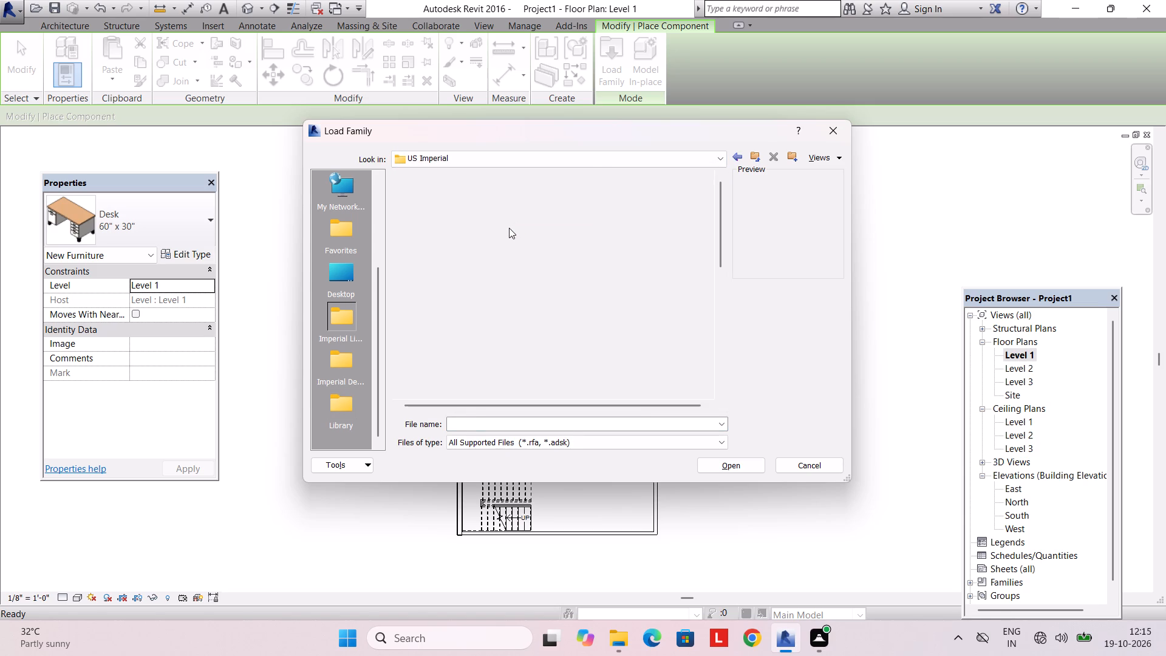
pyautogui.scroll(-1, 461, 340)
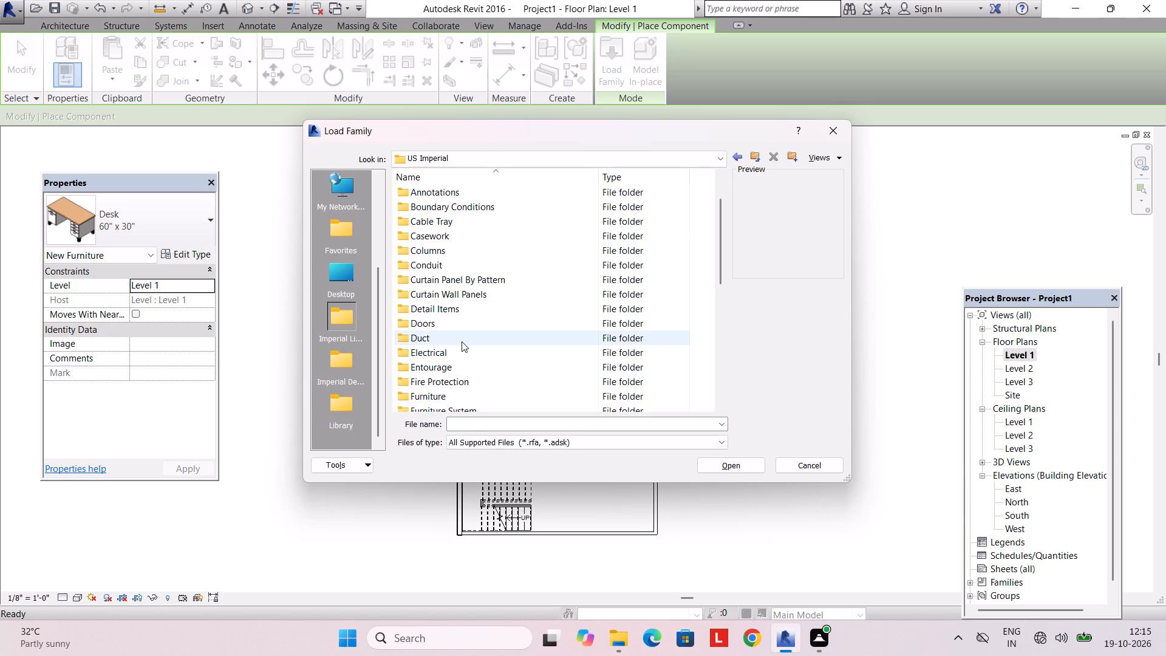
pyautogui.doubleClick(454, 354)
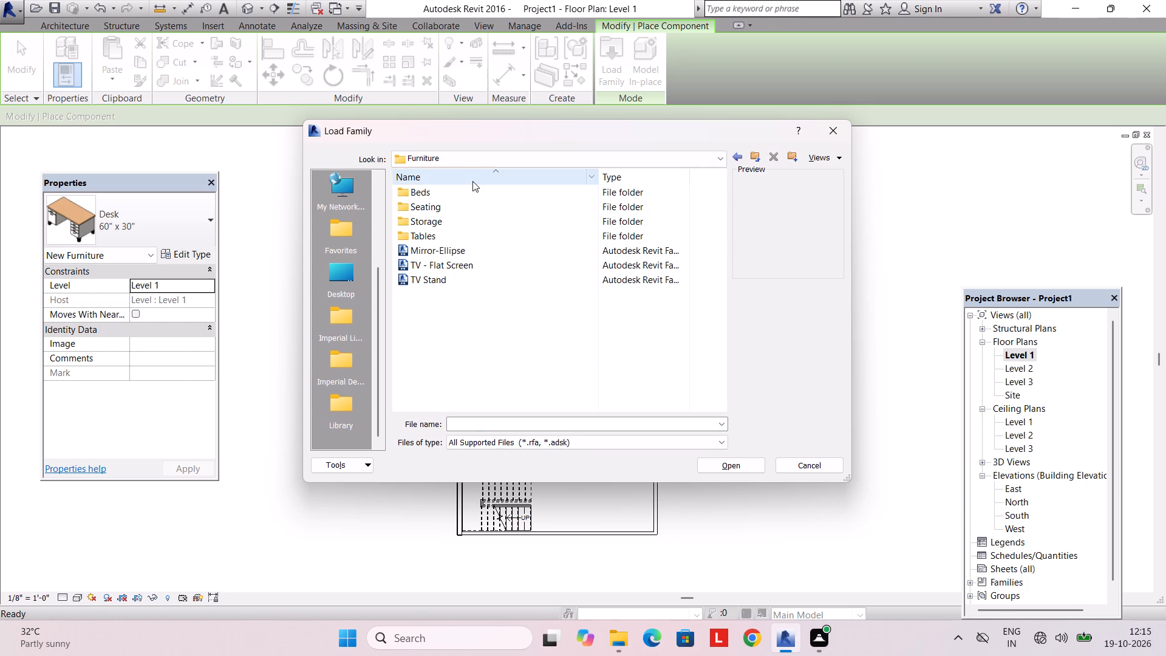
pyautogui.doubleClick(470, 186)
pyautogui.click(466, 249)
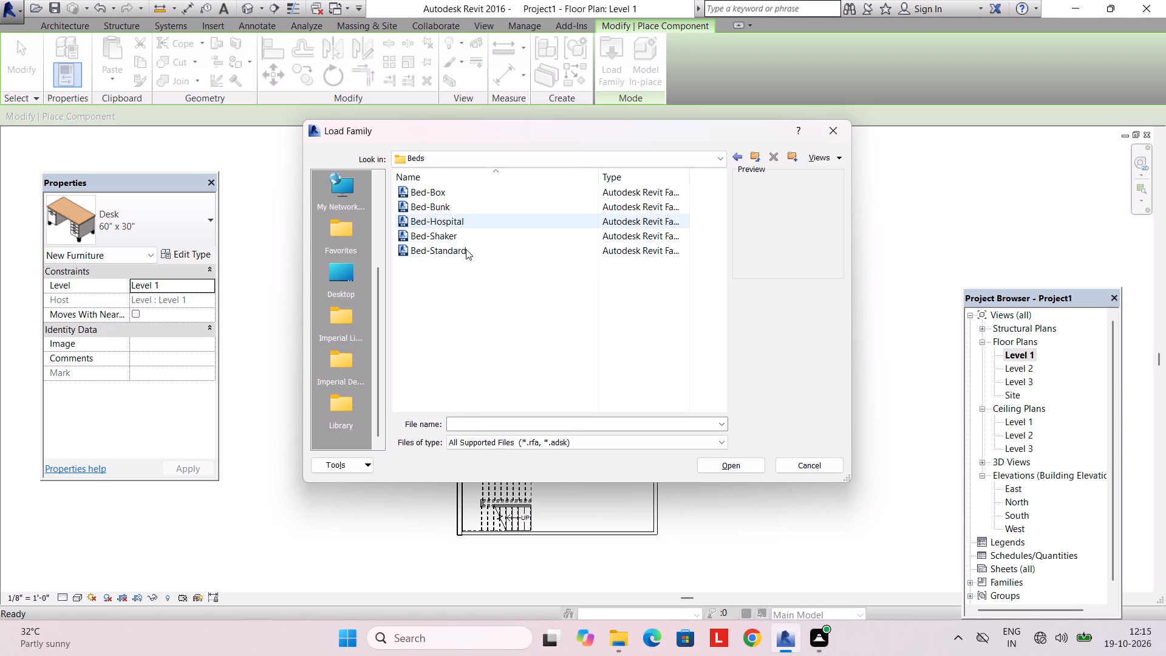
pyautogui.click(466, 238)
pyautogui.click(764, 465)
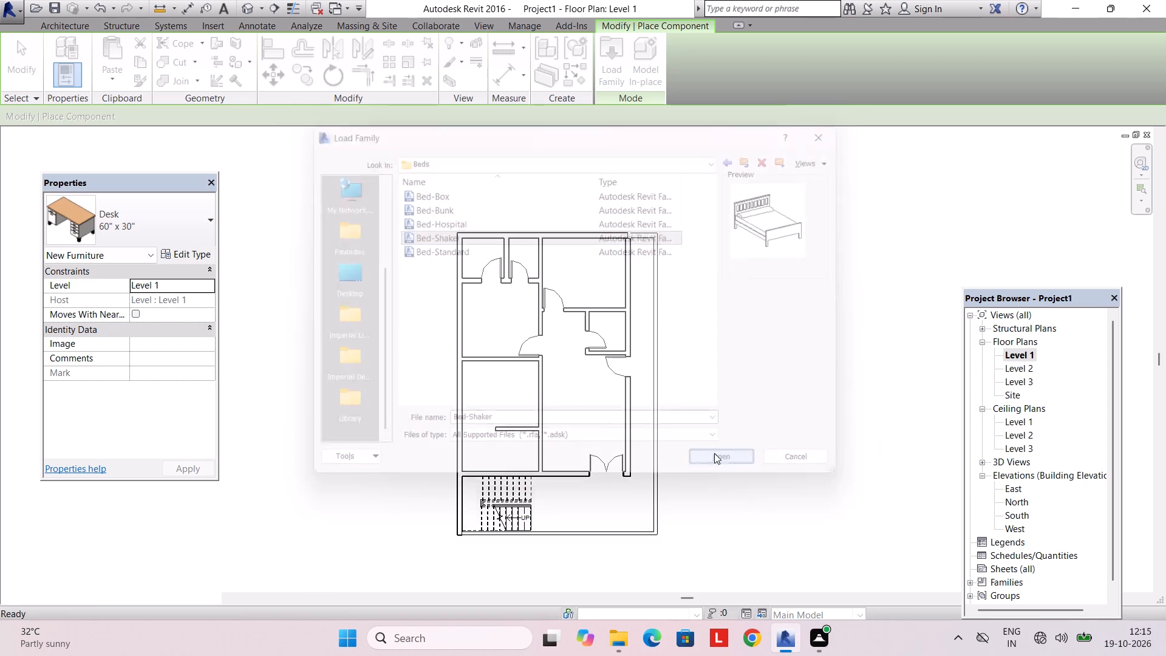
# Place the Double 56" x 78" Bed-Shaker in the west bedroom, headboard against the west wall, about 3'-9 1/2" from the wall to its north.
pyautogui.scroll(2, 490, 330)
pyautogui.press('space')
pyautogui.scroll(3, 472, 301)
pyautogui.press('space')
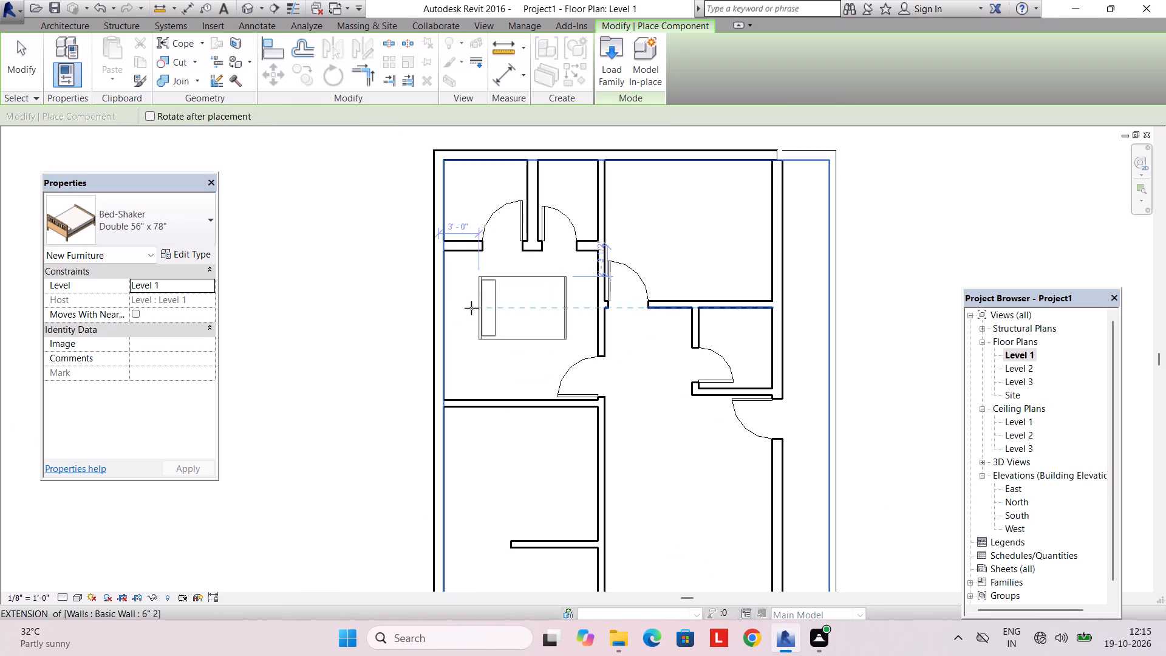
pyautogui.scroll(6, 460, 327)
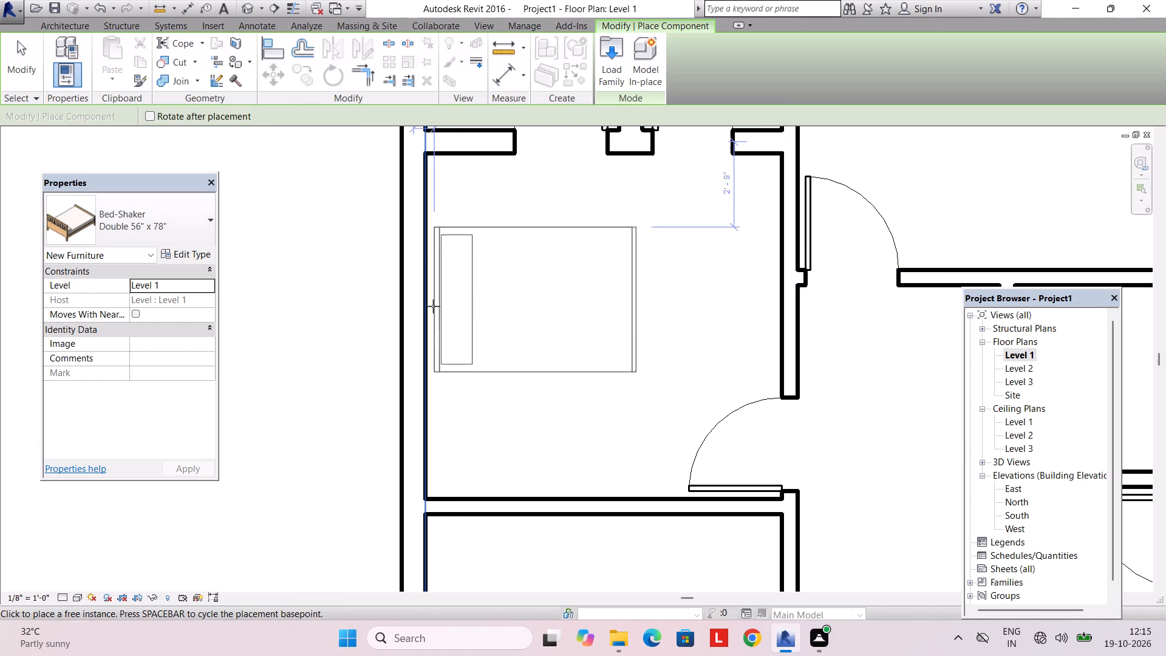
pyautogui.scroll(3, 429, 330)
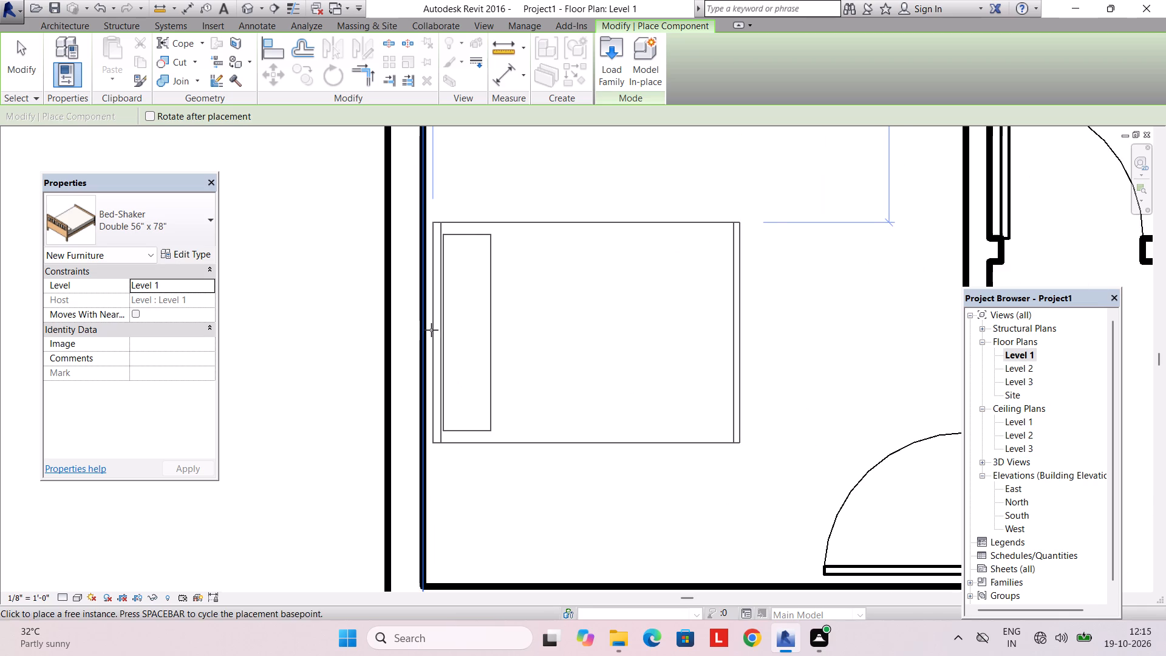
pyautogui.click(431, 330)
# Place a second Double 56" x 78" bed in the northeast bedroom, headboard against the north wall, about 4'-1" from the east wall, and finish placement.
pyautogui.scroll(-5, 999, 331)
pyautogui.moveTo(963, 364); pyautogui.dragTo(810, 486, button='middle')
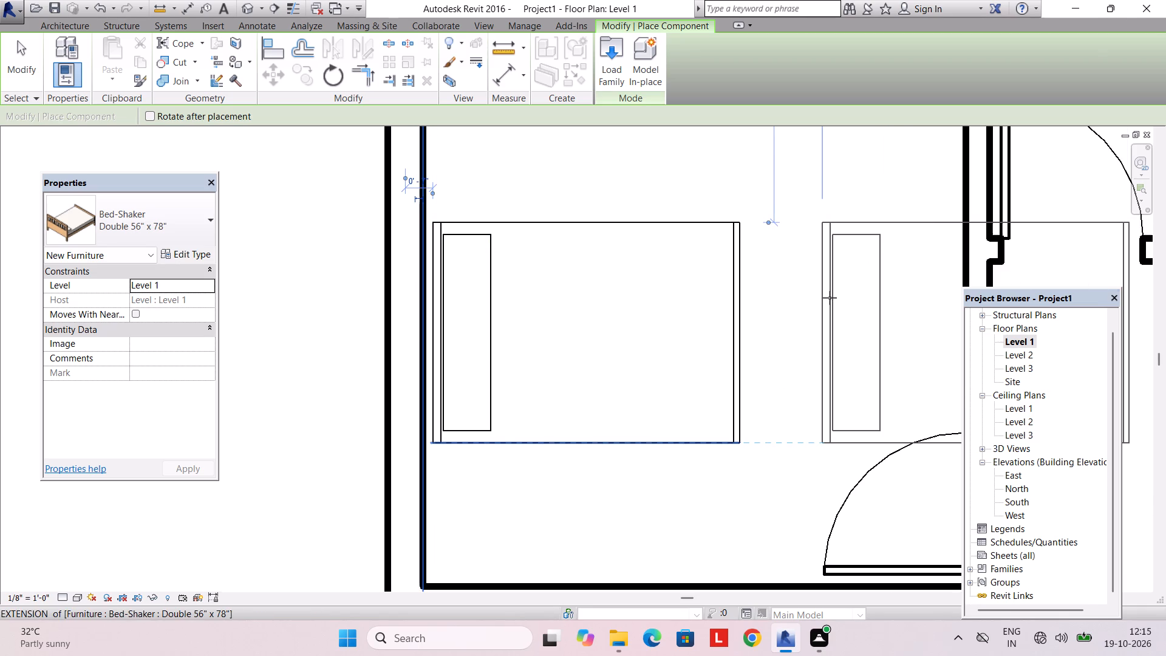
pyautogui.scroll(-4, 830, 298)
pyautogui.moveTo(835, 296); pyautogui.dragTo(621, 422, button='middle')
pyautogui.scroll(-3, 779, 288)
pyautogui.moveTo(793, 270); pyautogui.dragTo(732, 340, button='middle')
pyautogui.press('space')
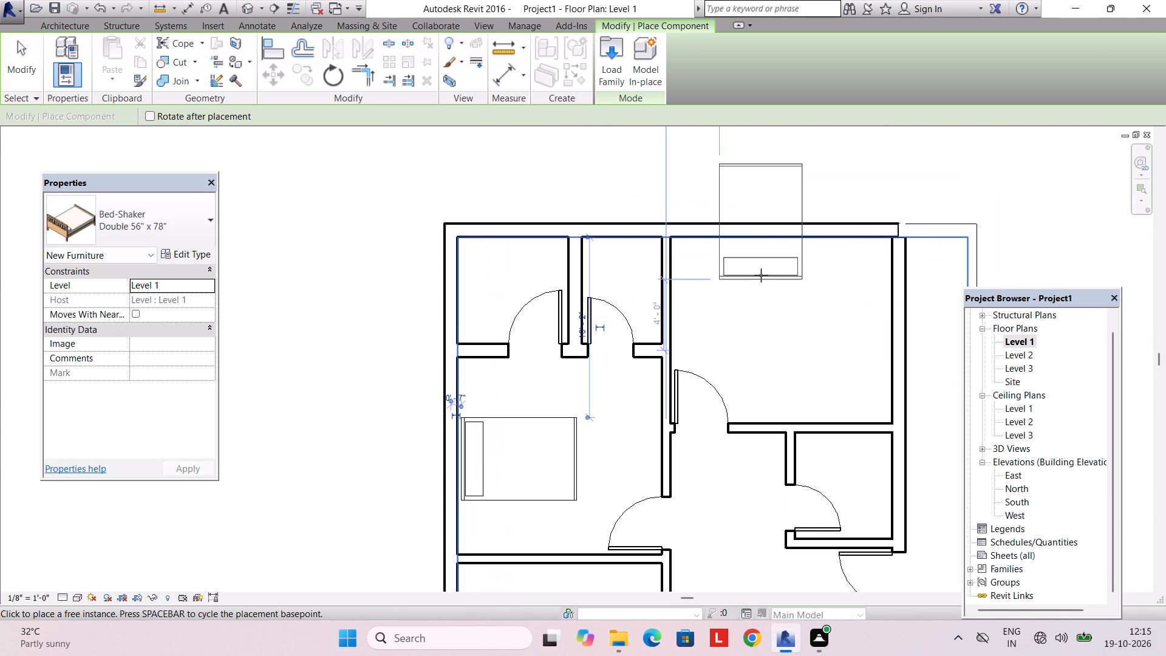
pyautogui.press('space')
pyautogui.press('space')
pyautogui.scroll(6, 793, 255)
pyautogui.click(777, 226)
pyautogui.scroll(-5, 794, 292)
pyautogui.scroll(1, 808, 330)
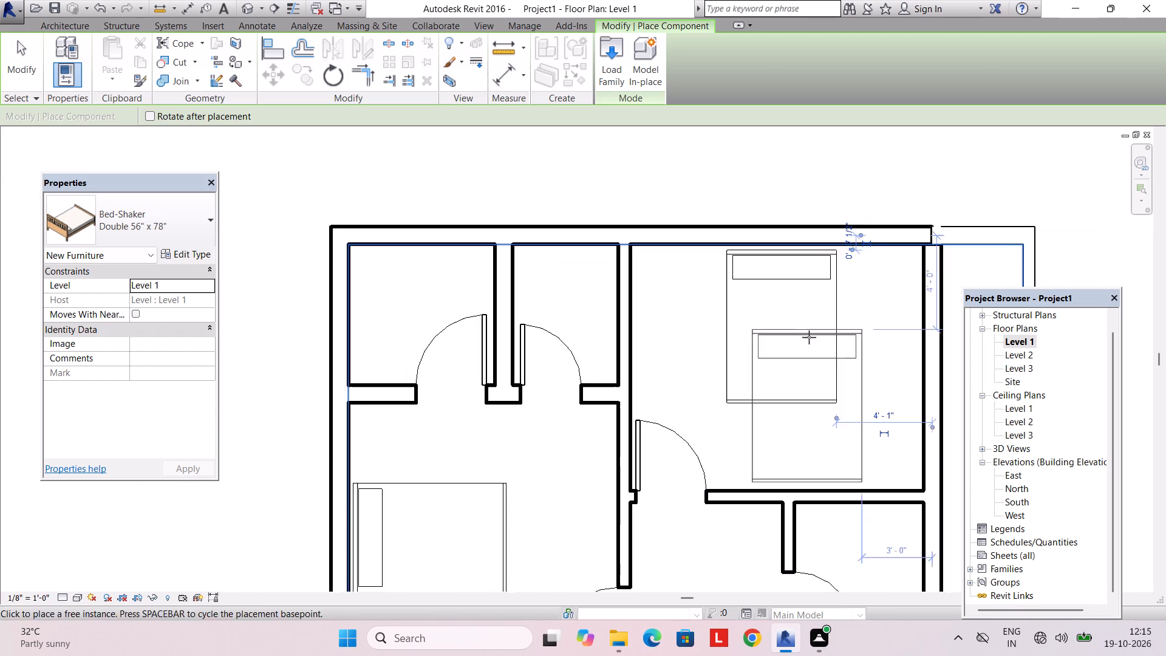
pyautogui.scroll(-9, 809, 338)
pyautogui.moveTo(768, 347); pyautogui.dragTo(696, 258, button='middle')
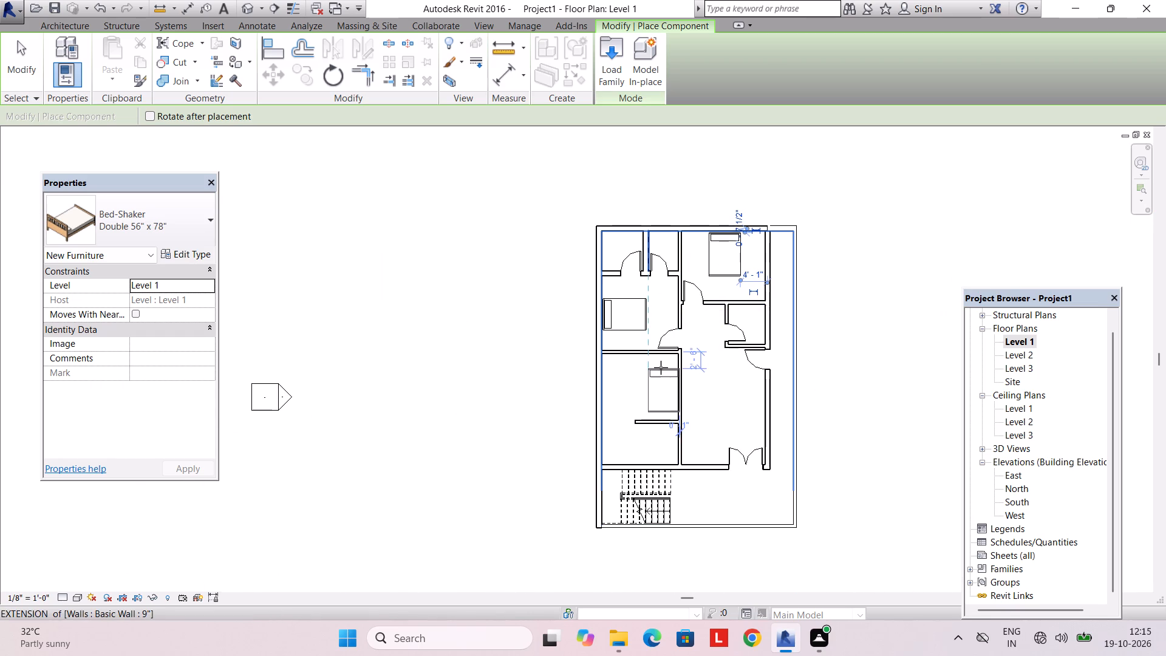
pyautogui.press('Escape')
pyautogui.press('Escape')
# Select all instances of the Bed-Shaker and change both beds to the Queen 62" x 83" type.
pyautogui.scroll(3, 628, 317)
pyautogui.click(628, 317)
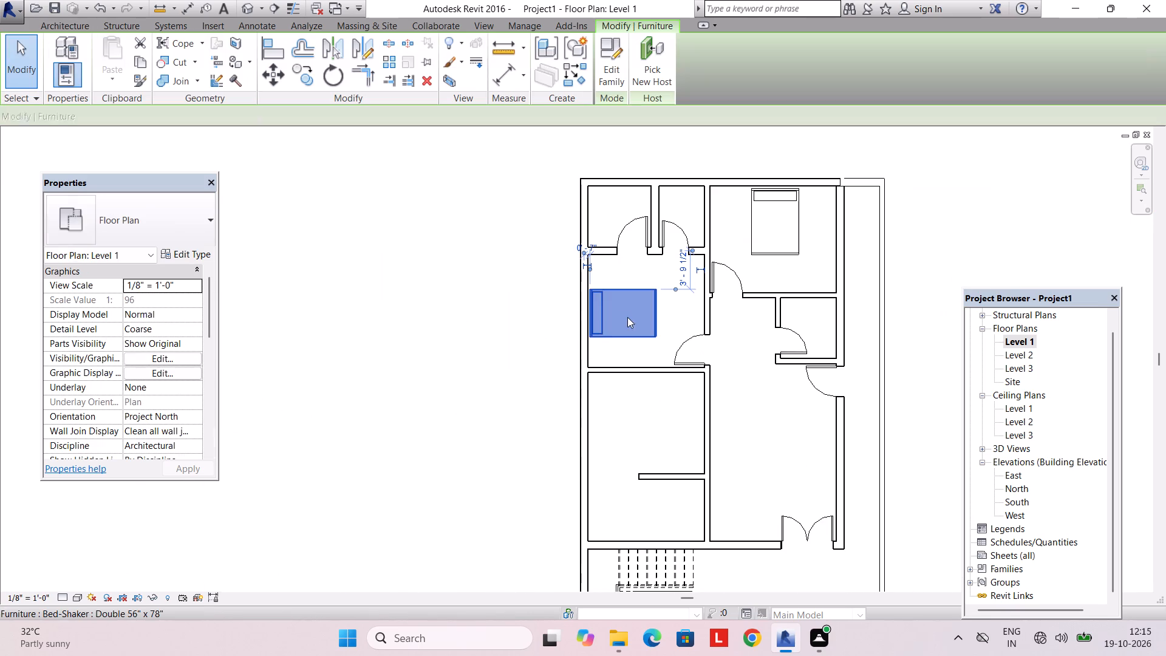
pyautogui.press('s')
pyautogui.press('a')
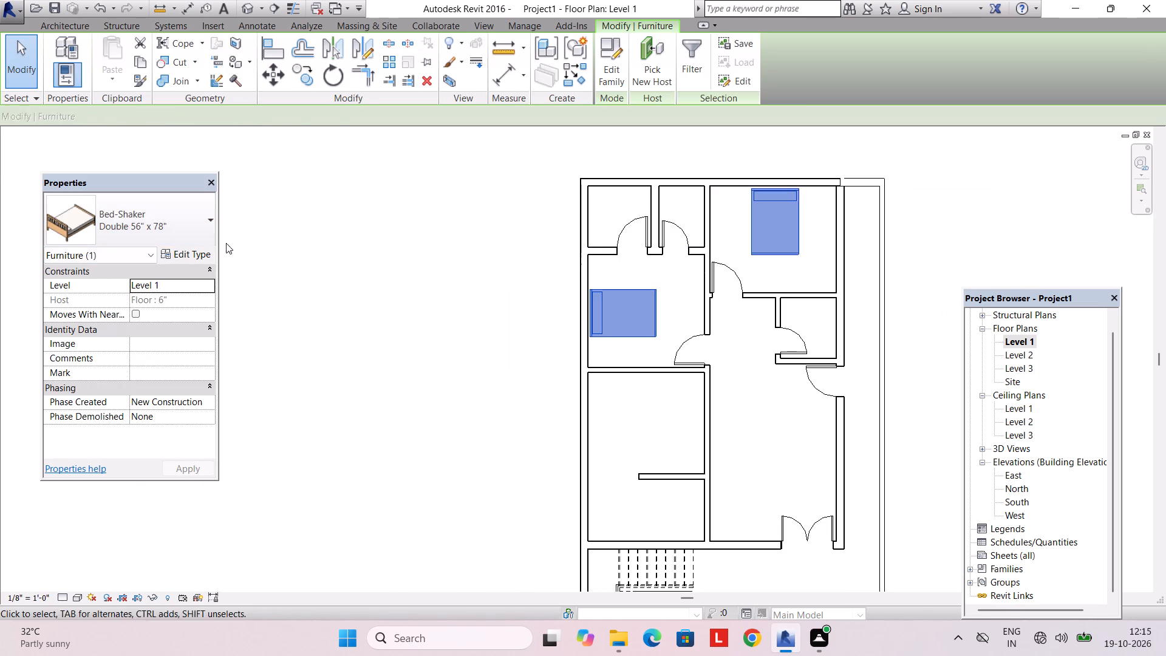
pyautogui.click(176, 218)
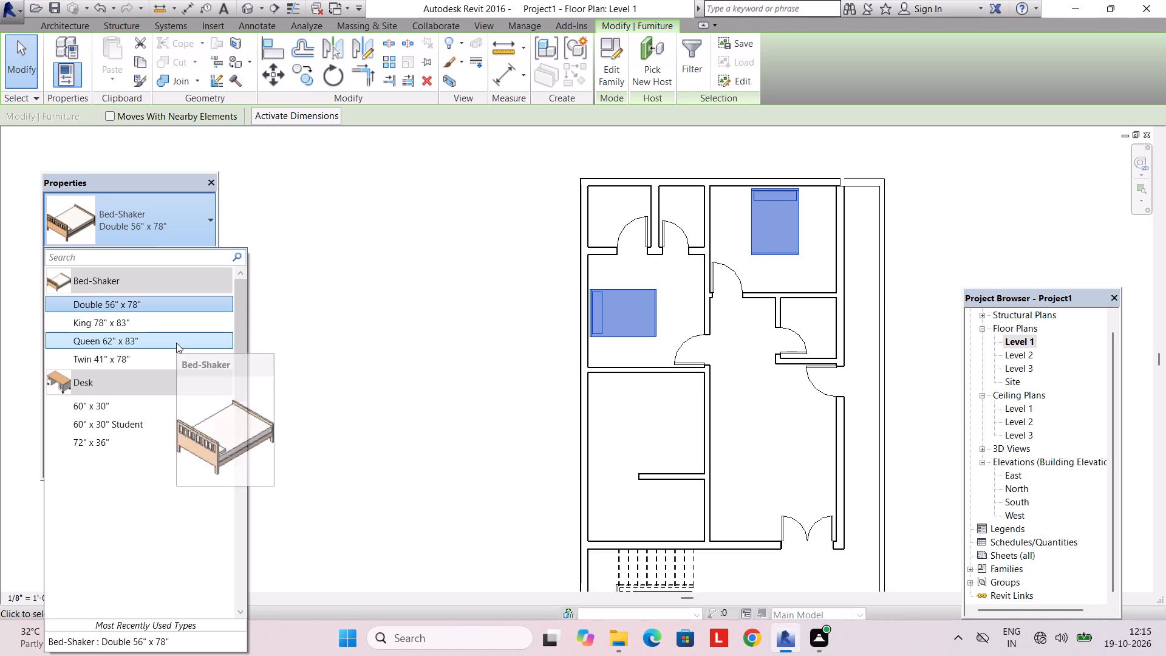
pyautogui.click(176, 343)
pyautogui.press('Escape')
# Start placing another component on the Level 1 plan.
pyautogui.moveTo(678, 480); pyautogui.dragTo(542, 498, button='middle')
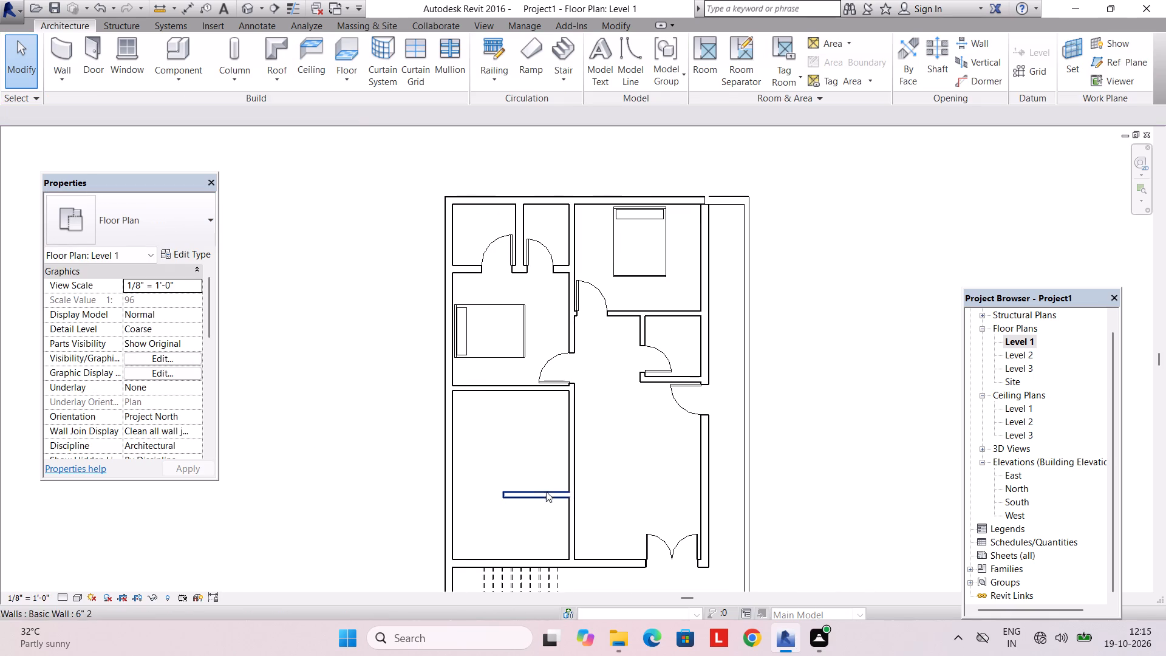
pyautogui.scroll(2, 496, 389)
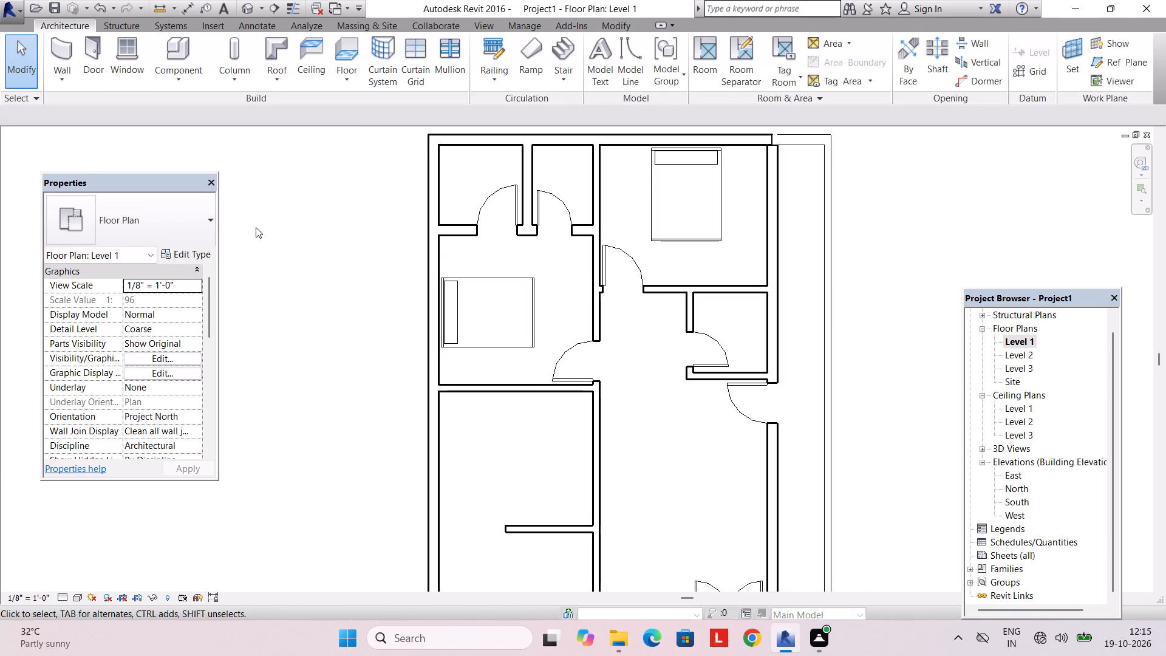
pyautogui.click(159, 69)
pyautogui.moveTo(216, 111); pyautogui.dragTo(217, 119)
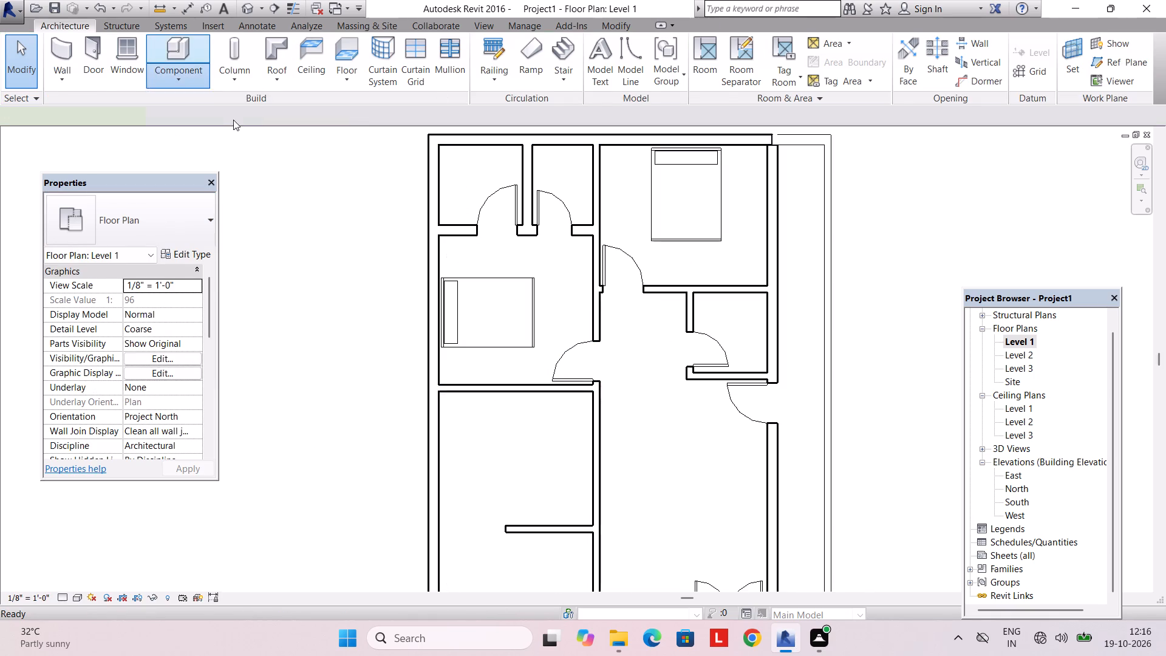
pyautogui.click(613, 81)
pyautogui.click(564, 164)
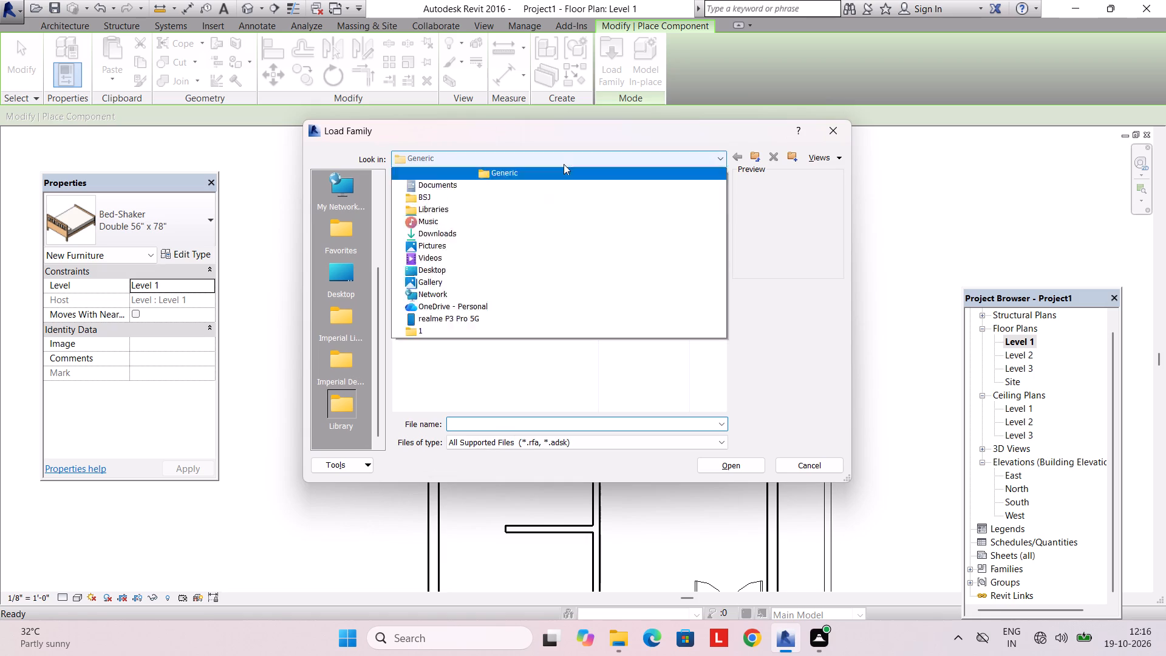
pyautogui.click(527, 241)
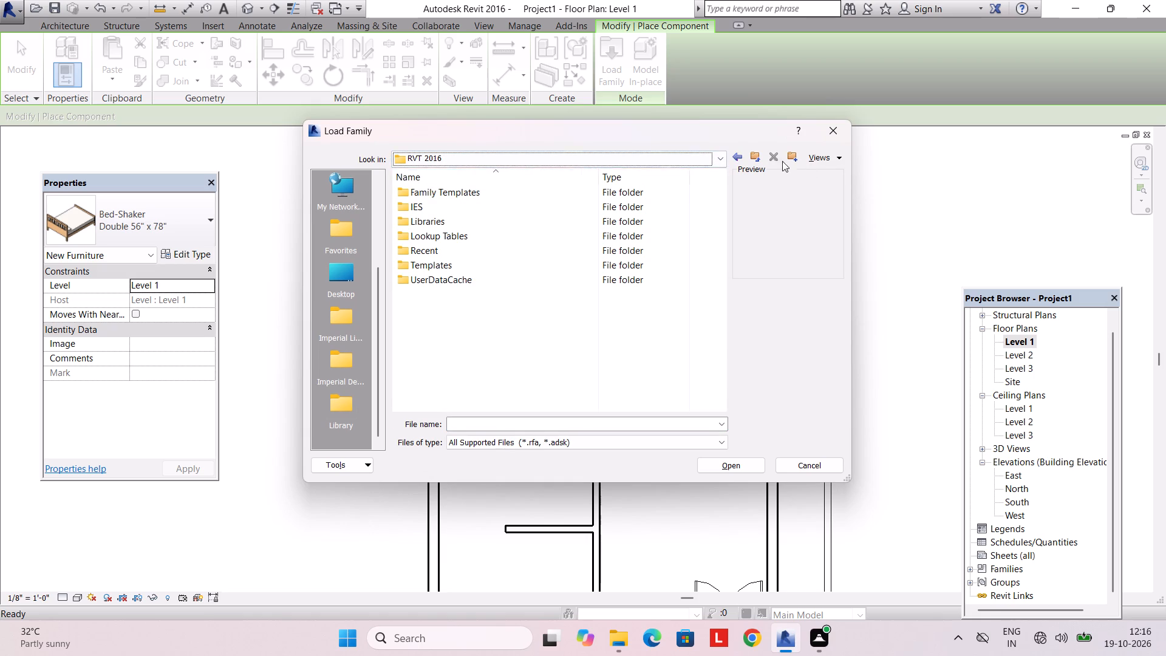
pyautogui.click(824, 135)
# Load the M_Toilet-Commercial-Wall-2D family from the US Metric library's Plumbing, Architectural, Fixtures, Water Closets folder.
pyautogui.click(596, 75)
pyautogui.click(610, 74)
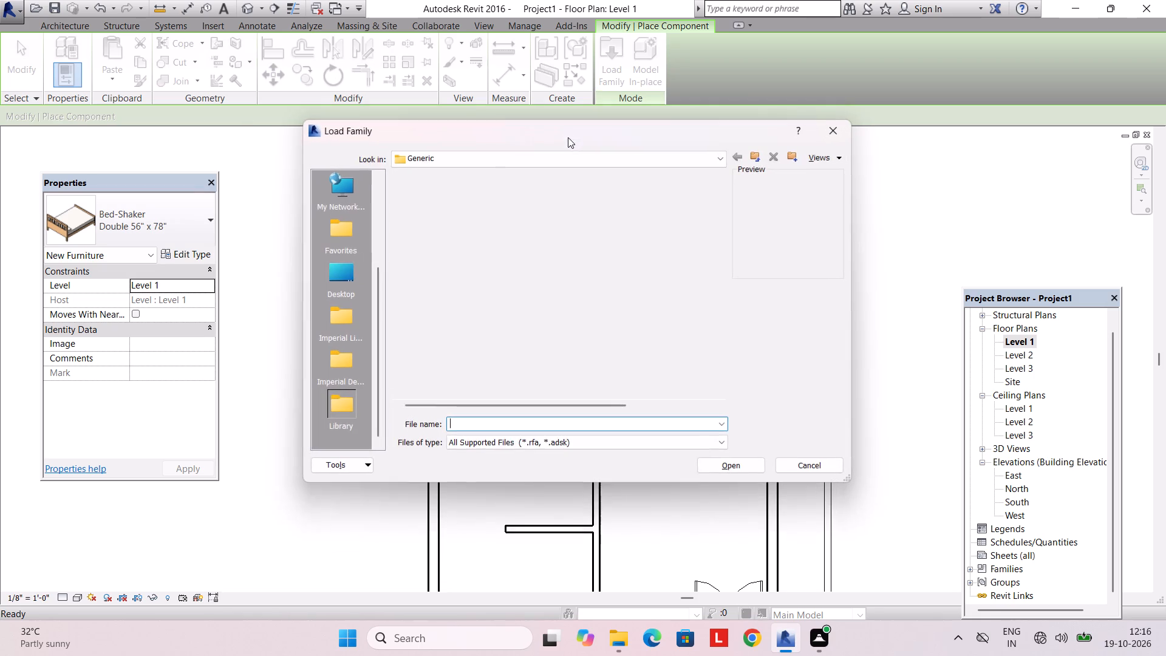
pyautogui.click(559, 158)
pyautogui.click(534, 242)
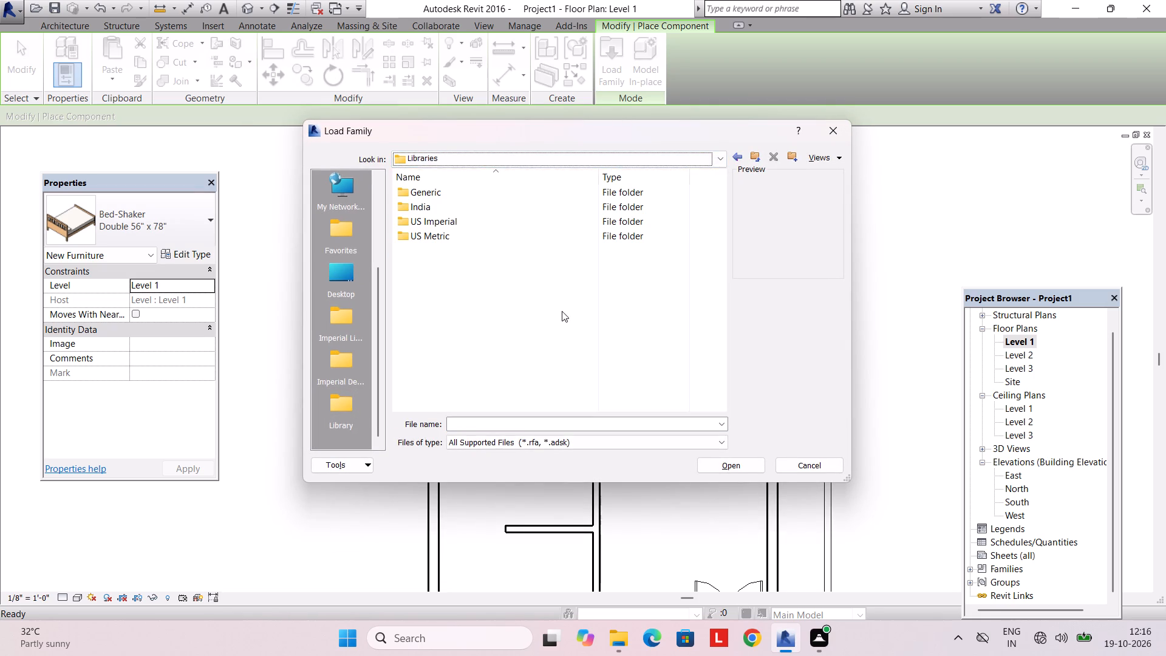
pyautogui.doubleClick(537, 230)
pyautogui.scroll(-6, 516, 344)
pyautogui.doubleClick(492, 236)
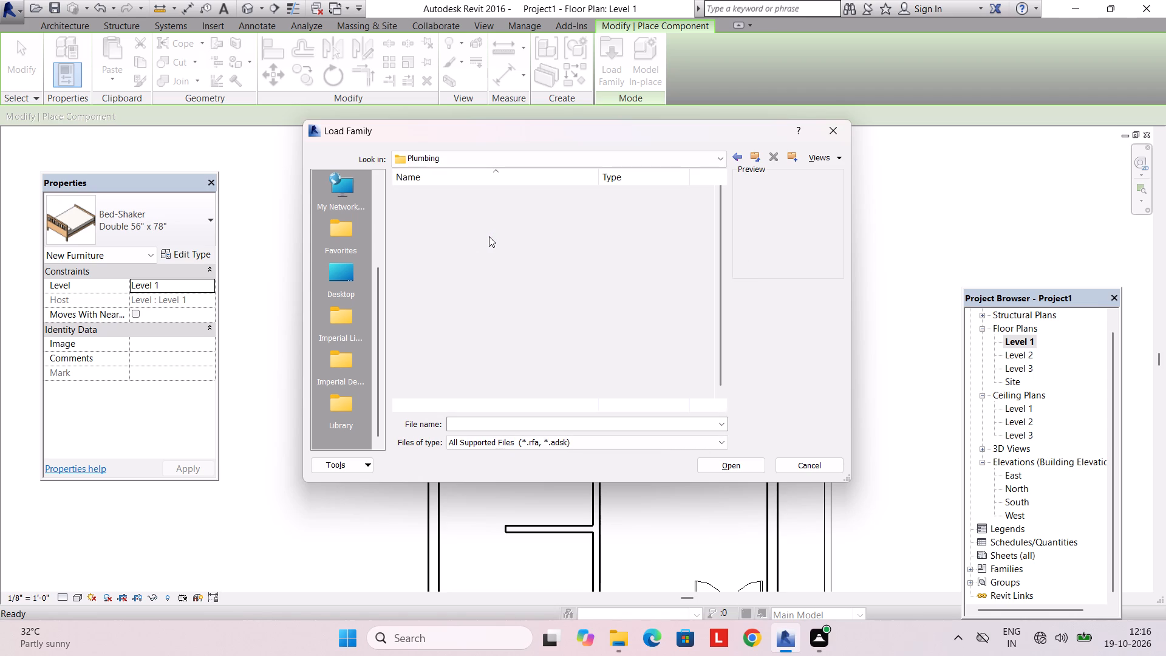
pyautogui.doubleClick(494, 194)
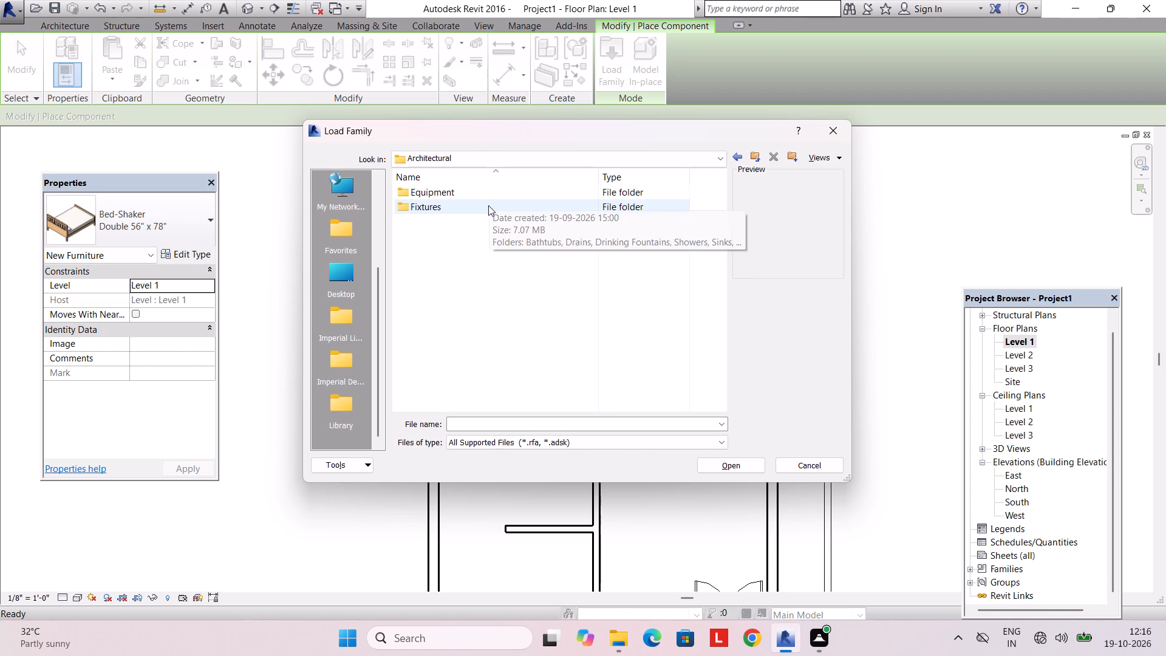
pyautogui.doubleClick(488, 205)
pyautogui.doubleClick(482, 282)
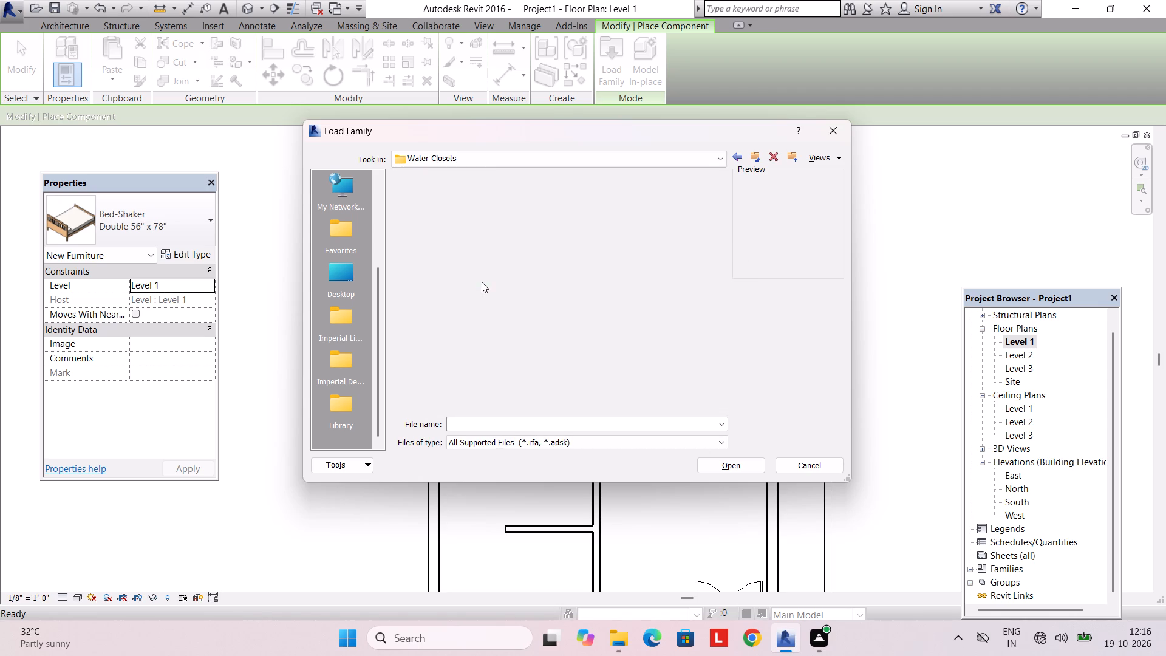
pyautogui.click(534, 194)
pyautogui.click(732, 467)
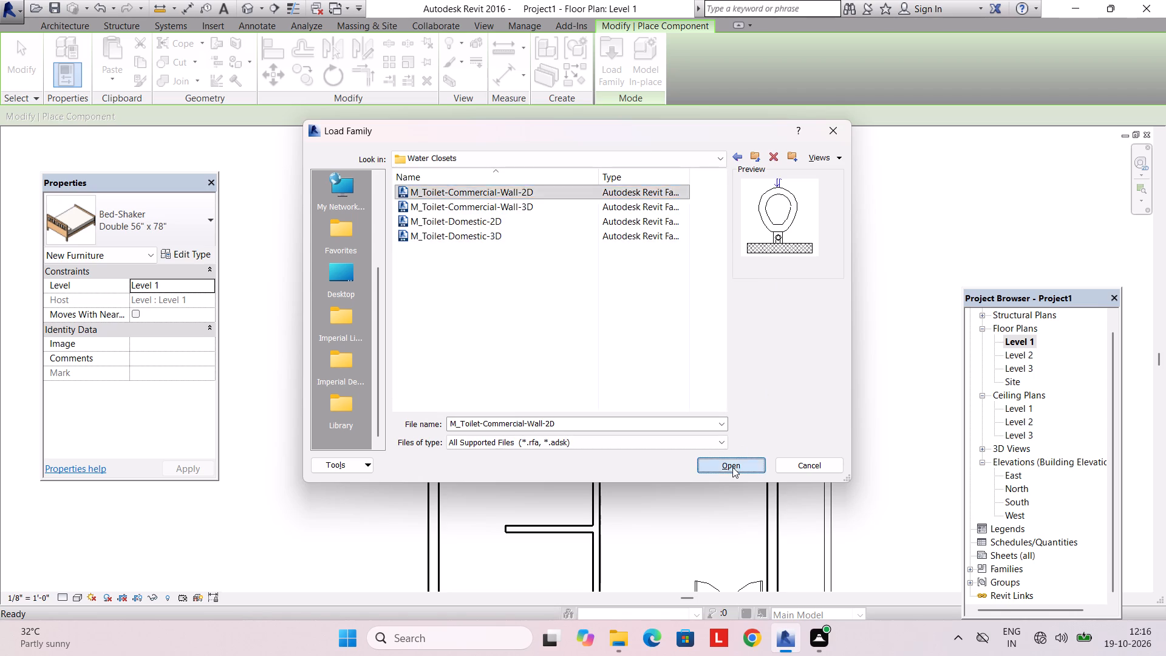
# Place toilets centred on the north wall of the bathroom beside the northeast bedroom and on the east wall of the common bathroom.
pyautogui.moveTo(568, 225); pyautogui.dragTo(570, 344, button='middle')
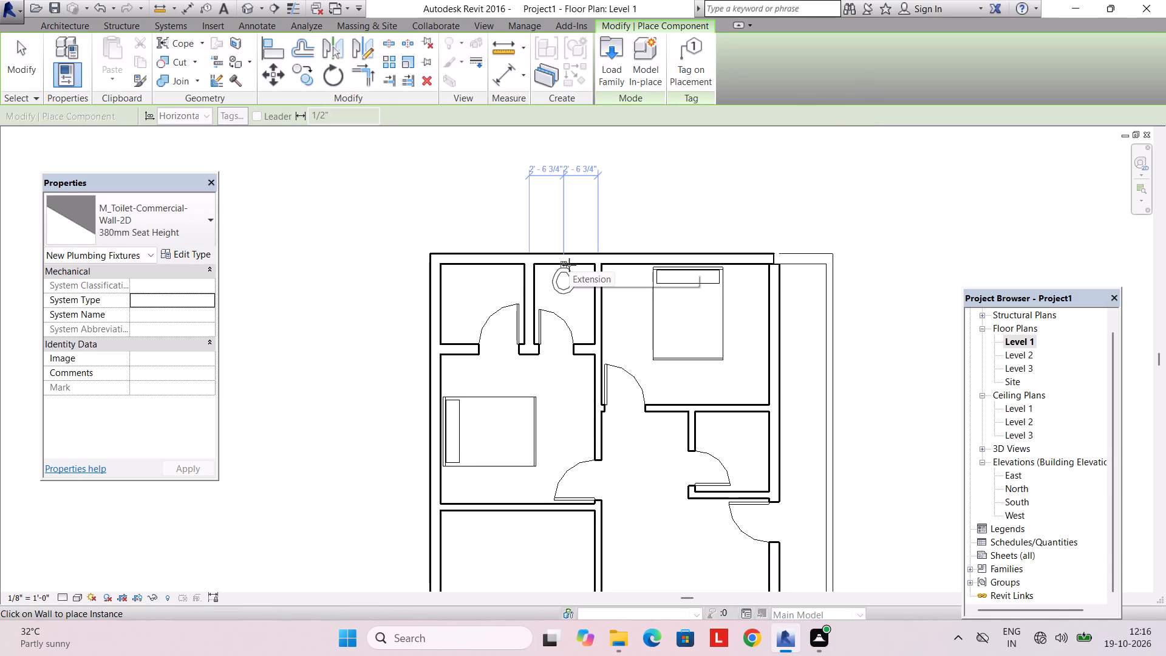
pyautogui.click(569, 265)
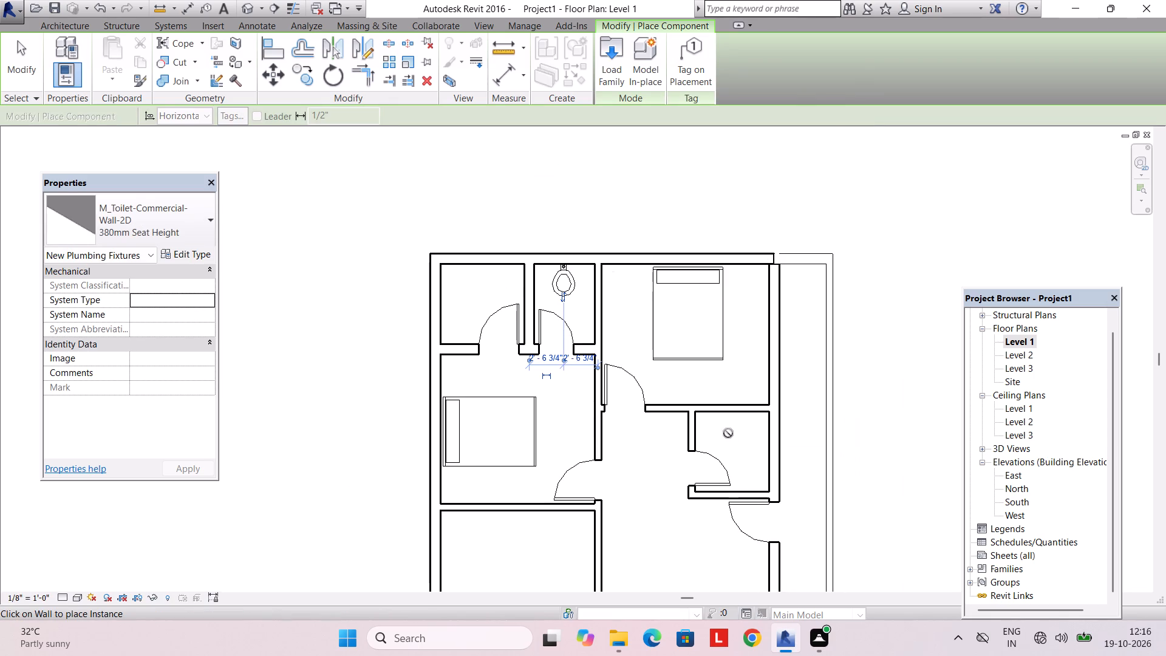
pyautogui.click(766, 456)
pyautogui.moveTo(655, 499); pyautogui.dragTo(610, 499, button='middle')
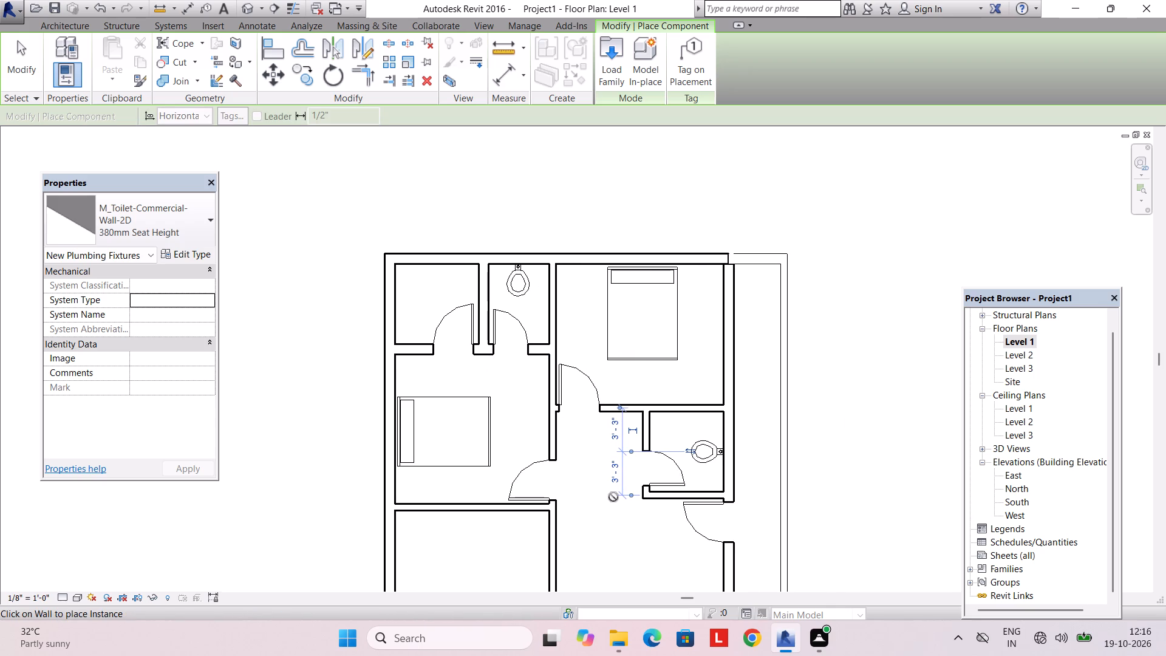
pyautogui.scroll(-3, 606, 494)
pyautogui.moveTo(604, 480); pyautogui.dragTo(579, 369, button='middle')
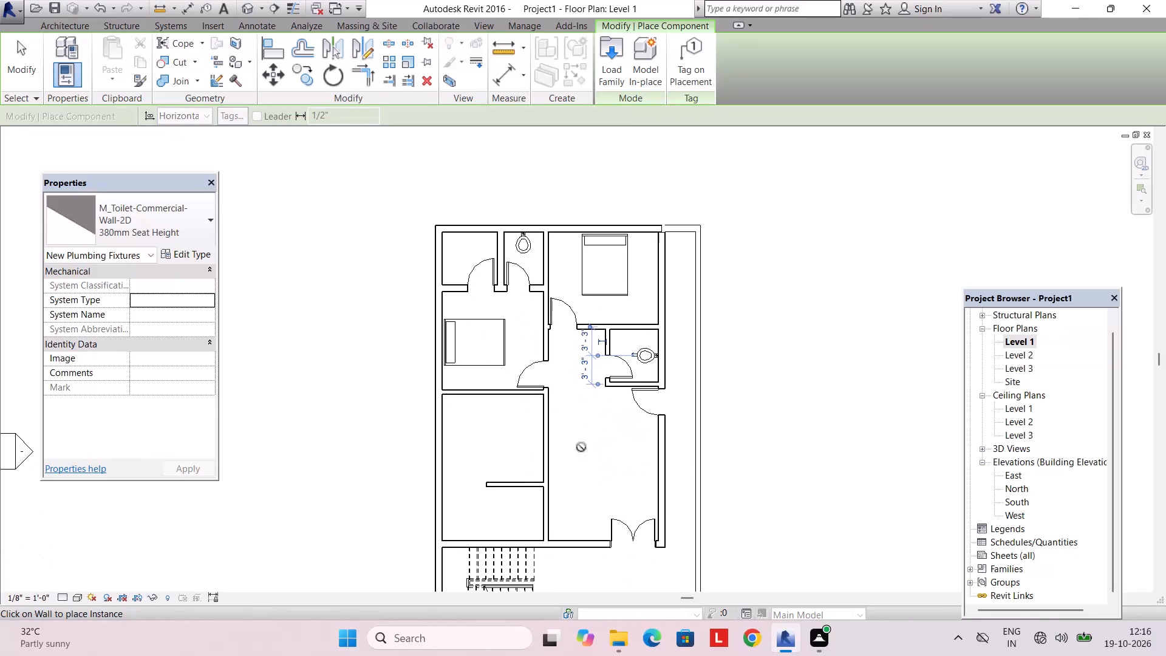
pyautogui.moveTo(581, 461); pyautogui.dragTo(570, 413, button='middle')
pyautogui.press('Escape')
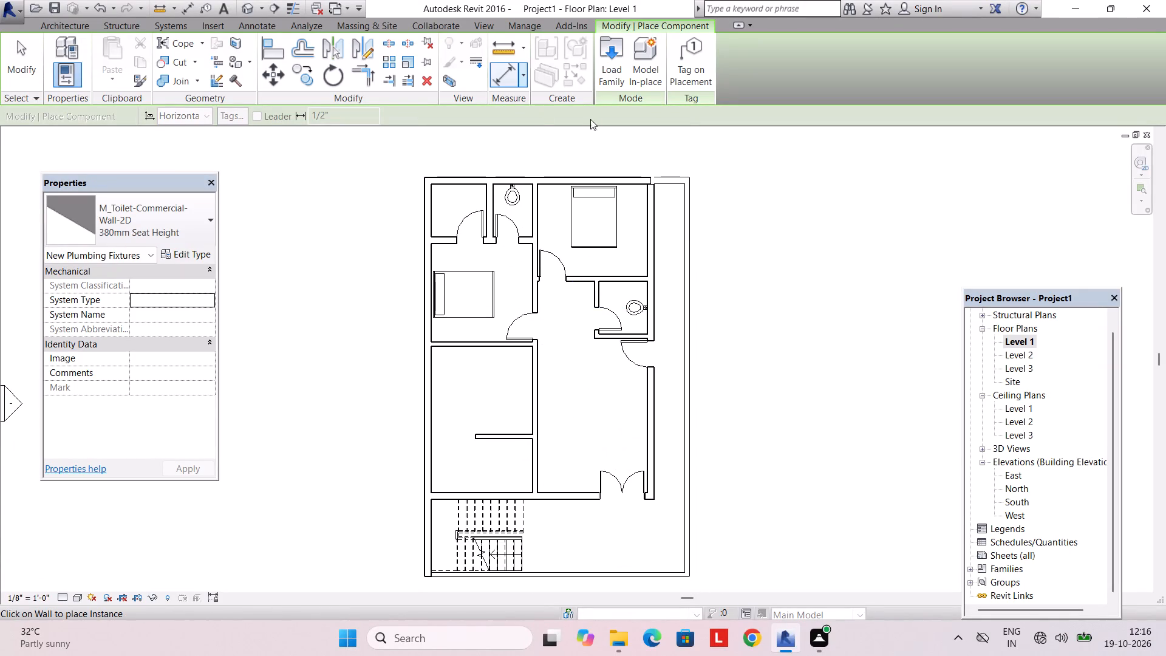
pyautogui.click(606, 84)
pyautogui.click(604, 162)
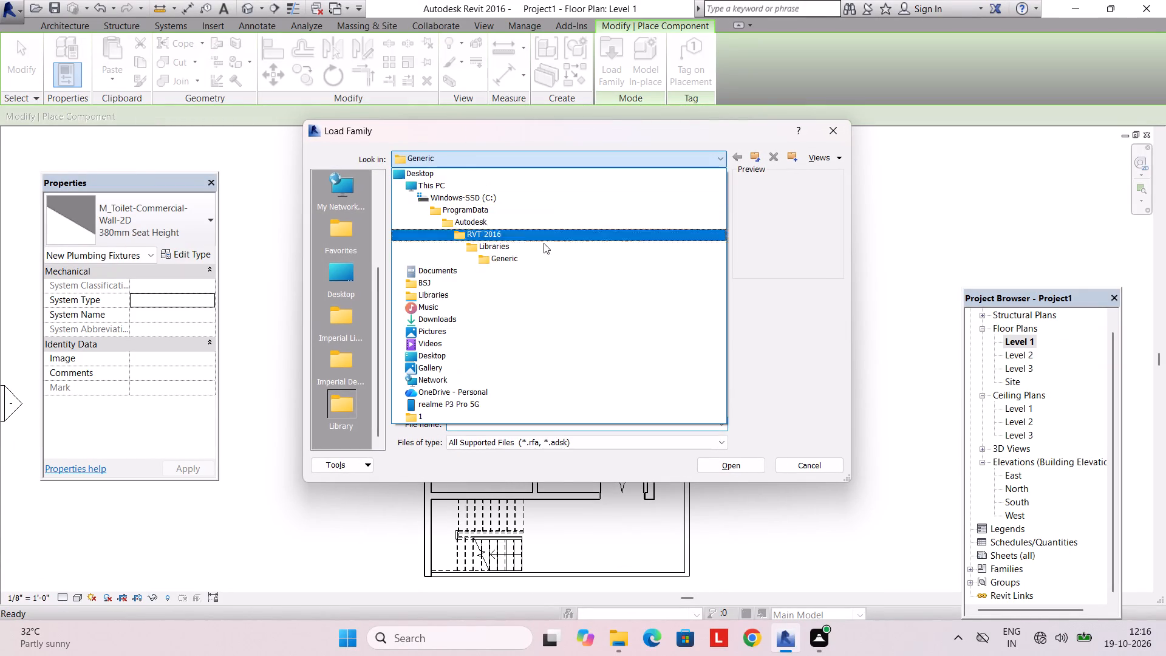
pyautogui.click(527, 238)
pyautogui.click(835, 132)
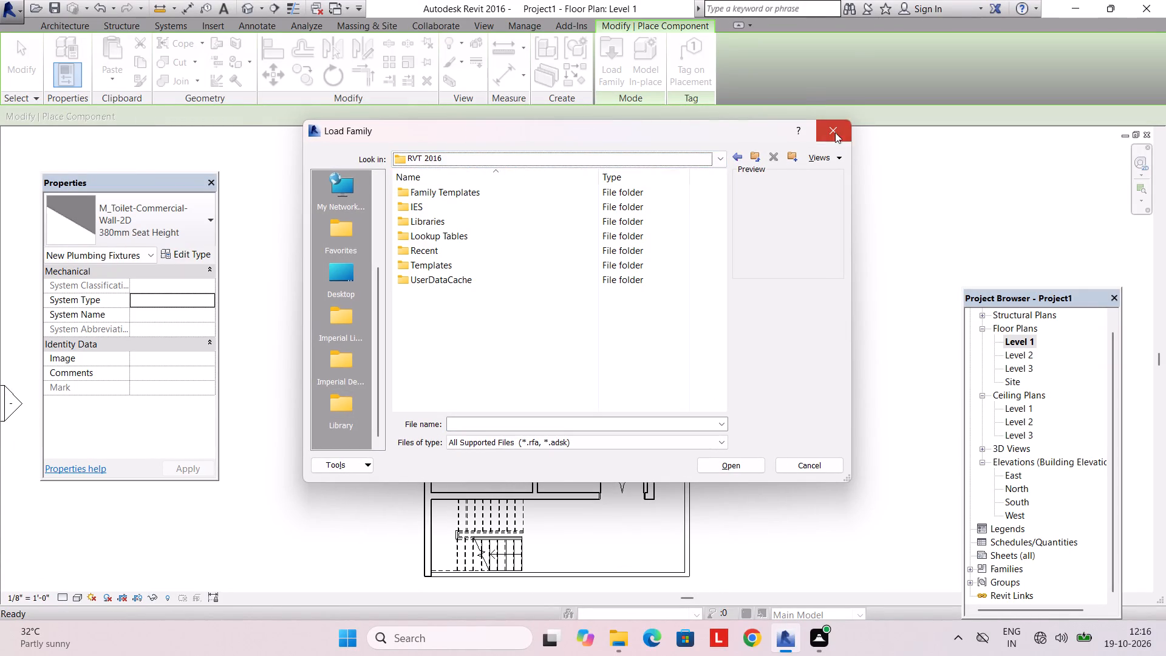
# Start loading another family and browse the US Imperial library to the Storage folder under Furniture.
pyautogui.click(621, 81)
pyautogui.click(626, 166)
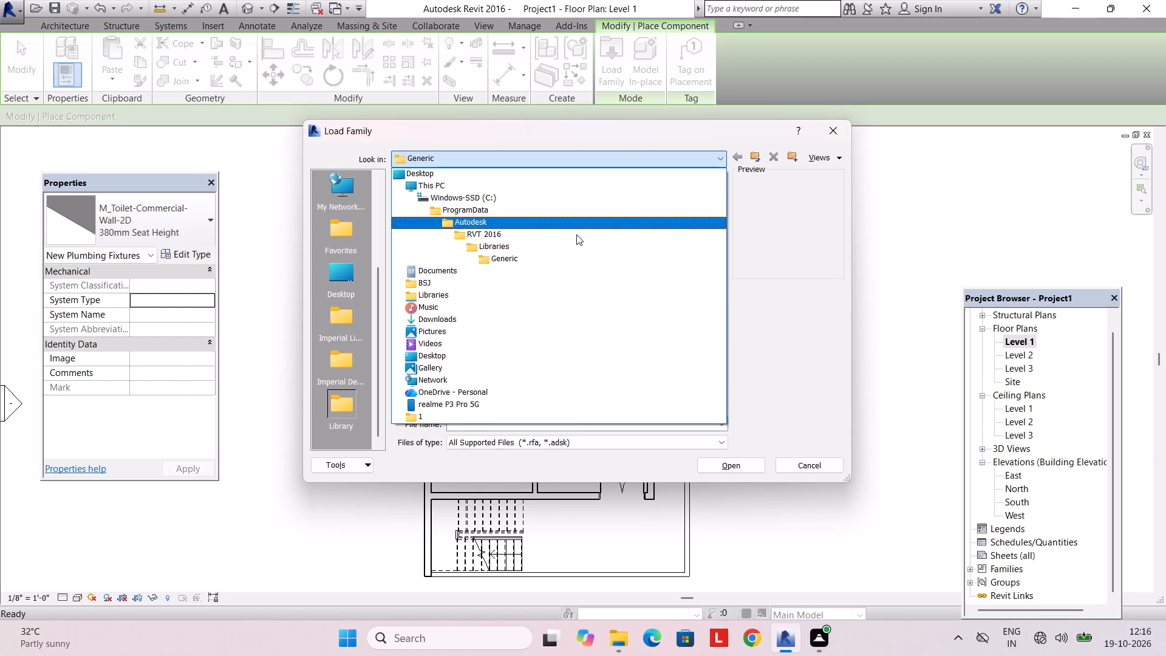
pyautogui.click(562, 248)
pyautogui.doubleClick(588, 227)
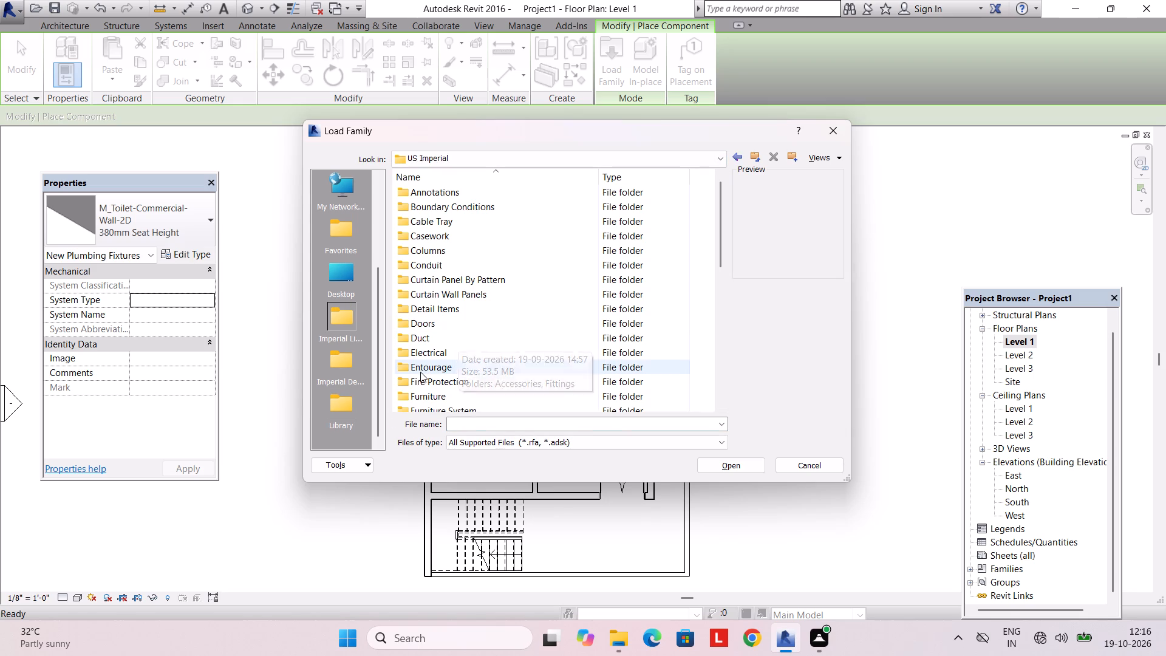
pyautogui.doubleClick(421, 394)
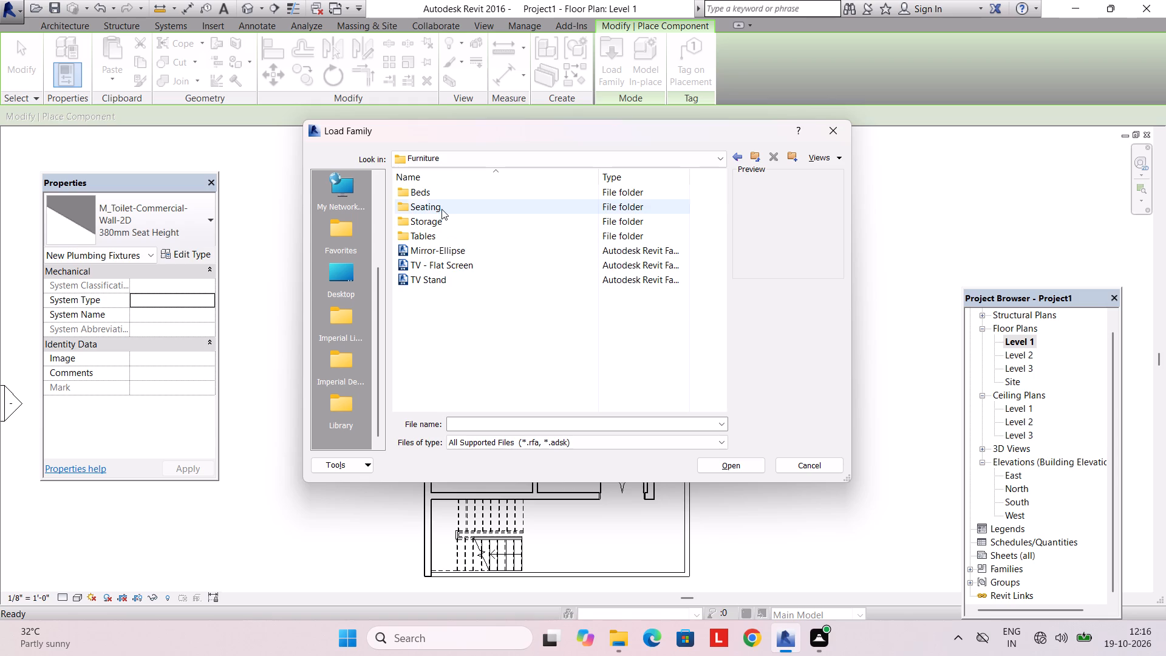
pyautogui.doubleClick(438, 222)
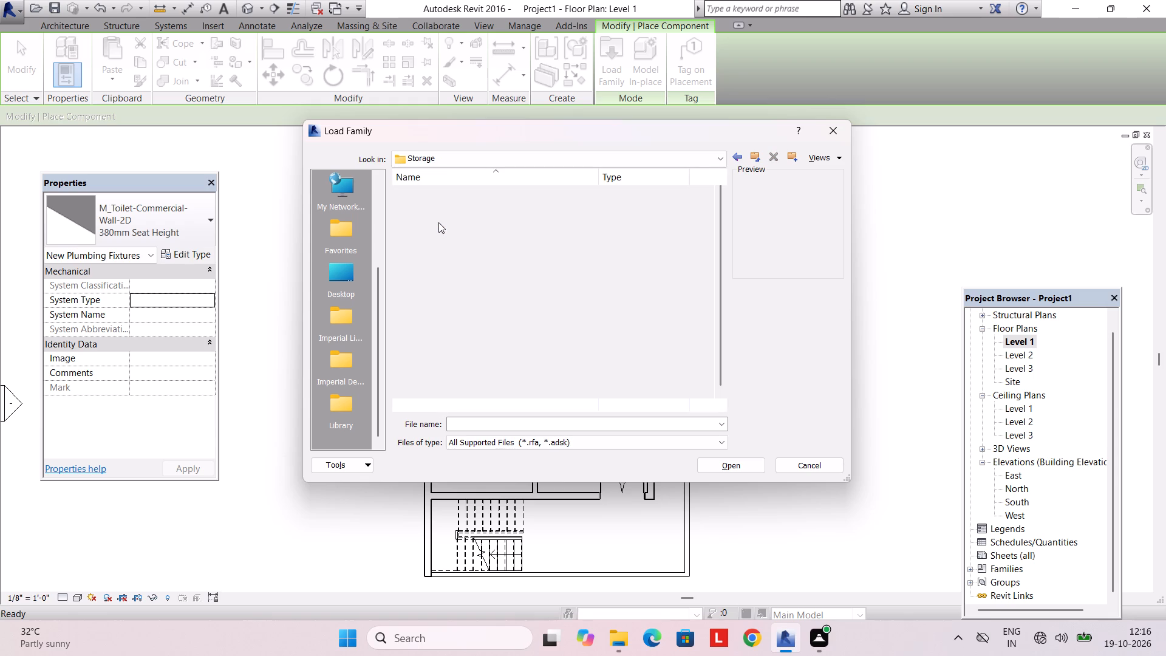
# Preview the storage families in the open folder and load the Dresser family.
pyautogui.click(455, 196)
pyautogui.click(452, 209)
pyautogui.click(454, 236)
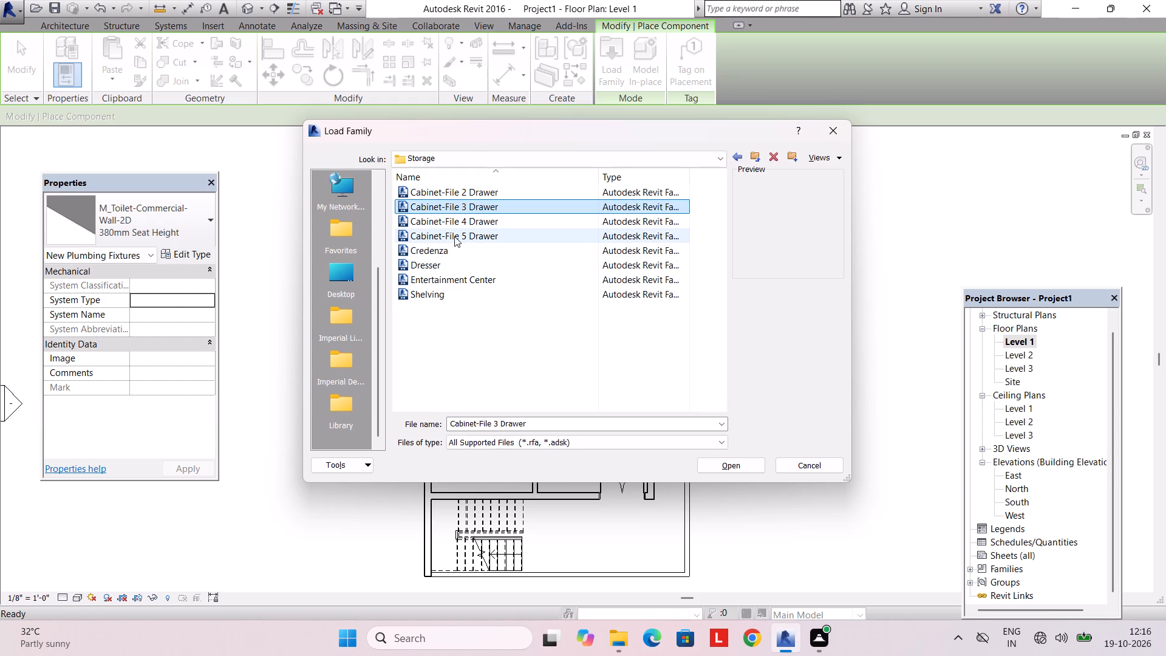
pyautogui.click(443, 262)
pyautogui.click(463, 282)
pyautogui.click(463, 290)
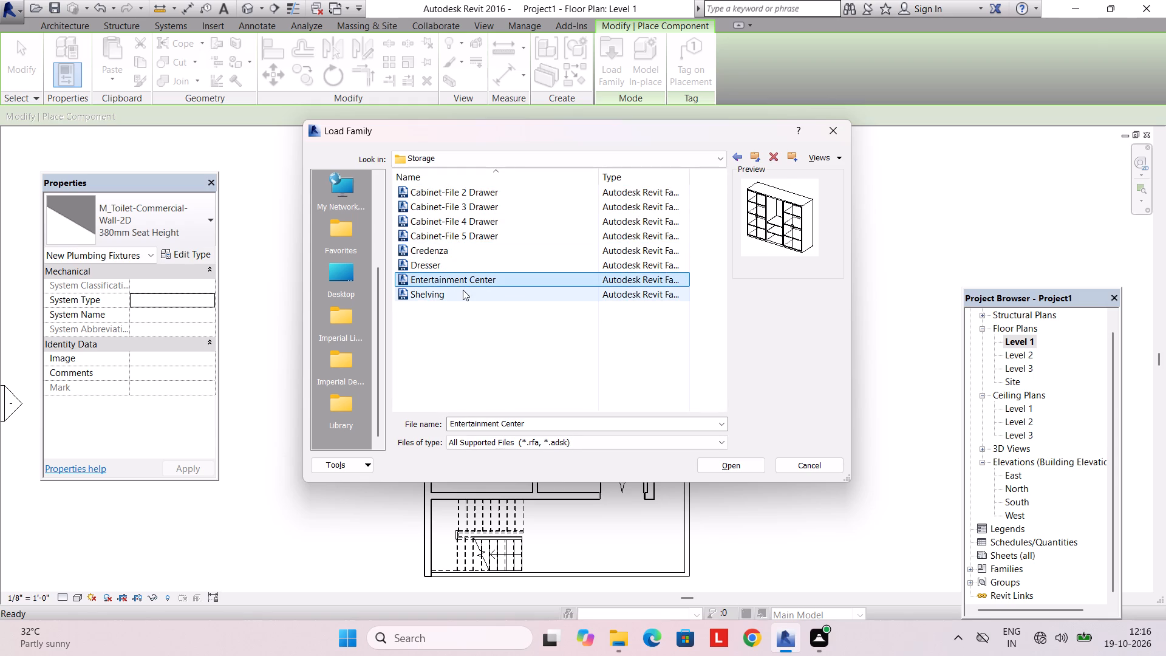
pyautogui.click(463, 285)
pyautogui.scroll(3, 711, 276)
pyautogui.click(478, 298)
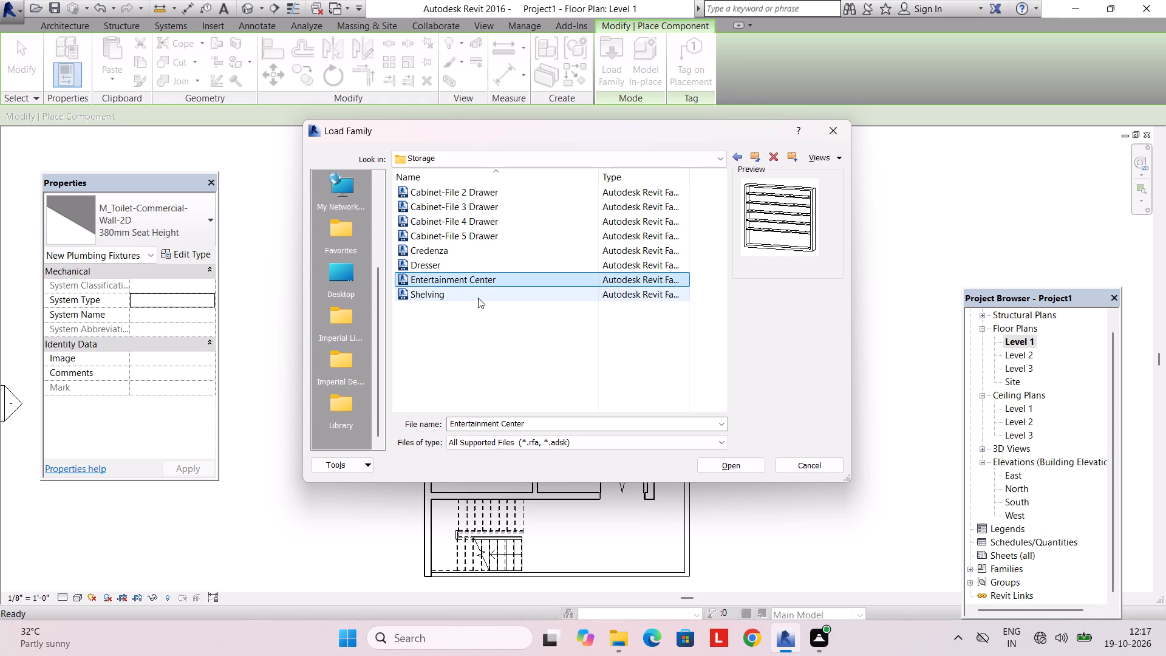
pyautogui.click(460, 267)
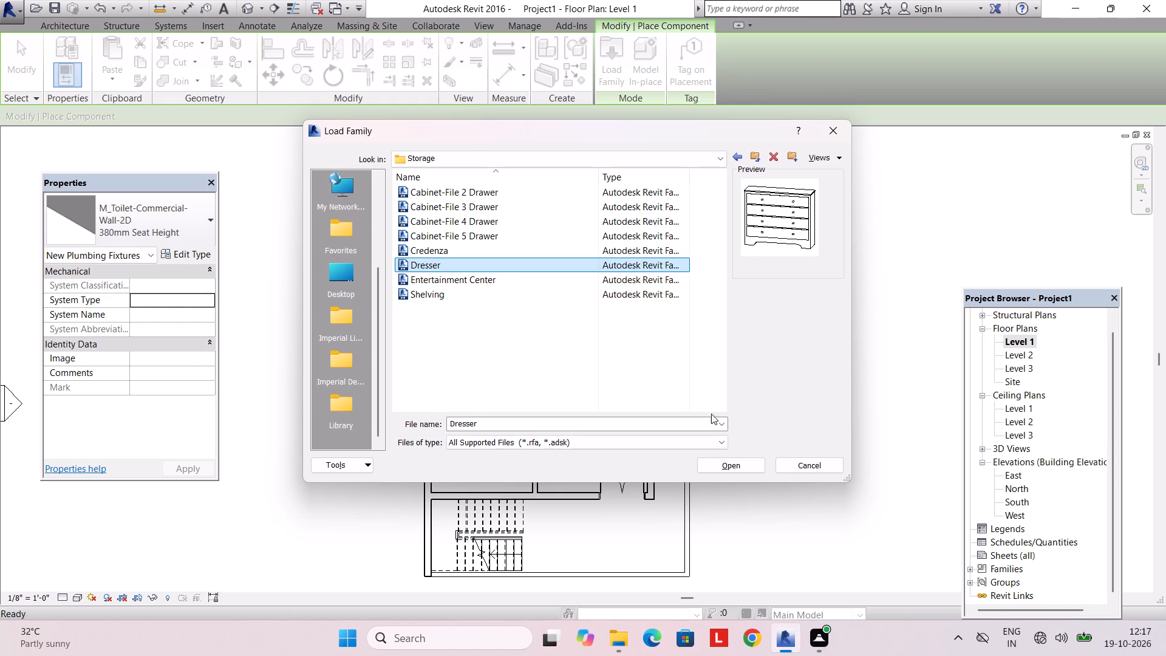
pyautogui.click(733, 460)
# Place a 48" x 72" x 24" dresser on the west bedroom's east wall and another on the northeast bedroom's west wall.
pyautogui.scroll(5, 431, 323)
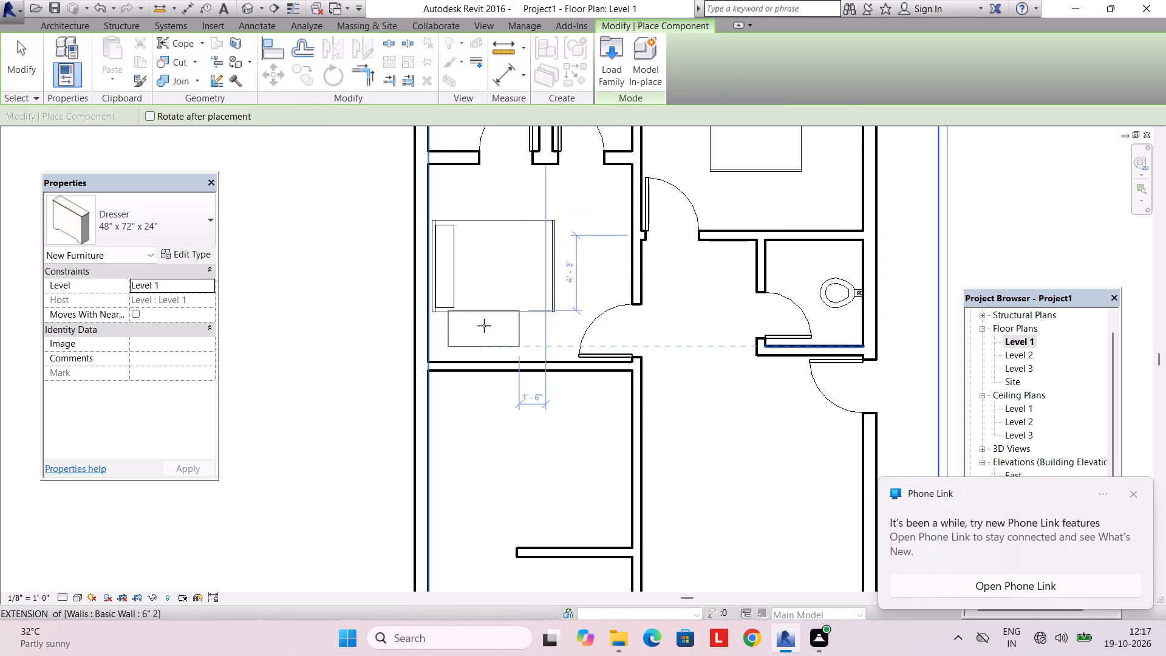
pyautogui.scroll(2, 484, 326)
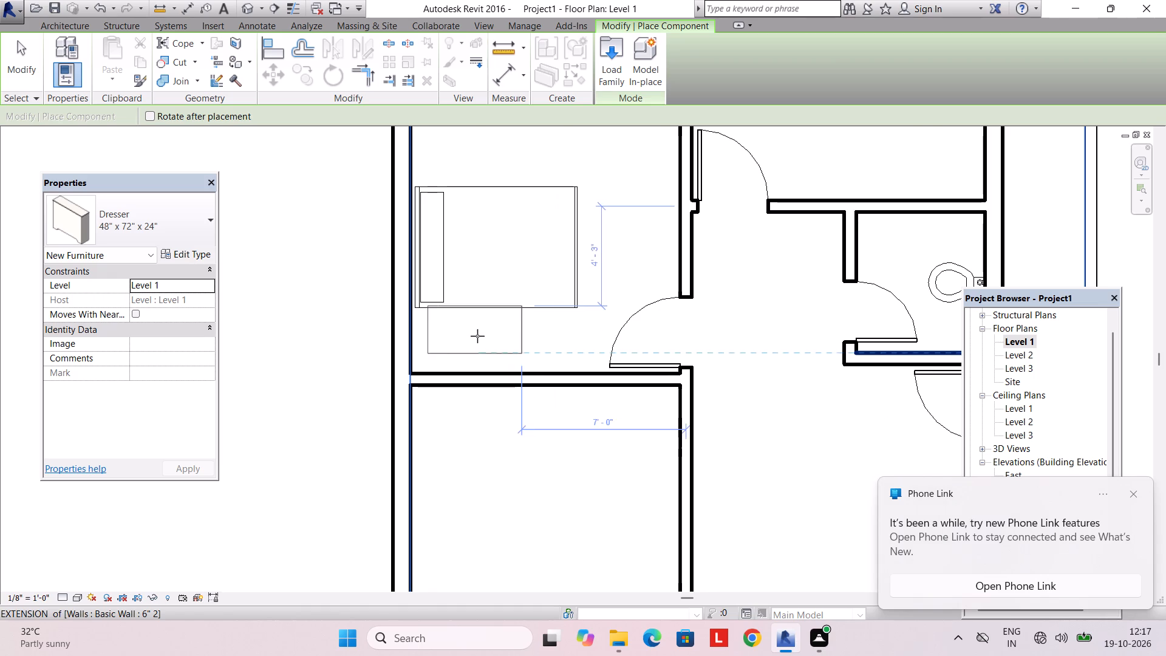
pyautogui.scroll(-2, 632, 225)
pyautogui.moveTo(630, 236); pyautogui.dragTo(575, 304, button='middle')
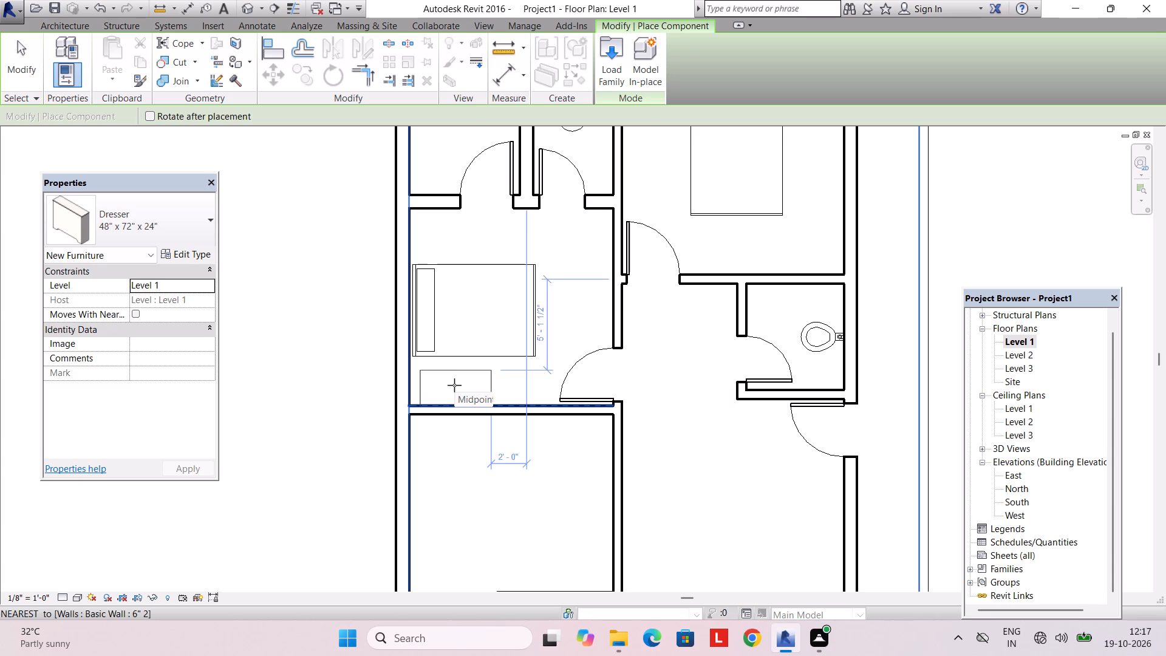
pyautogui.press('space')
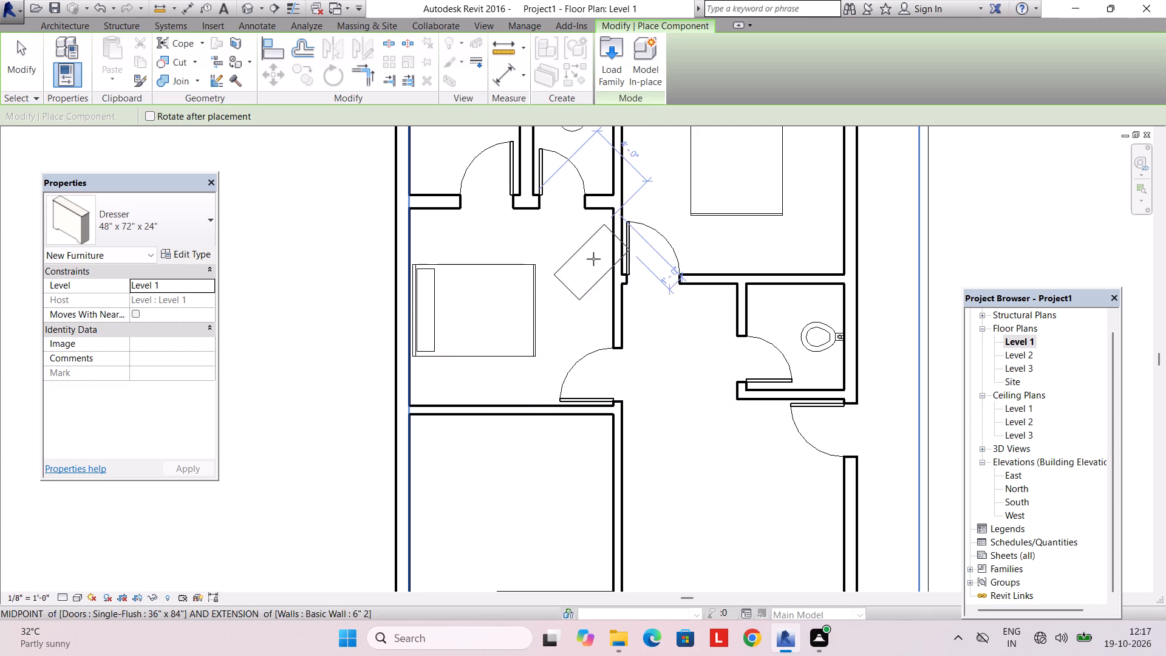
pyautogui.press('space')
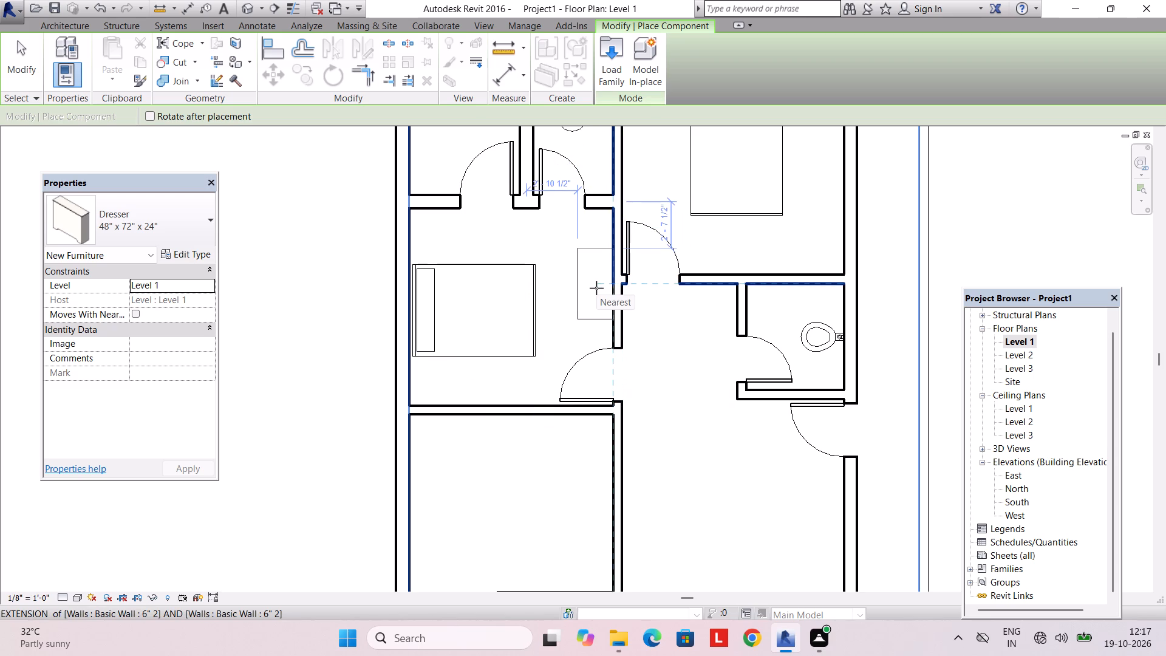
pyautogui.click(596, 289)
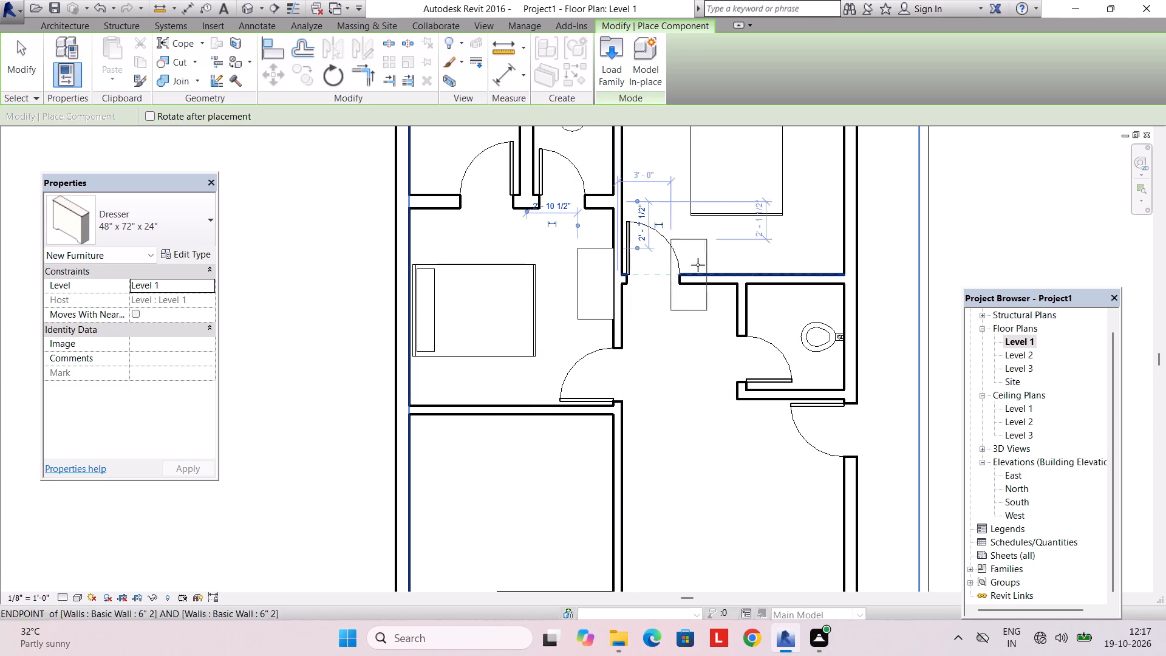
pyautogui.moveTo(698, 265); pyautogui.dragTo(595, 401, button='middle')
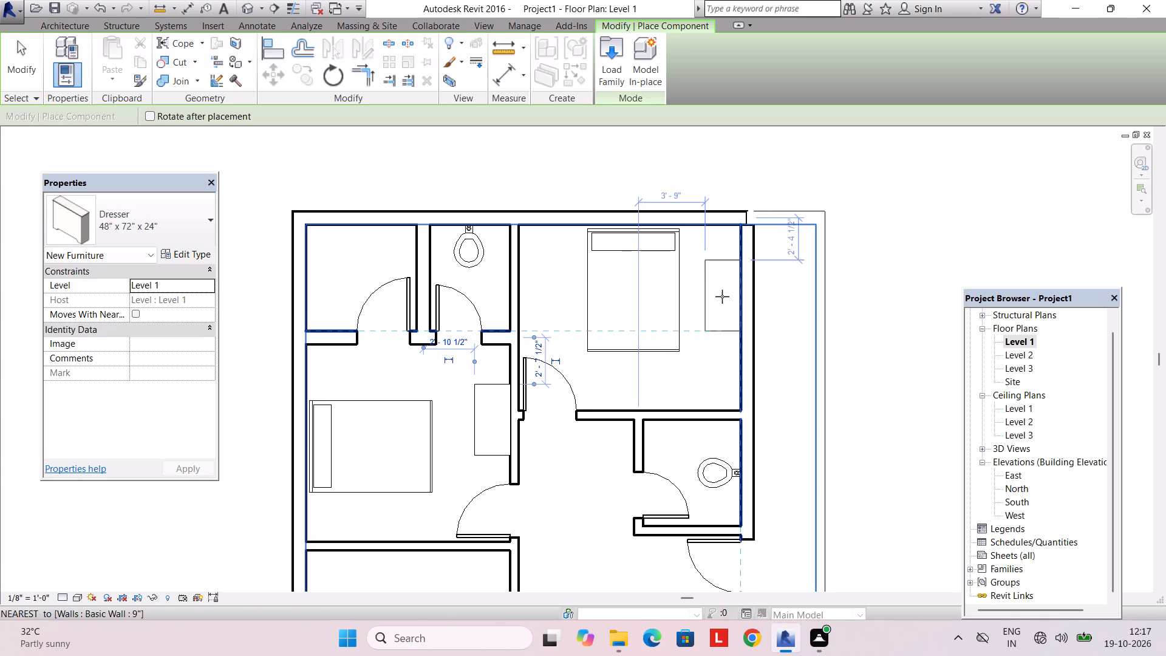
pyautogui.press('space')
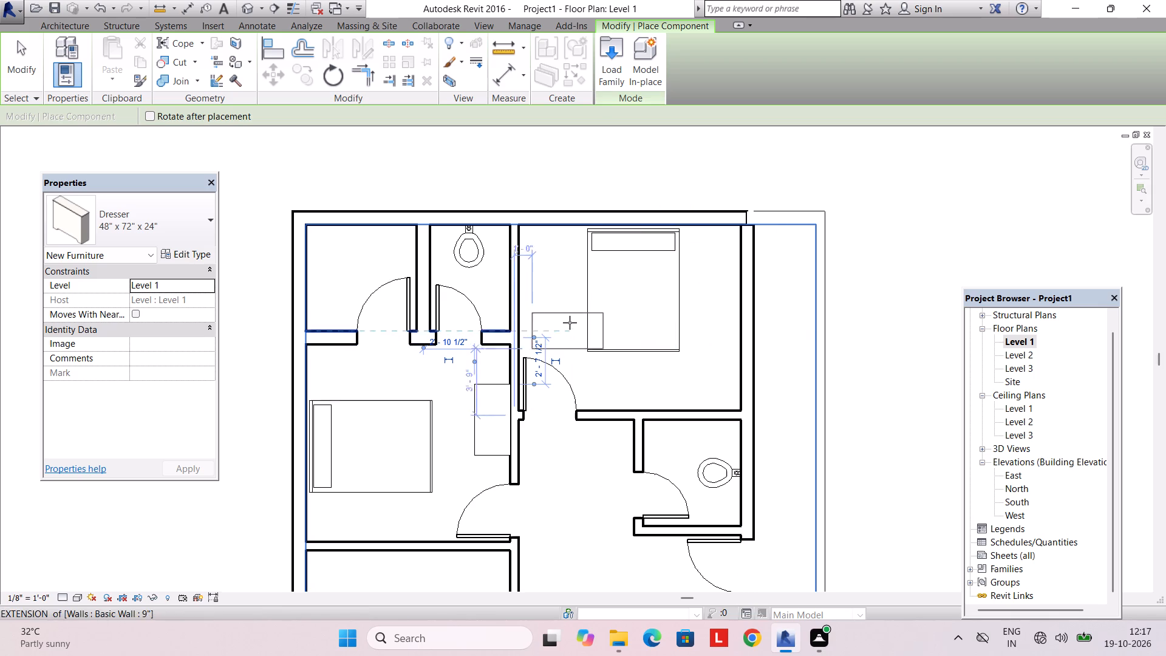
pyautogui.press('space')
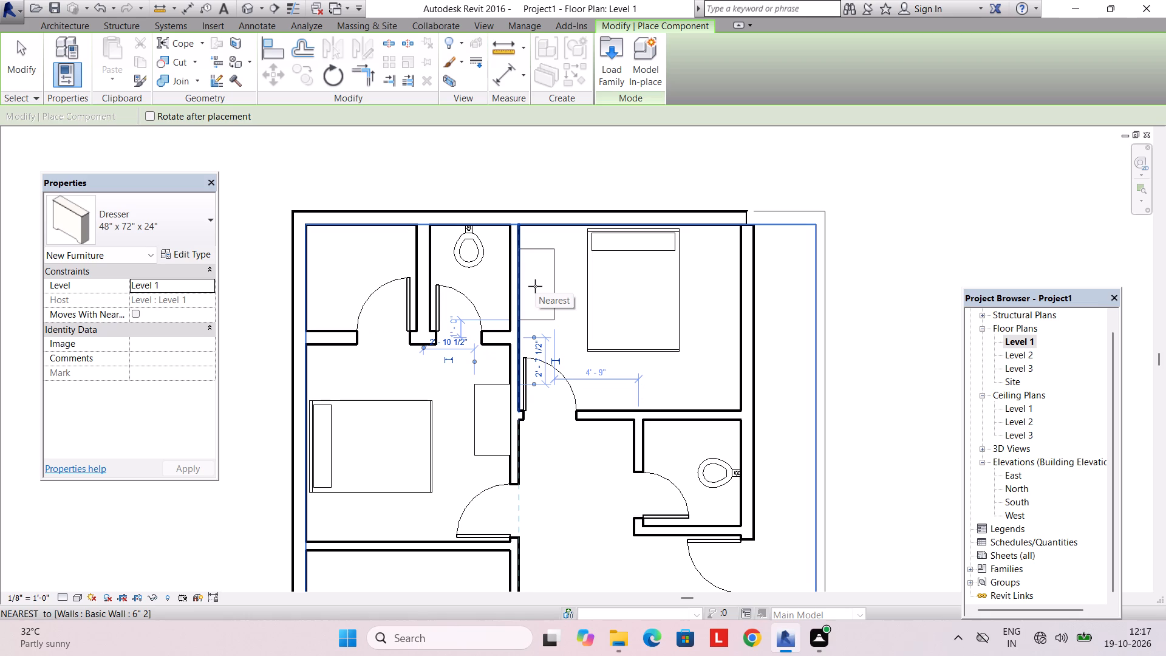
pyautogui.click(535, 286)
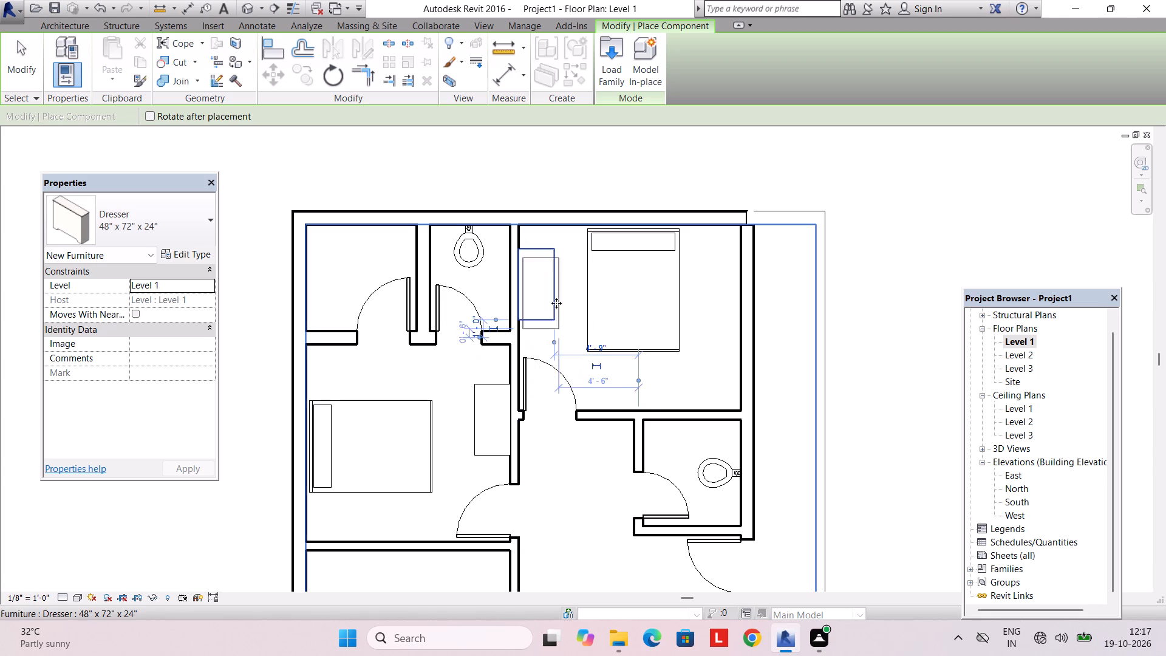
pyautogui.press('Escape')
pyautogui.press('Escape')
pyautogui.press('Escape')
# Nudge the northeast bedroom's bed slightly east and the west bedroom's bed slightly south.
pyautogui.click(641, 350)
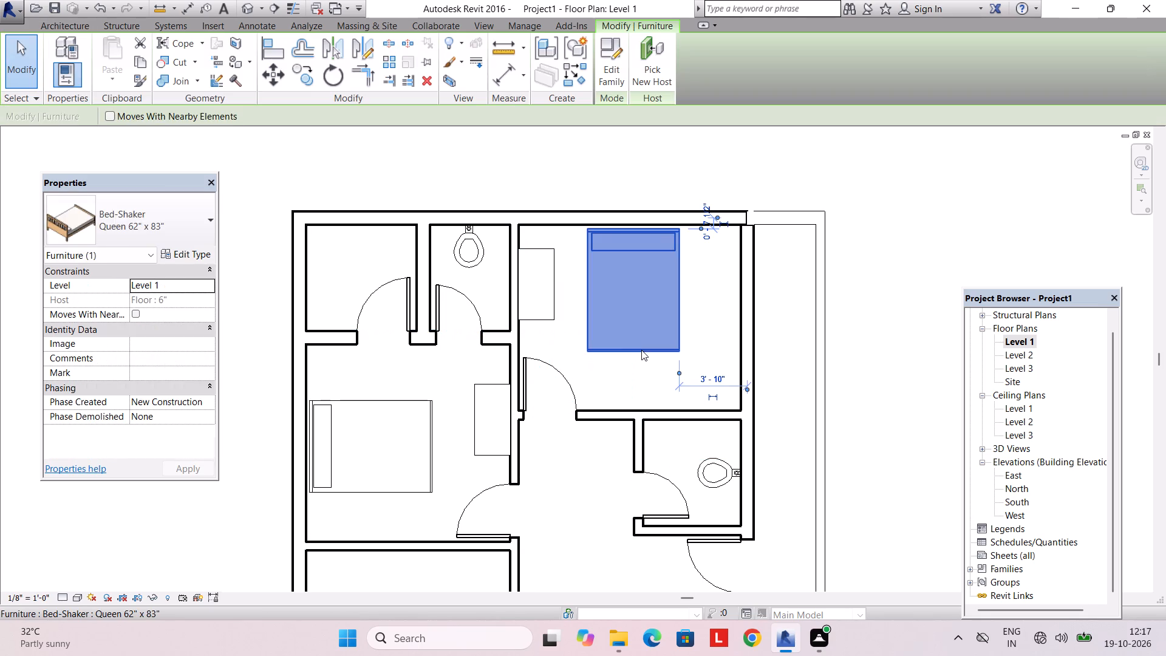
pyautogui.press('Right')
pyautogui.press('Right')
pyautogui.click(354, 405)
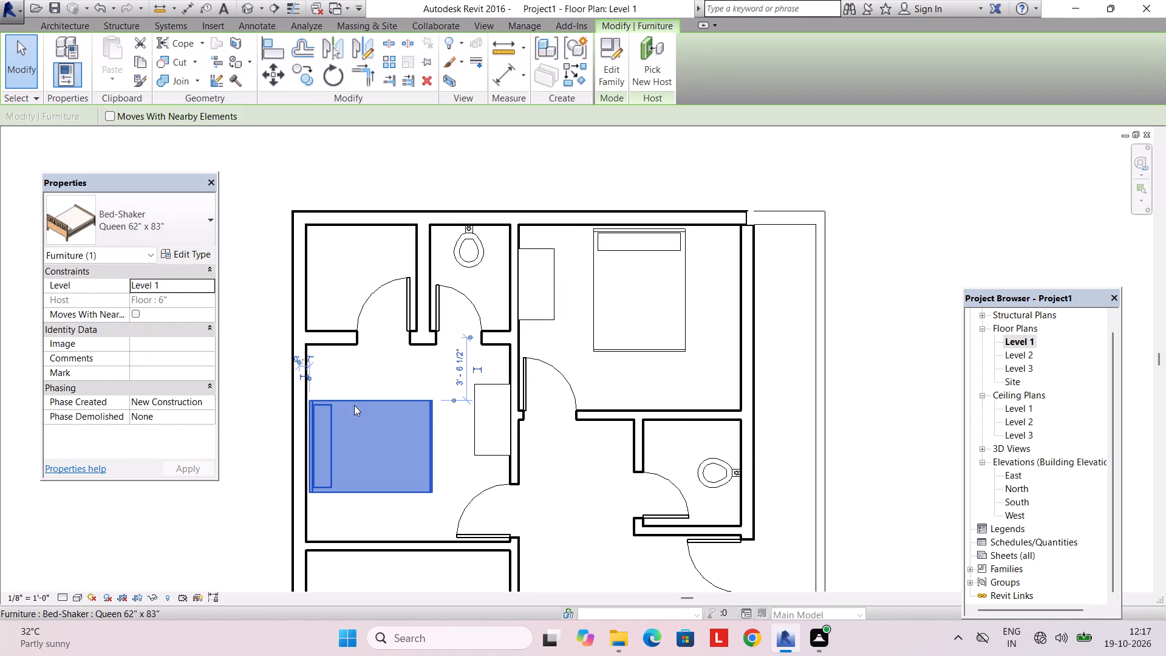
pyautogui.press('Down')
pyautogui.press('Down')
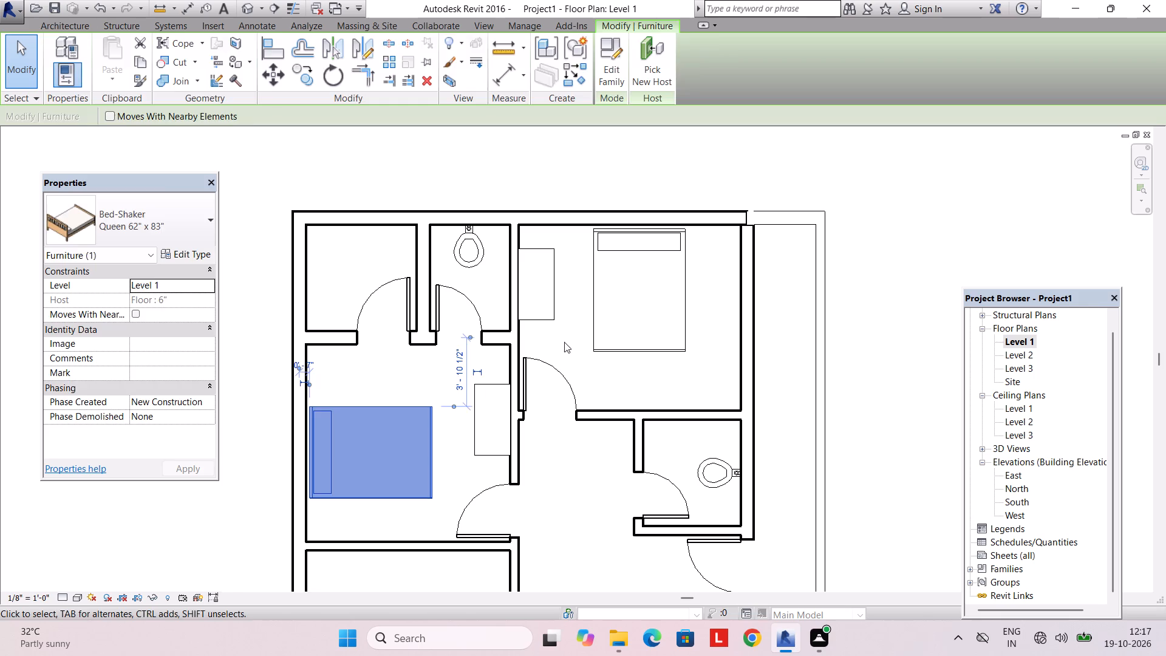
pyautogui.press('Escape')
# In the 3D view, rotate both bedroom dressers 180° so their drawers face into the rooms.
pyautogui.click(481, 34)
pyautogui.click(482, 27)
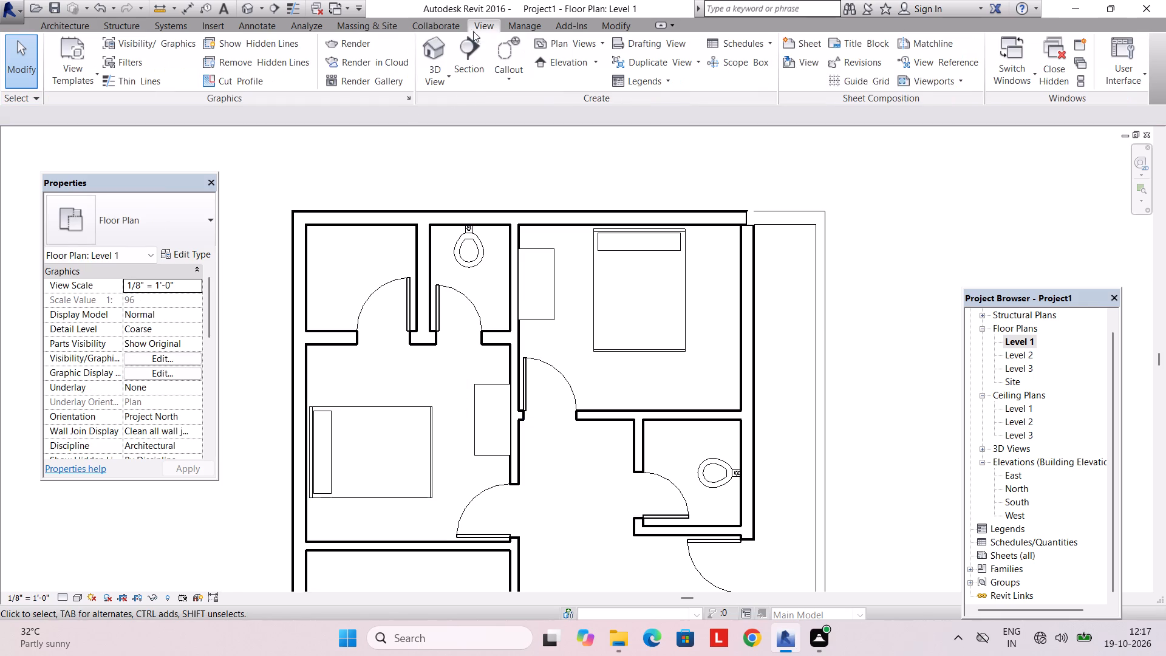
pyautogui.click(437, 44)
pyautogui.scroll(-1, 592, 288)
pyautogui.keyDown('shift'); pyautogui.moveTo(593, 290); pyautogui.dragTo(564, 412, button='middle'); pyautogui.keyUp('shift')
pyautogui.keyDown('shift'); pyautogui.scroll(-1, 567, 389); pyautogui.keyUp('shift')
pyautogui.keyDown('shift'); pyautogui.moveTo(653, 271); pyautogui.dragTo(634, 419, button='middle'); pyautogui.keyUp('shift')
pyautogui.moveTo(667, 309); pyautogui.dragTo(640, 406, button='middle')
pyautogui.click(682, 281)
pyautogui.press('space')
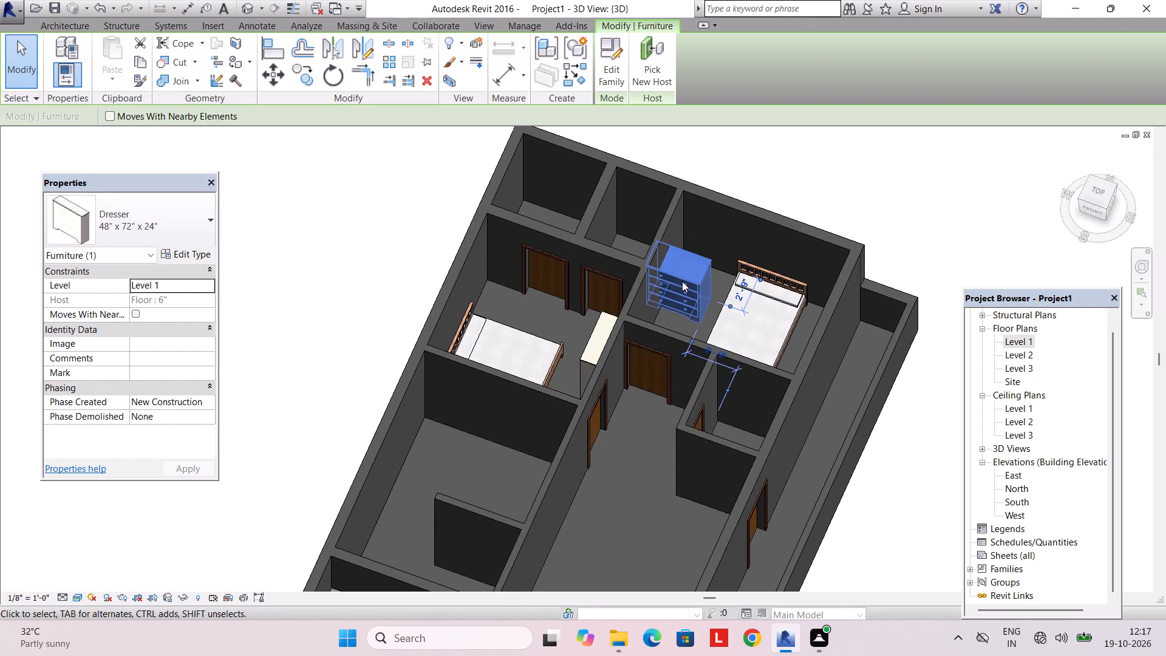
pyautogui.press('space')
pyautogui.click(586, 337)
pyautogui.press('space')
pyautogui.press('space')
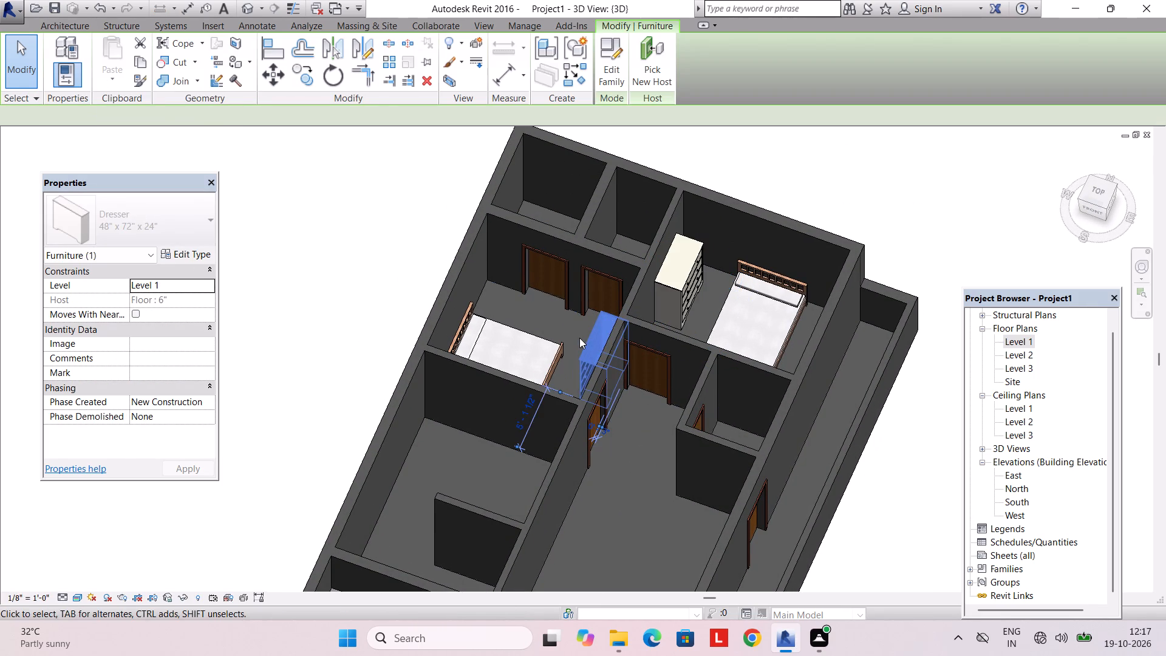
pyautogui.press('Escape')
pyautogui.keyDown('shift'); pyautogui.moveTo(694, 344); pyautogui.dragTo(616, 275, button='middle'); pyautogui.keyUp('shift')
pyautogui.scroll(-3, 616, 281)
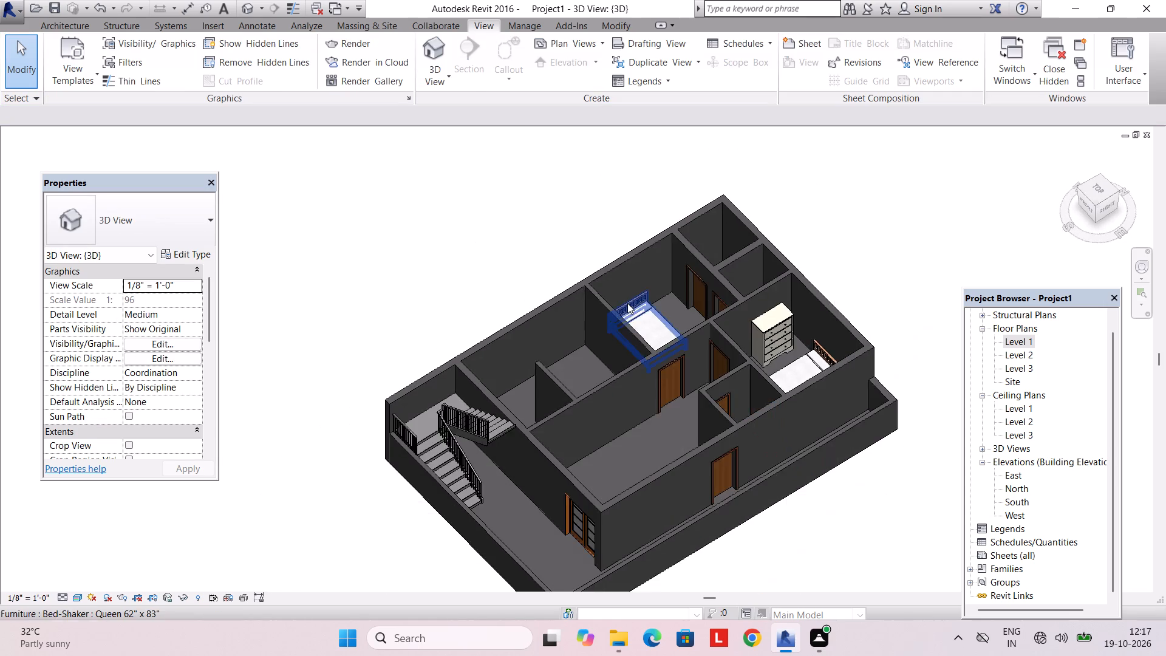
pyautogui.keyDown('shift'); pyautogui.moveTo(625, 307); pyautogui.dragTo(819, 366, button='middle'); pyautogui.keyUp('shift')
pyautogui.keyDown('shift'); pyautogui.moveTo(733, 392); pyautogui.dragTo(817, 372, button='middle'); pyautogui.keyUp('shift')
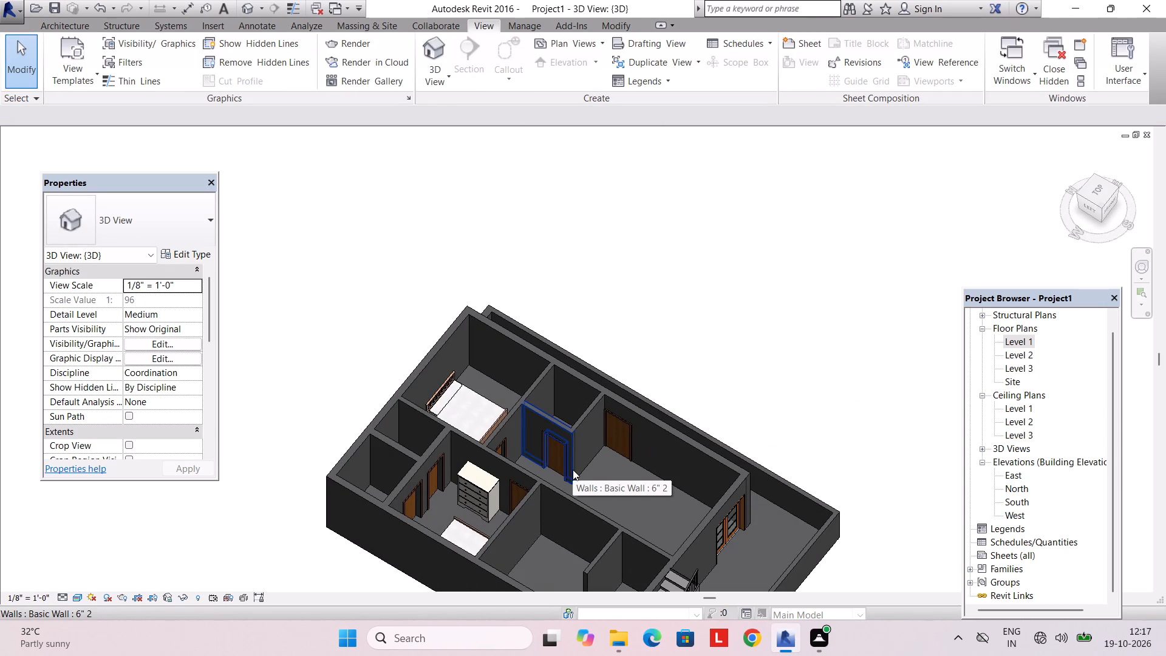
# Return to the Level 1 floor plan, with the rooms south of the bedrooms in view.
pyautogui.doubleClick(1019, 342)
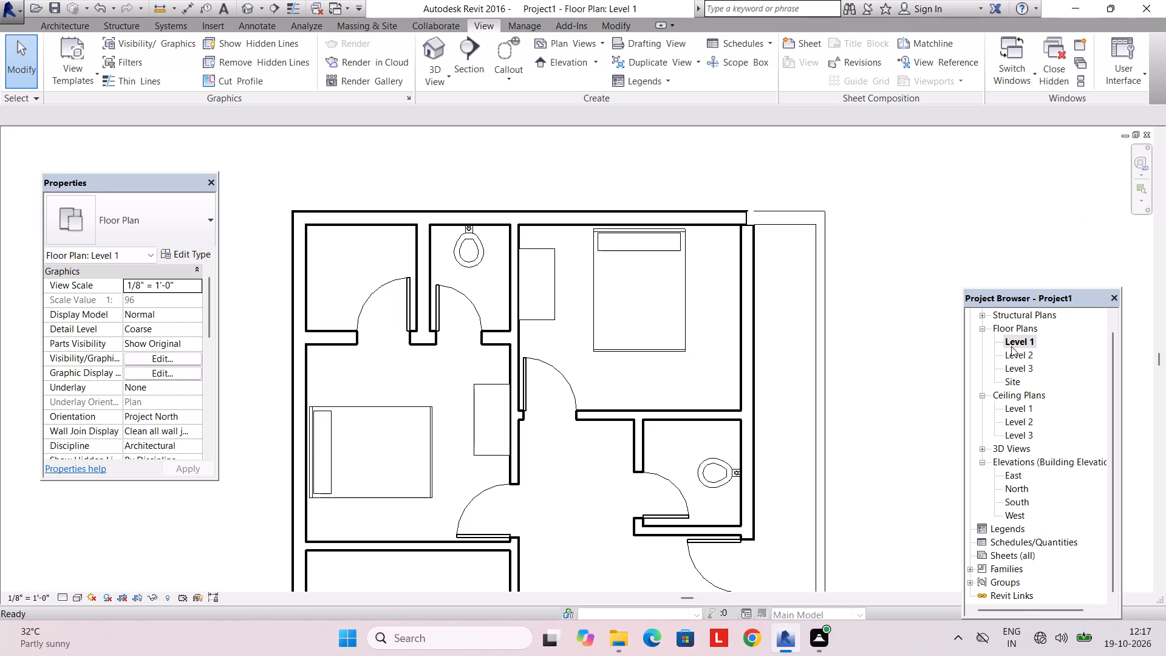
pyautogui.scroll(-4, 849, 388)
pyautogui.moveTo(683, 392); pyautogui.dragTo(598, 280, button='middle')
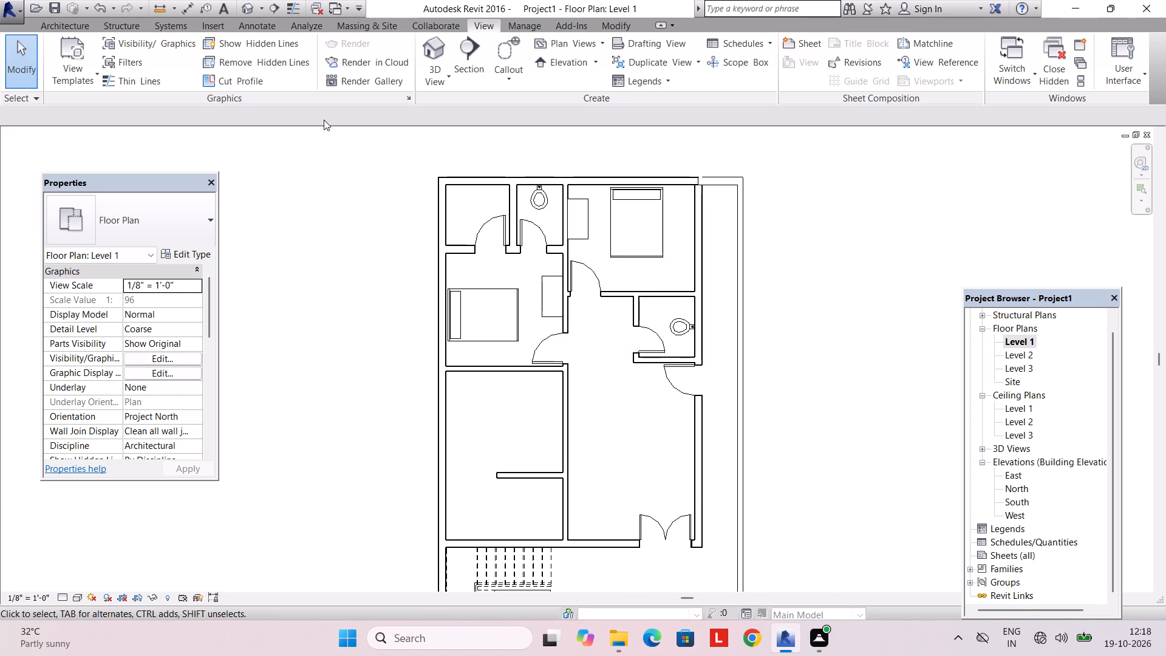
# Load the Kitchenette - Medium component family from the US Imperial library's Specialty Equipment, Domestic folder.
pyautogui.click(87, 29)
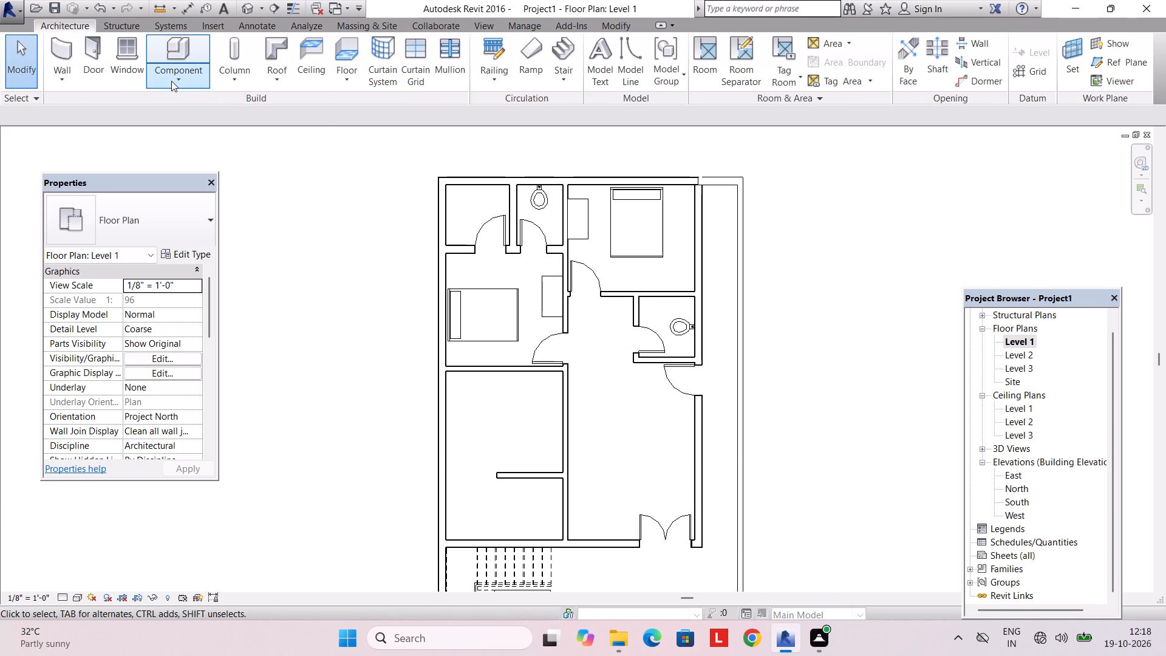
pyautogui.click(171, 81)
pyautogui.click(194, 100)
pyautogui.click(620, 86)
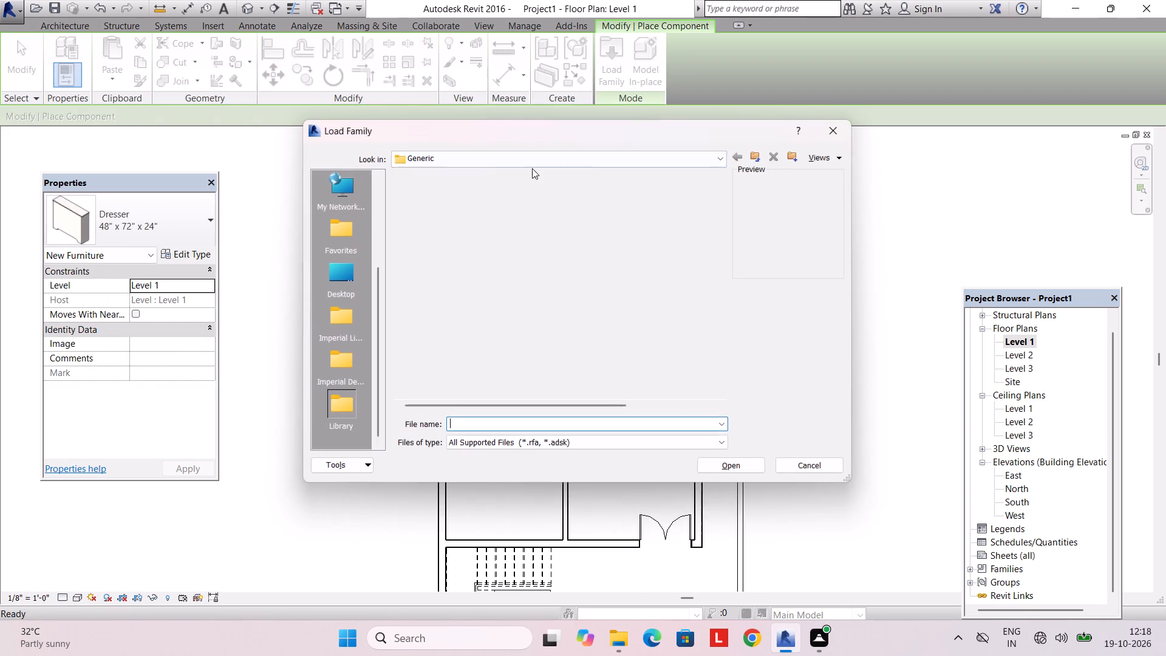
pyautogui.click(510, 166)
pyautogui.click(516, 248)
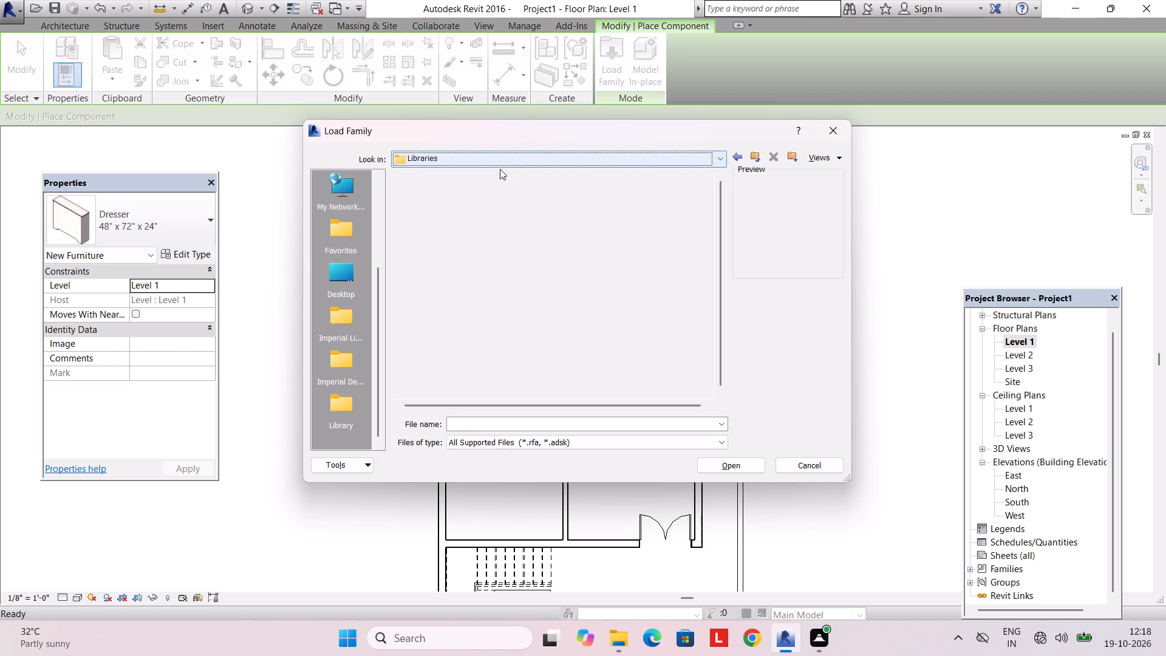
pyautogui.doubleClick(499, 220)
pyautogui.scroll(-2, 485, 313)
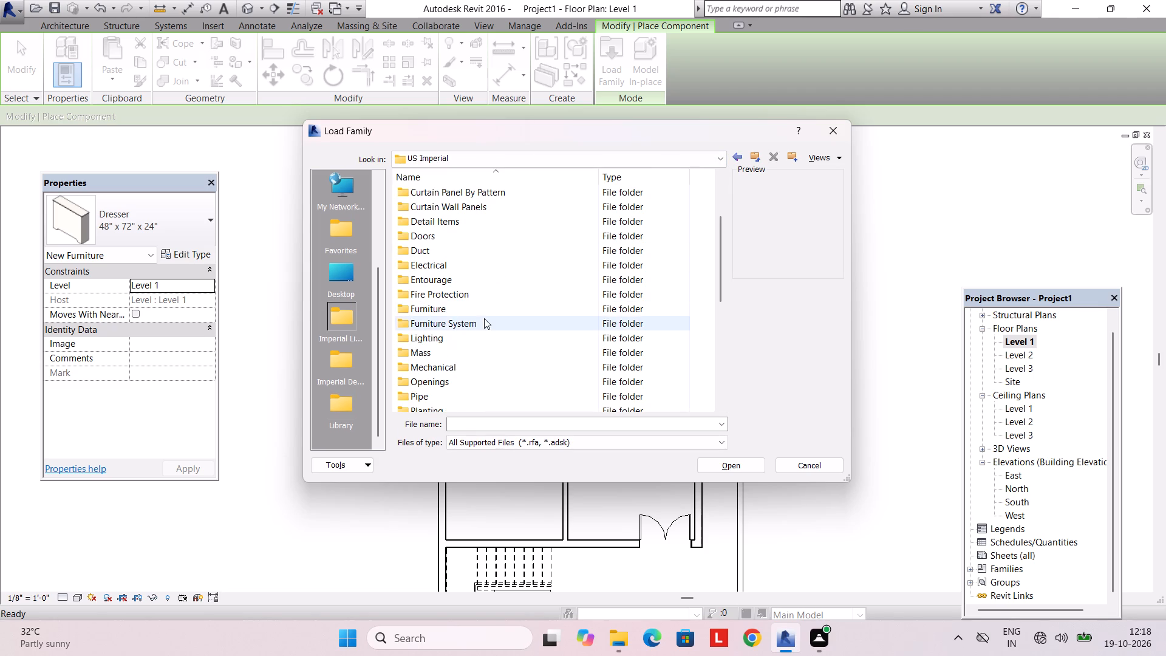
pyautogui.moveTo(483, 318); pyautogui.dragTo(435, 265, button='middle')
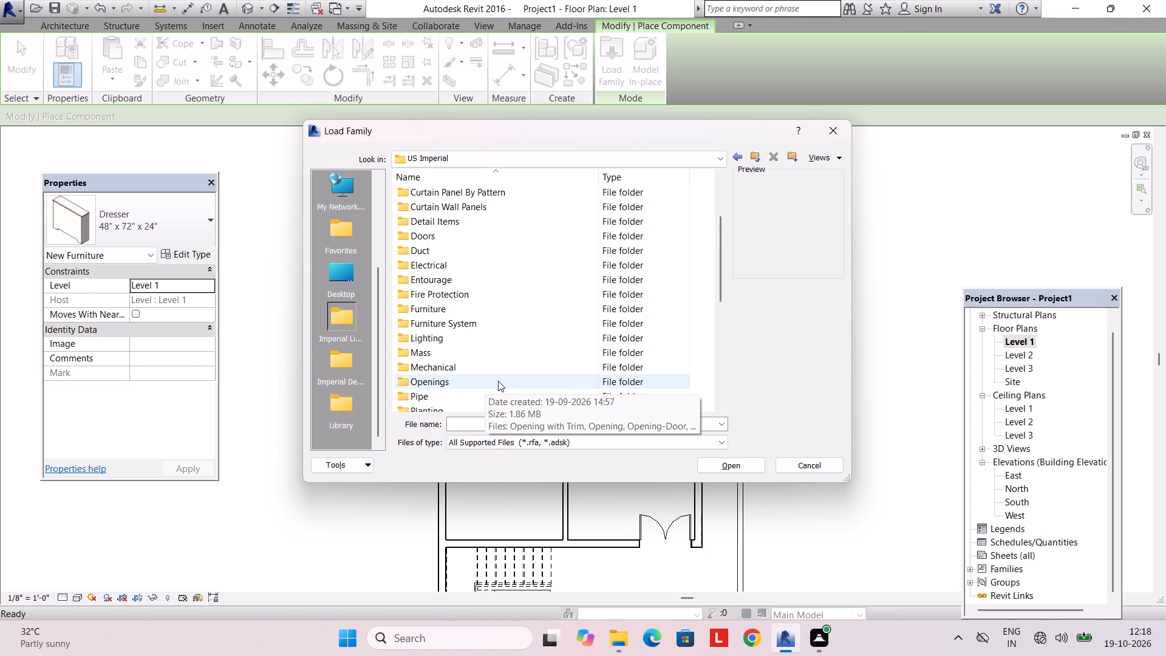
pyautogui.scroll(-3, 480, 375)
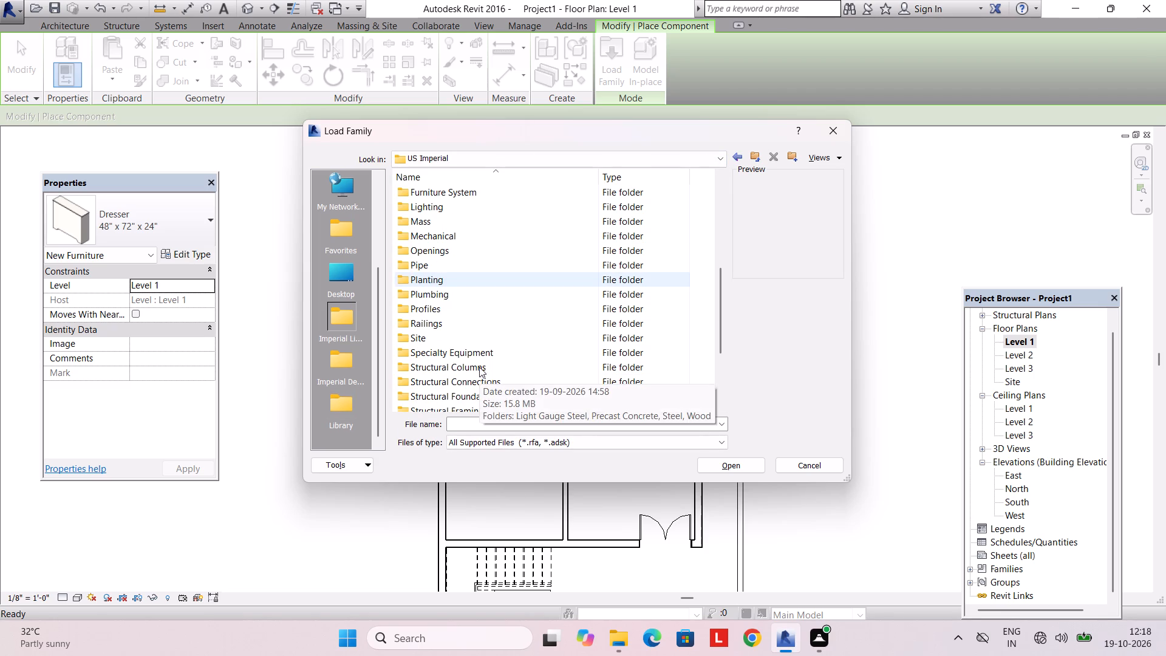
pyautogui.doubleClick(483, 354)
pyautogui.doubleClick(487, 213)
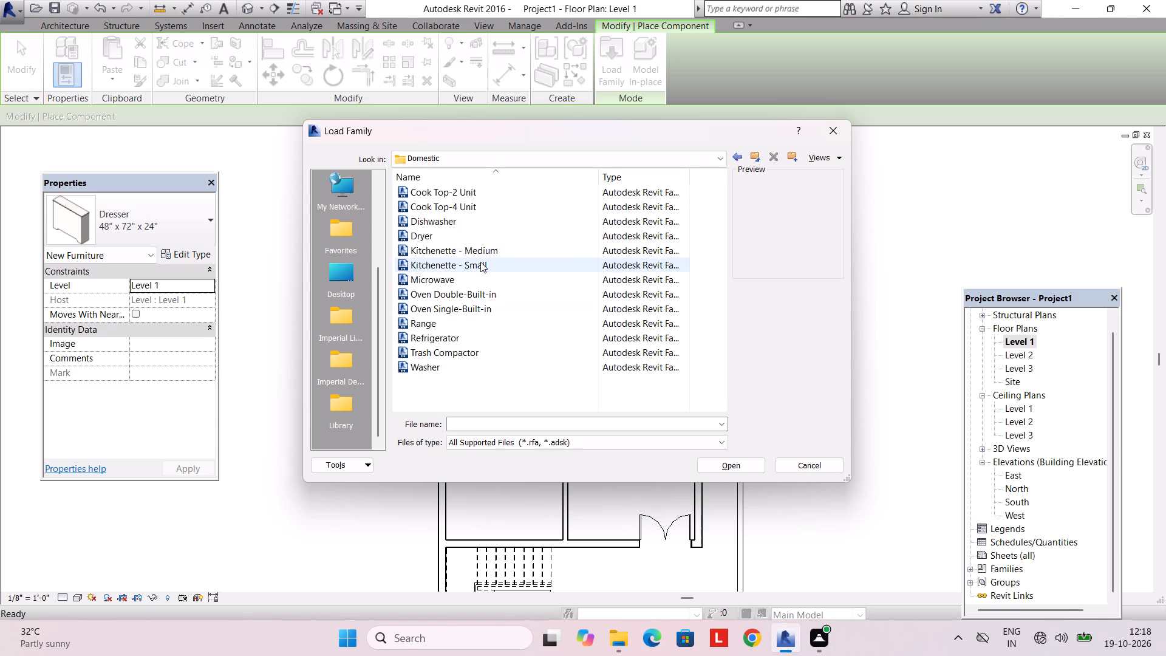
pyautogui.click(483, 255)
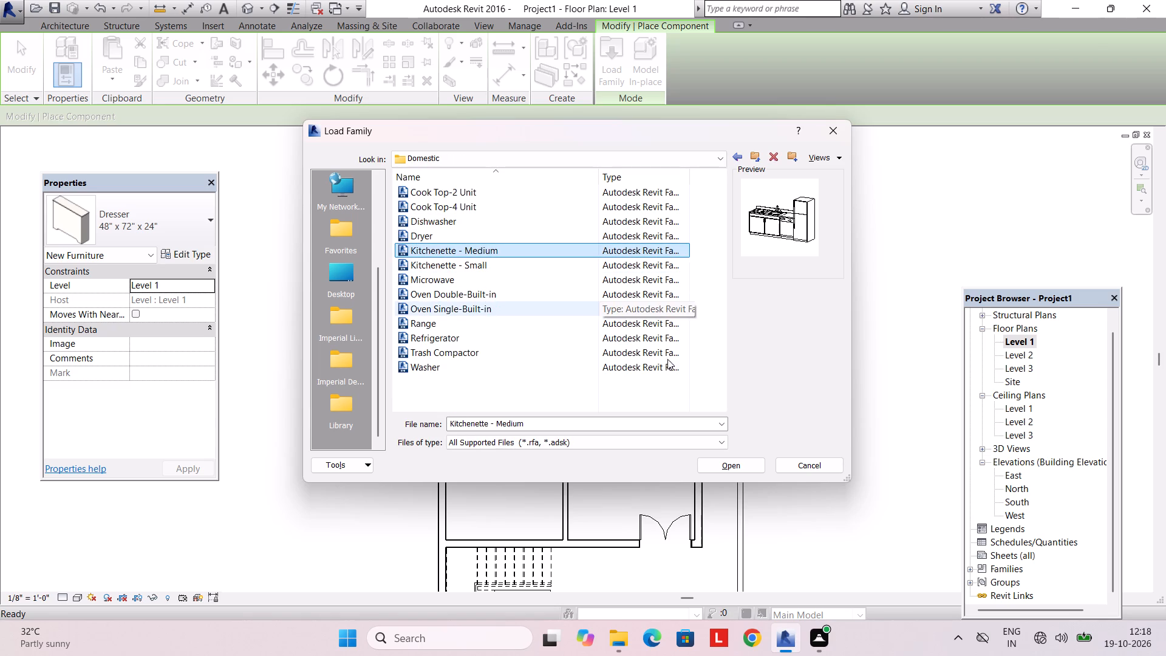
pyautogui.click(749, 471)
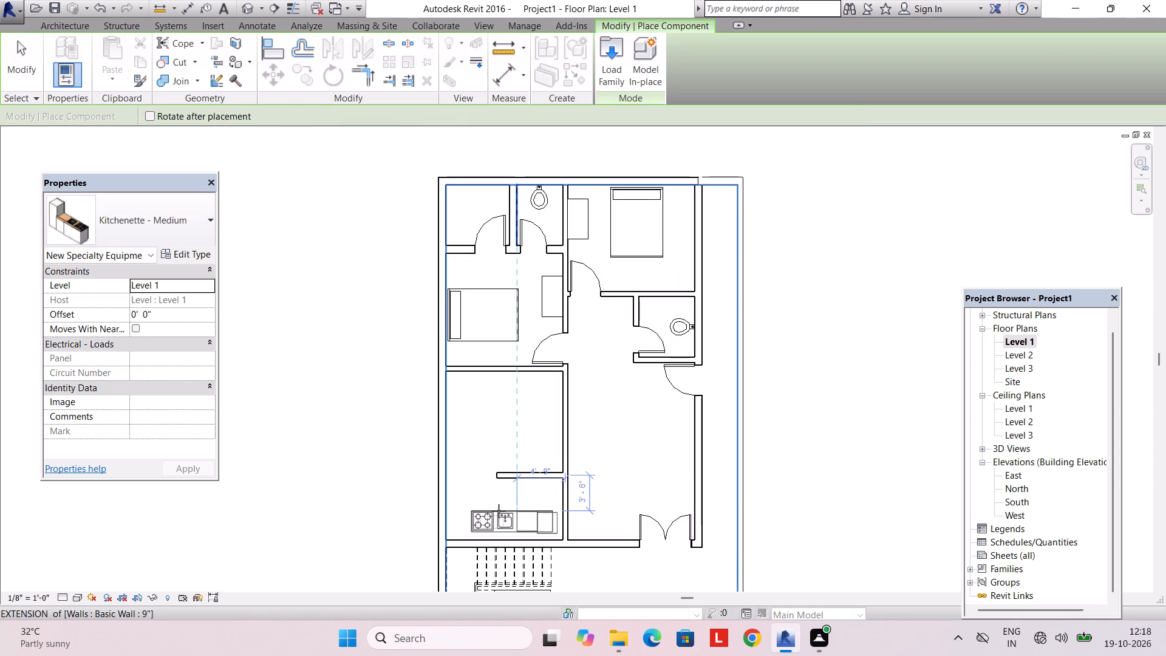
# Place the Kitchenette - Medium rotated 180° against the south wall of the kitchen, south of the short partition.
pyautogui.scroll(5, 499, 511)
pyautogui.press('space')
pyautogui.press('space')
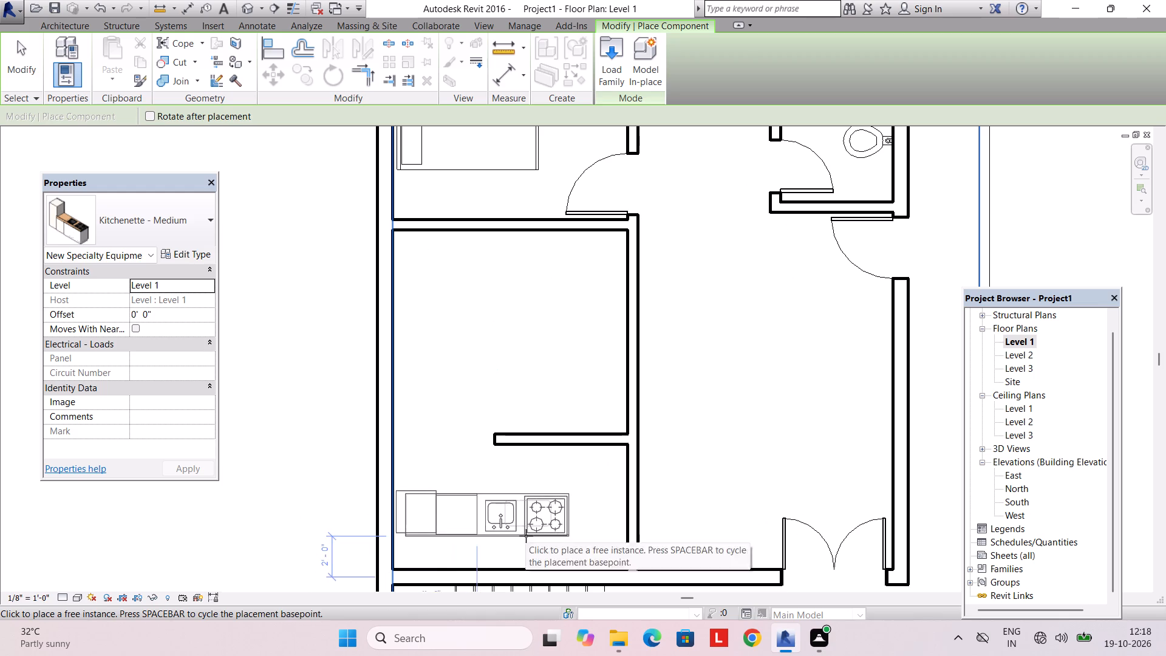
pyautogui.click(573, 568)
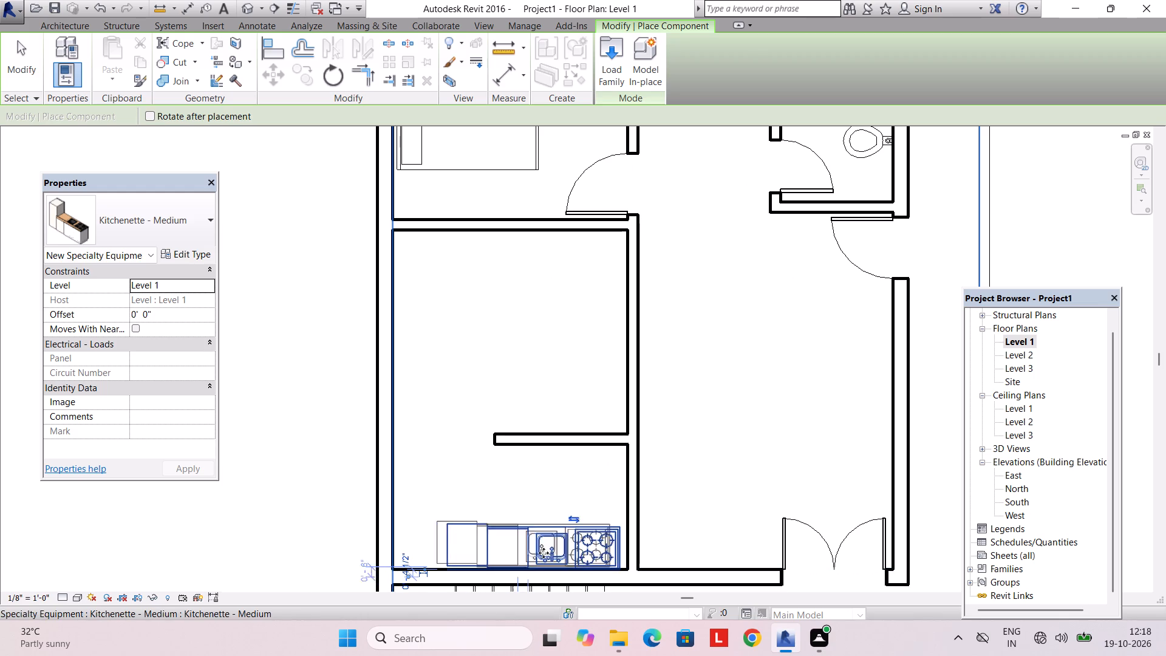
pyautogui.press('Escape')
pyautogui.press('Escape')
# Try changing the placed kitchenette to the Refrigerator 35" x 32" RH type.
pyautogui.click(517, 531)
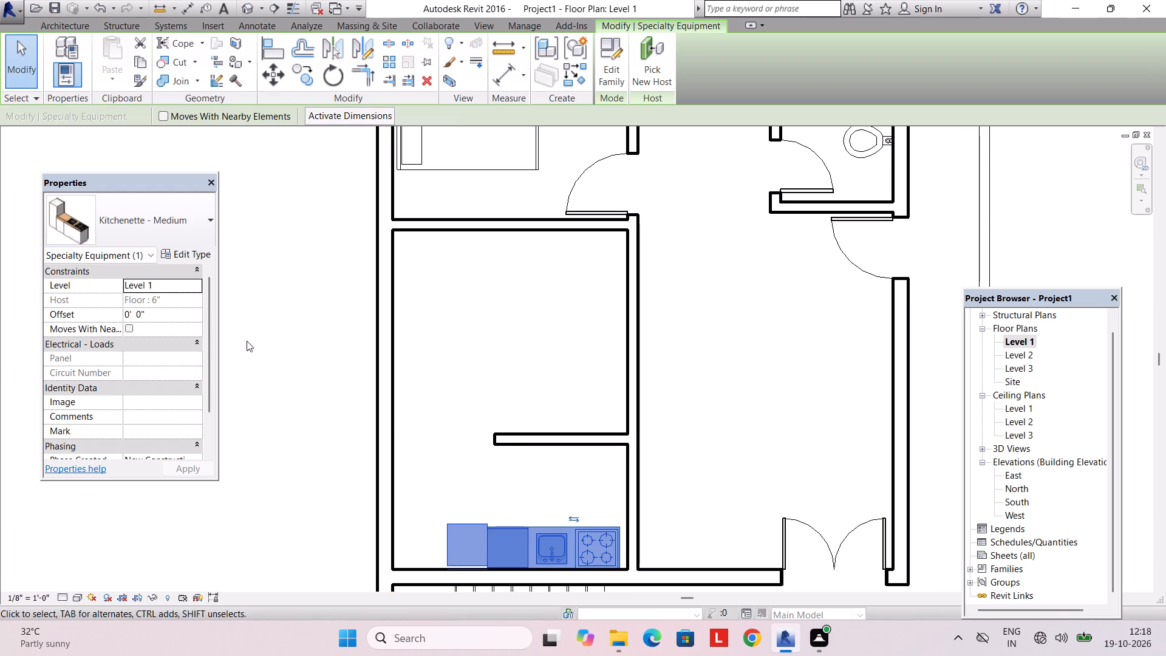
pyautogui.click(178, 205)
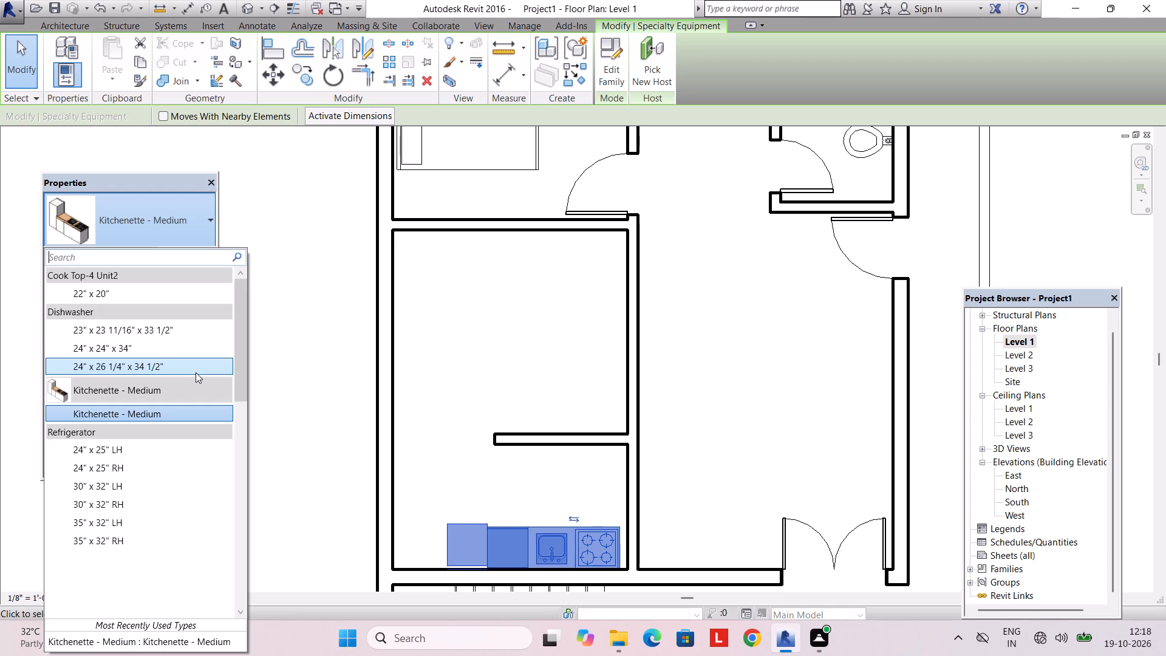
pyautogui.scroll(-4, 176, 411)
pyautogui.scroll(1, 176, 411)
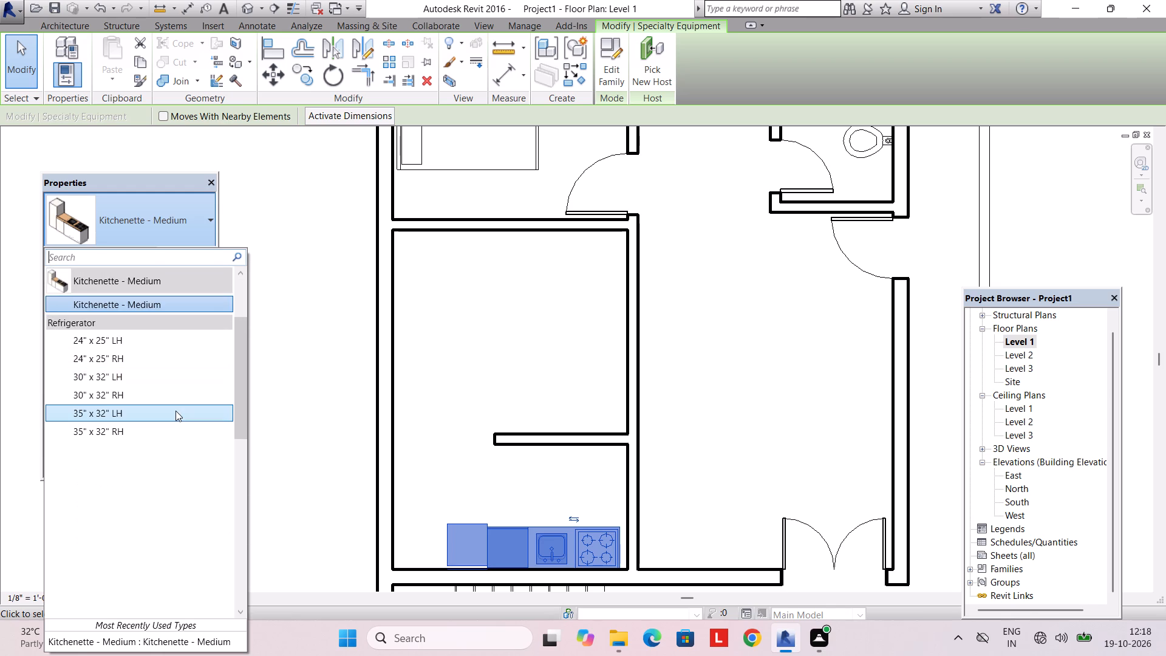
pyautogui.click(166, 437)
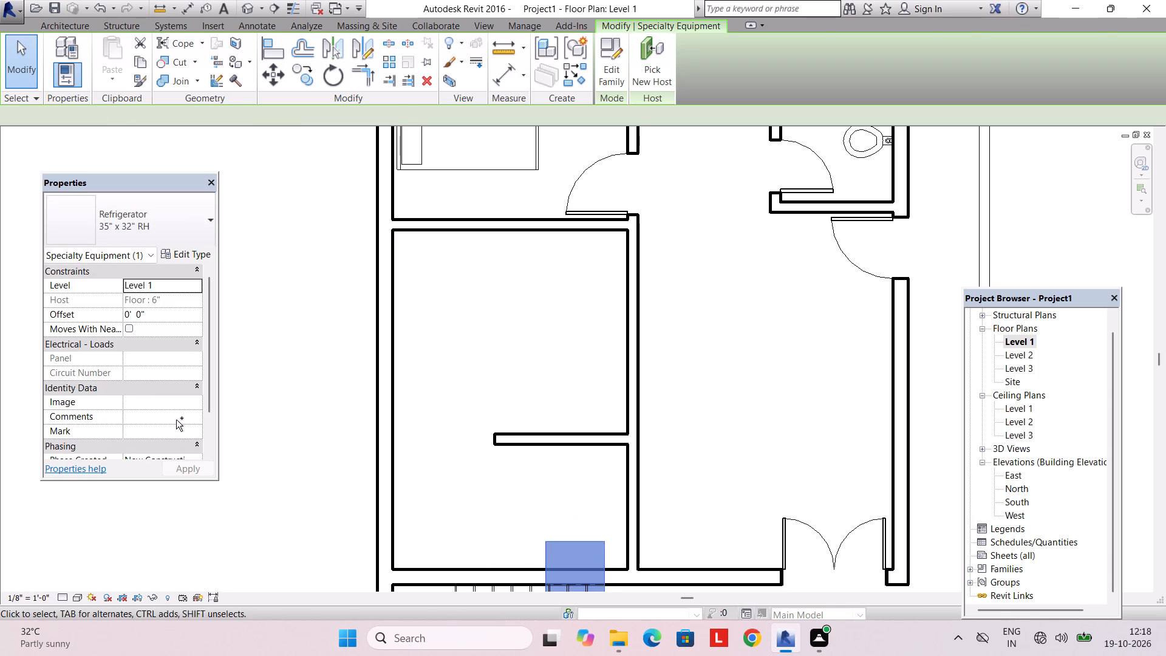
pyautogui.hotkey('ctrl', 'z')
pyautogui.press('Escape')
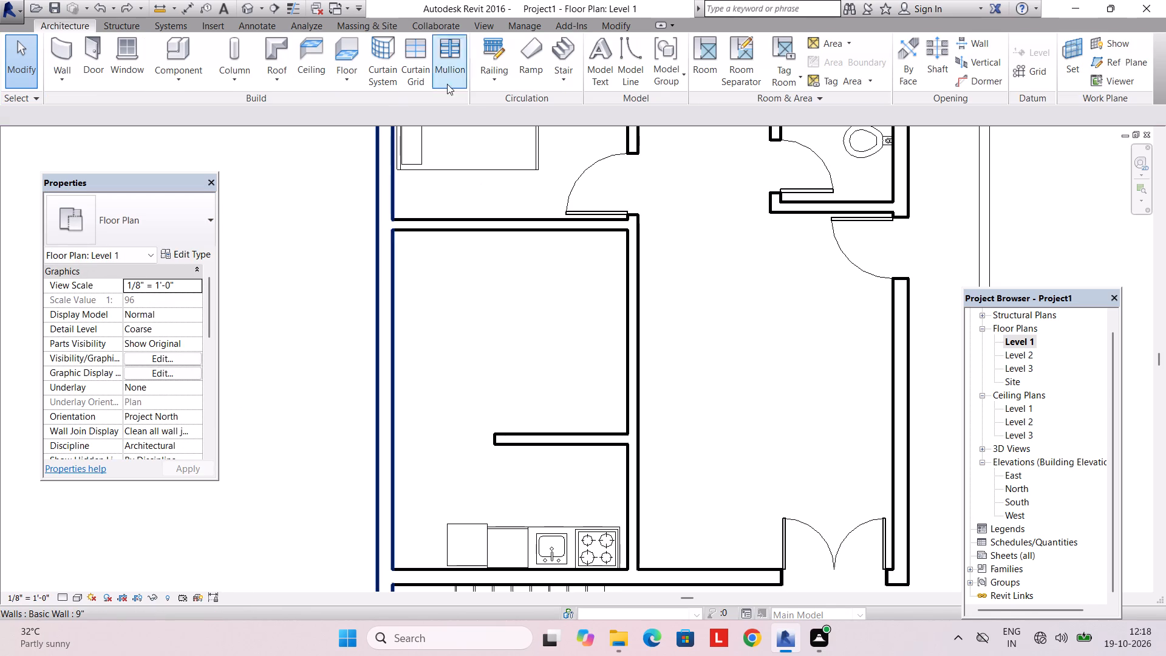
# Start loading a component family and preview the families in the US Imperial library's Furniture System folder.
pyautogui.scroll(-4, 627, 367)
pyautogui.moveTo(627, 367); pyautogui.dragTo(566, 394, button='middle')
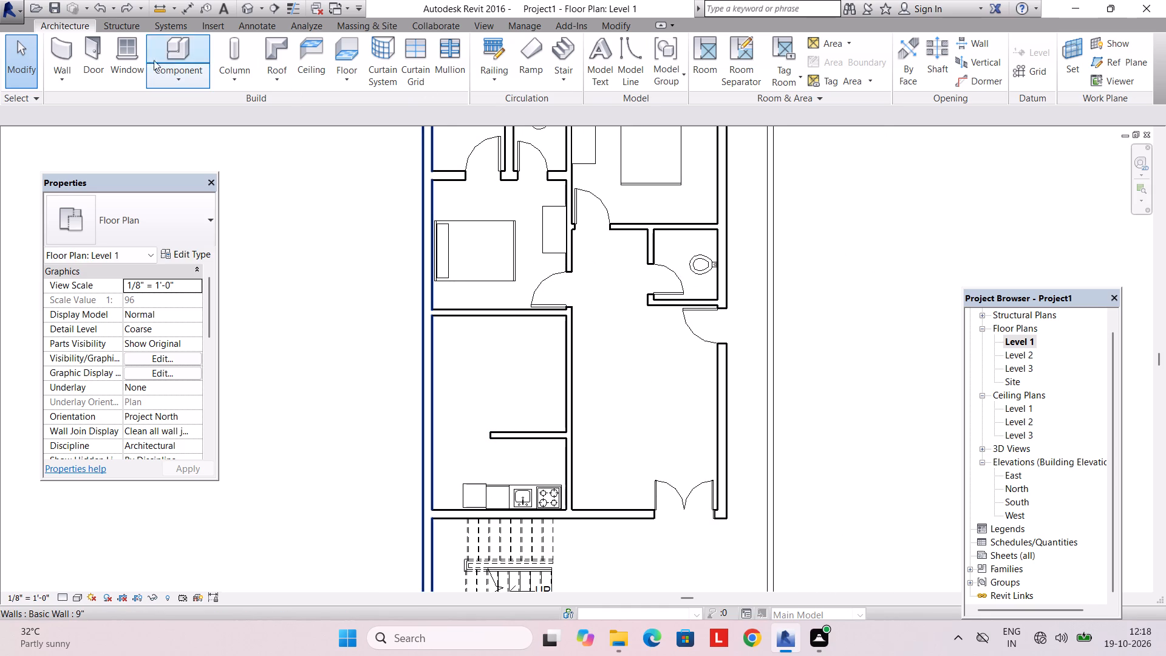
pyautogui.click(179, 54)
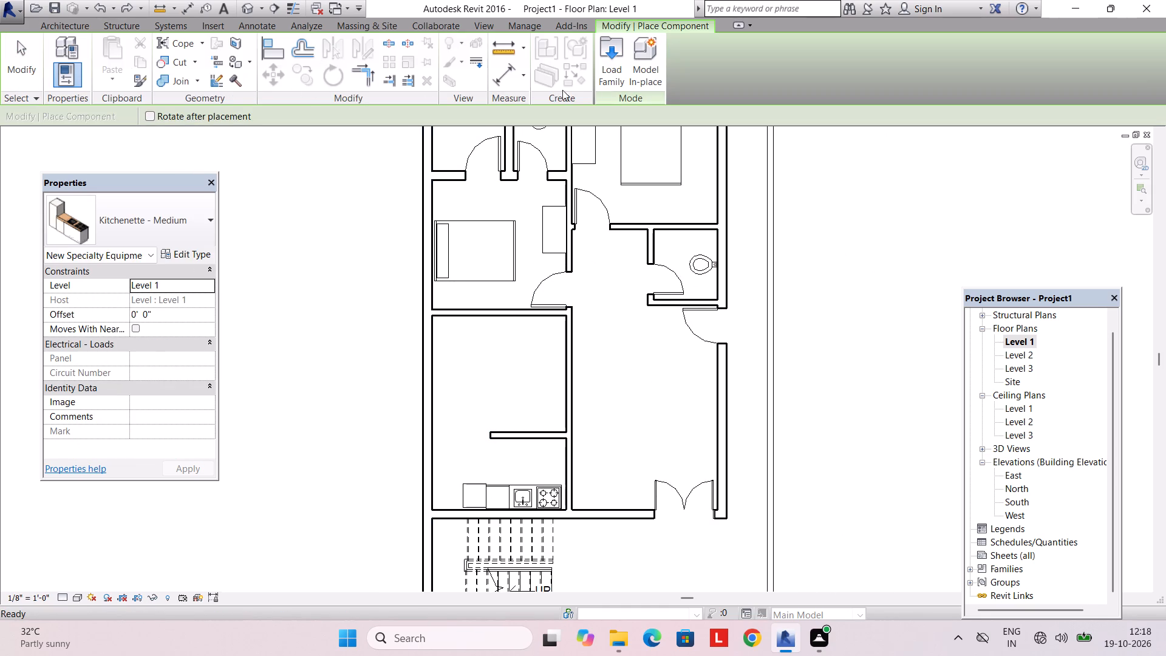
pyautogui.click(613, 78)
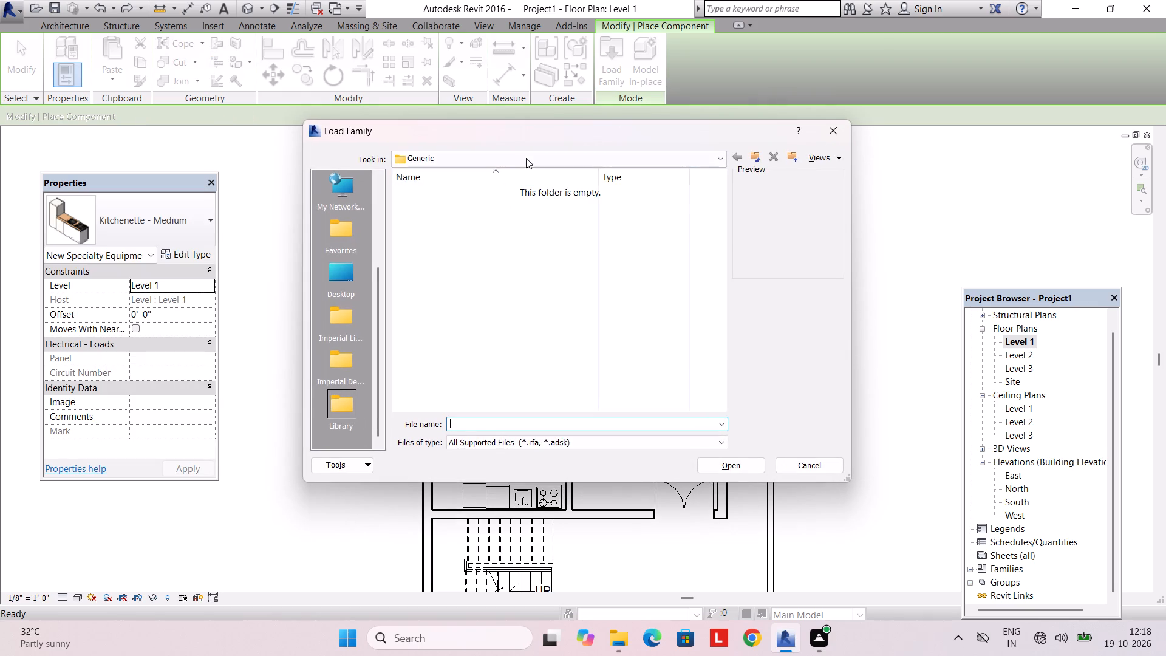
pyautogui.click(526, 158)
pyautogui.click(540, 245)
pyautogui.click(540, 245)
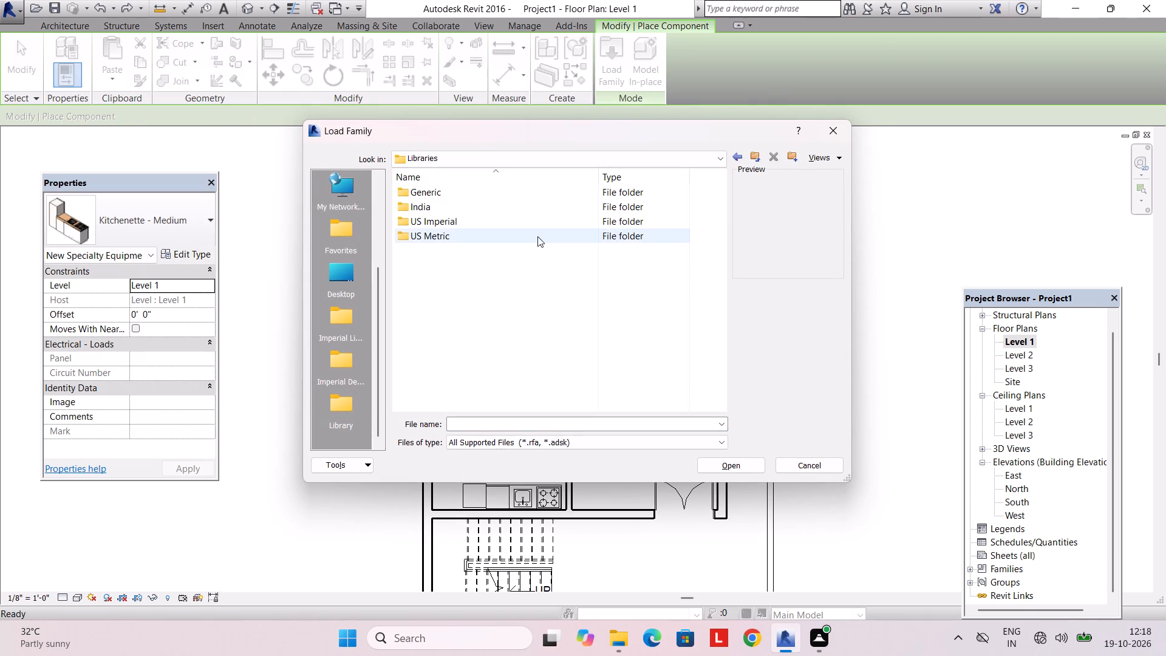
pyautogui.doubleClick(536, 221)
pyautogui.scroll(-1, 477, 345)
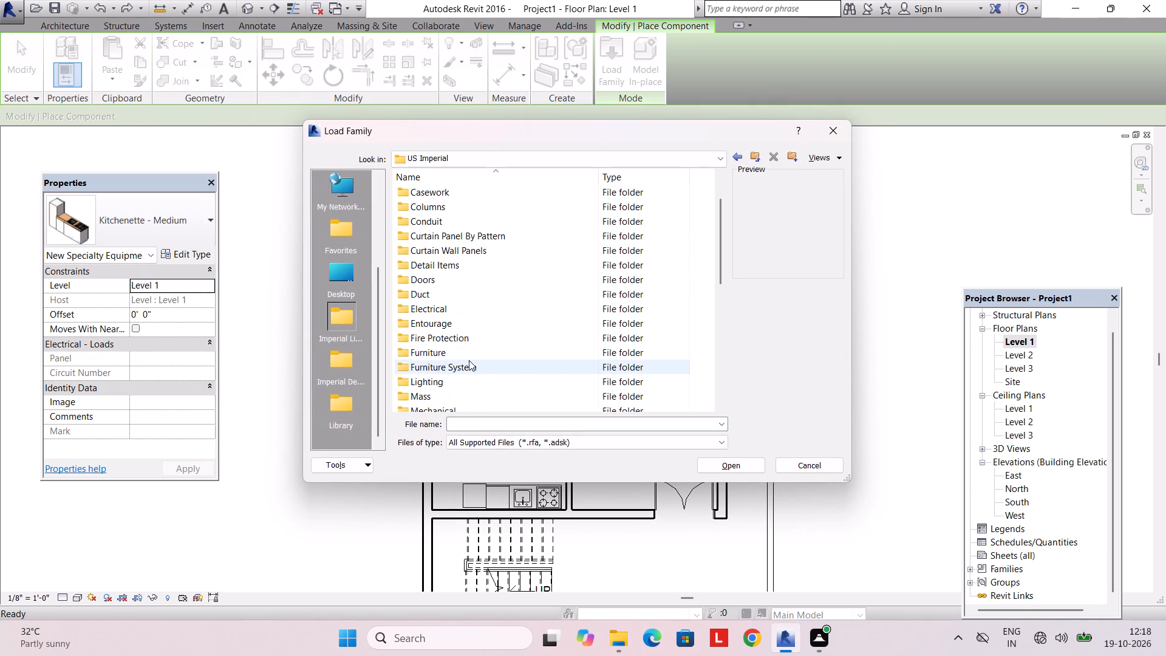
pyautogui.doubleClick(469, 360)
pyautogui.click(536, 239)
pyautogui.click(523, 265)
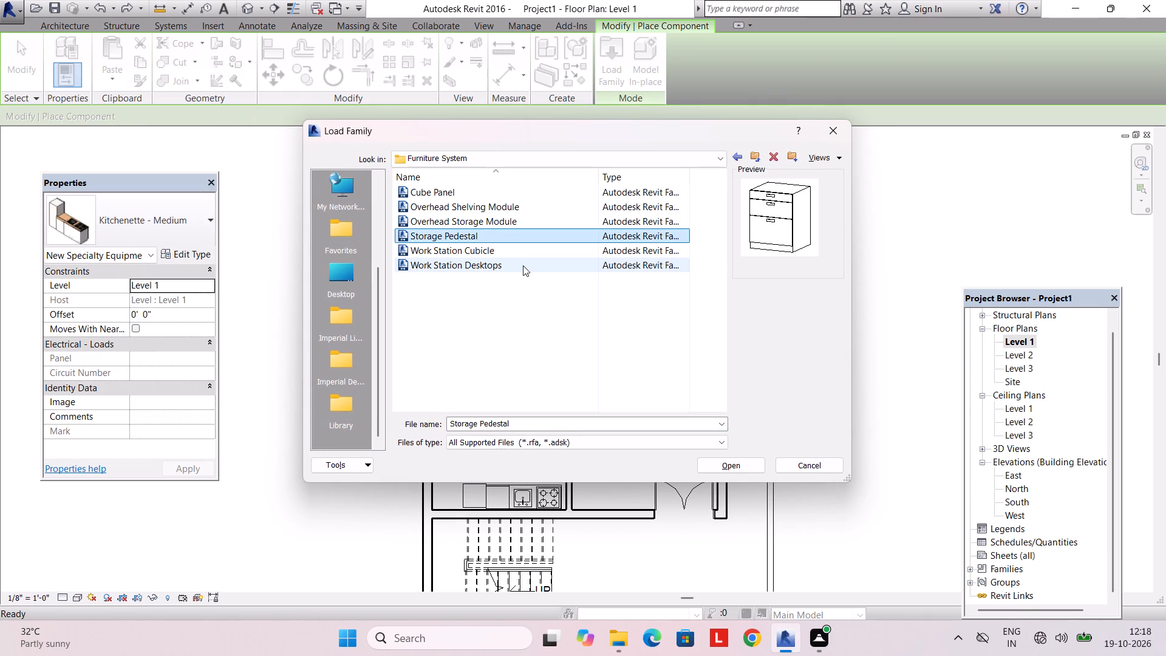
pyautogui.click(523, 242)
pyautogui.click(523, 229)
pyautogui.click(524, 220)
pyautogui.click(525, 202)
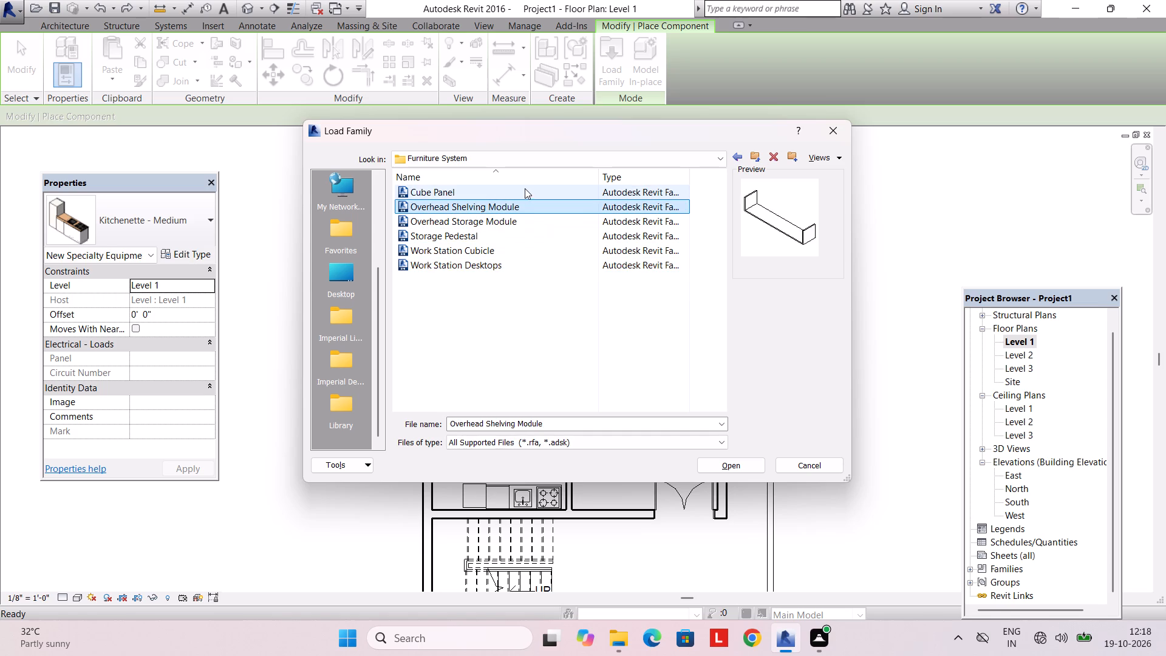
pyautogui.click(525, 188)
pyautogui.click(732, 156)
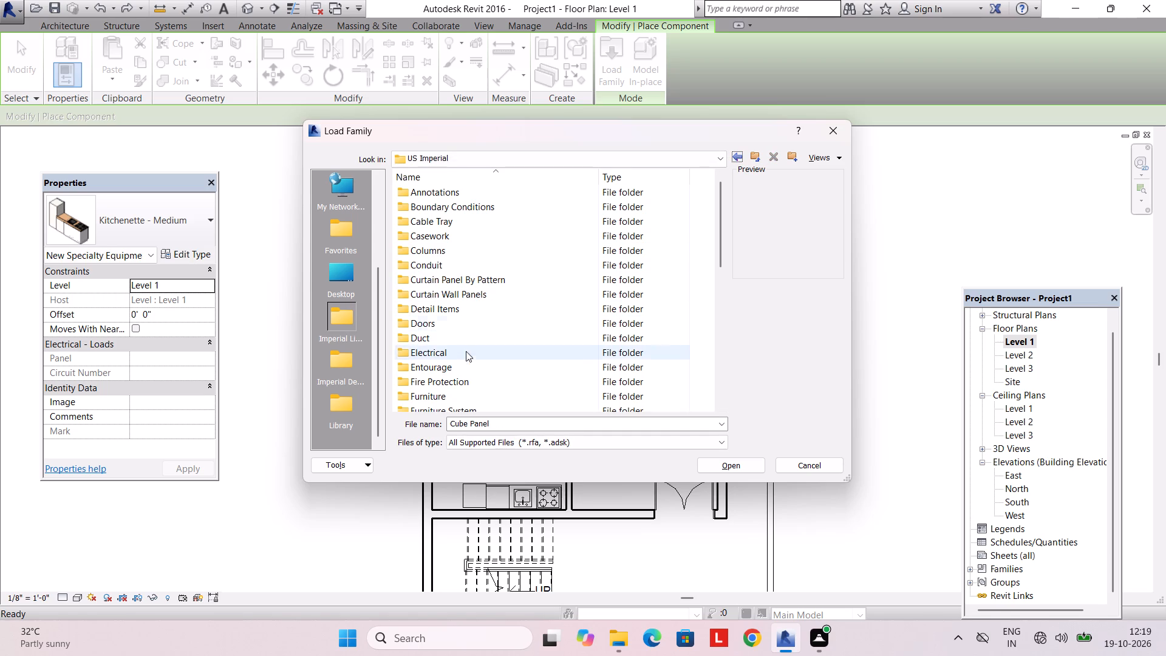
# Load the Table-Dining Round w Chairs family from the US Imperial library's Furniture, Tables folder.
pyautogui.doubleClick(457, 400)
pyautogui.click(485, 278)
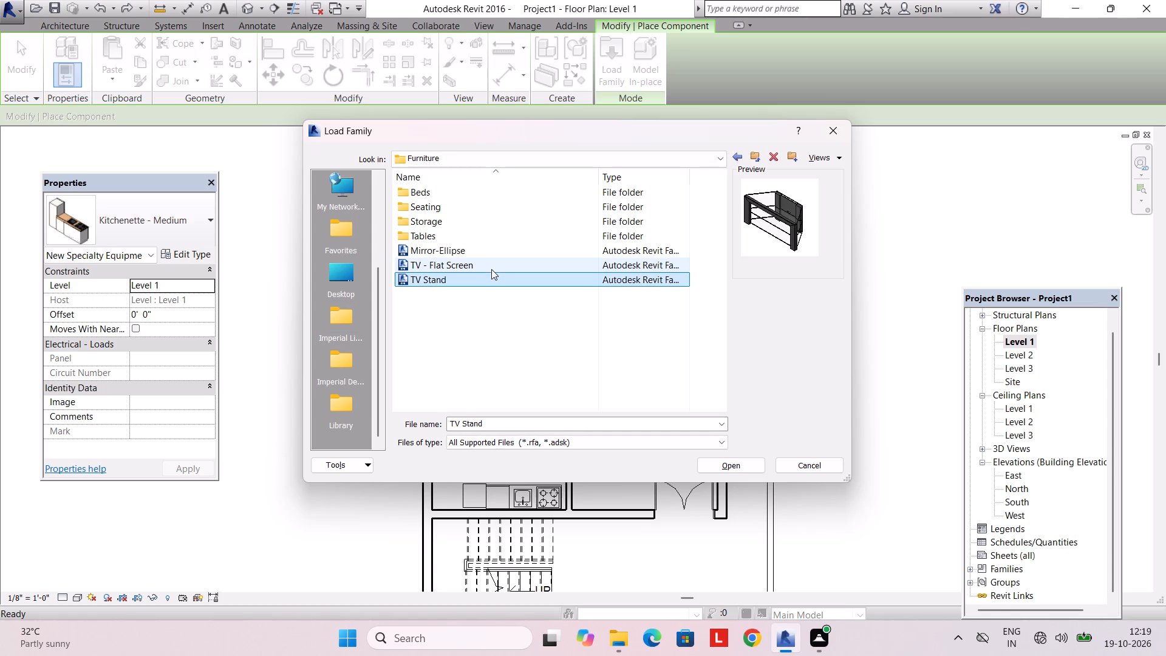
pyautogui.click(491, 264)
pyautogui.click(496, 242)
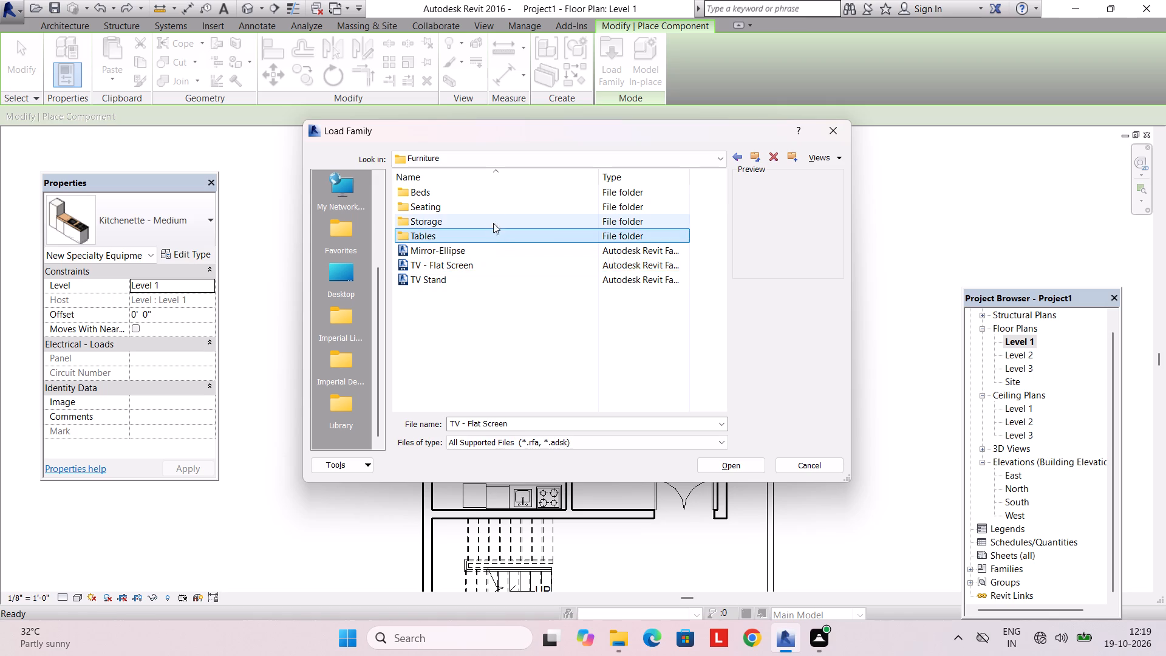
pyautogui.doubleClick(480, 241)
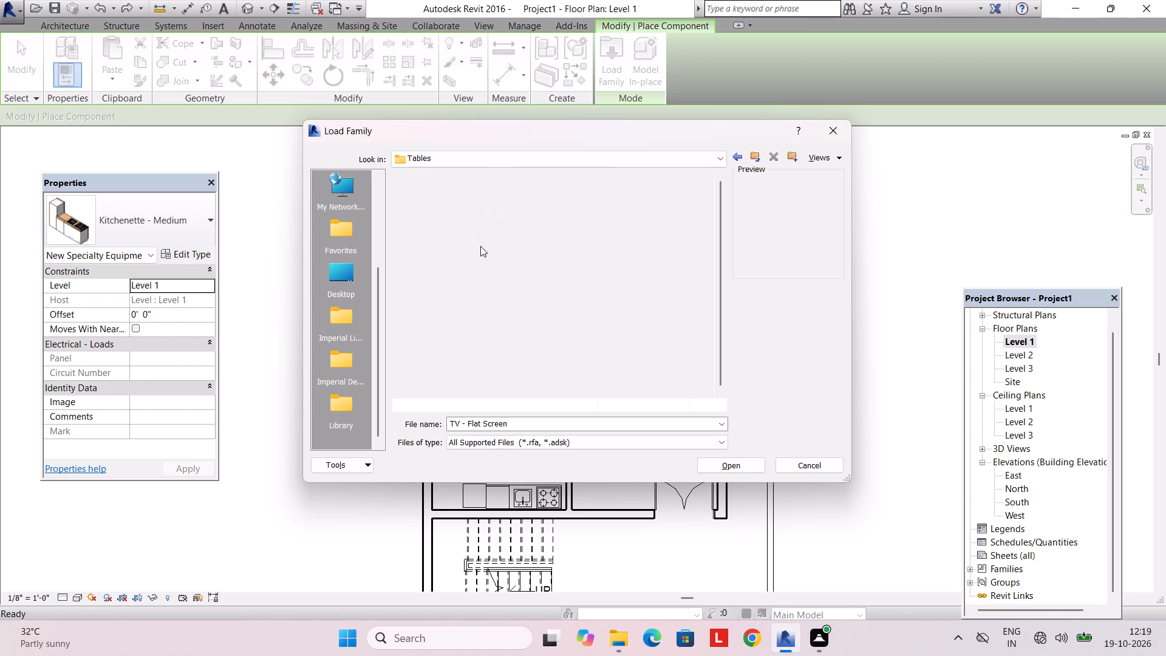
pyautogui.click(480, 246)
pyautogui.click(502, 231)
pyautogui.click(742, 468)
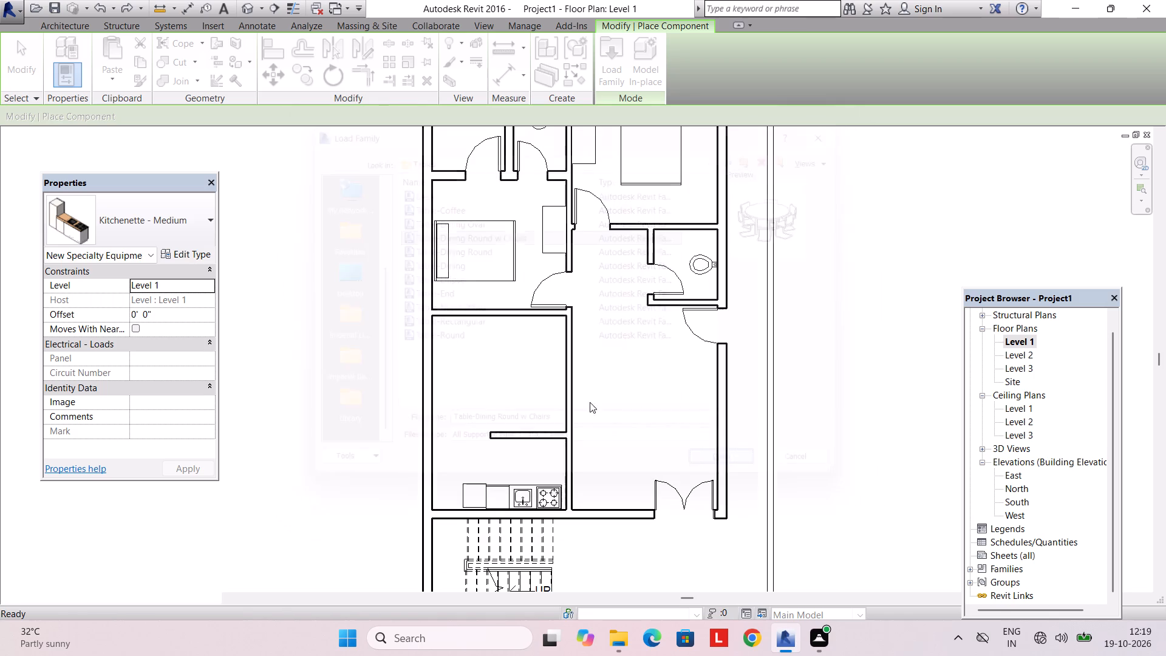
# Place one 36" Diameter Table-Dining Round w Chairs in the middle of the room north of the kitchen.
pyautogui.click(497, 372)
pyautogui.press('Escape')
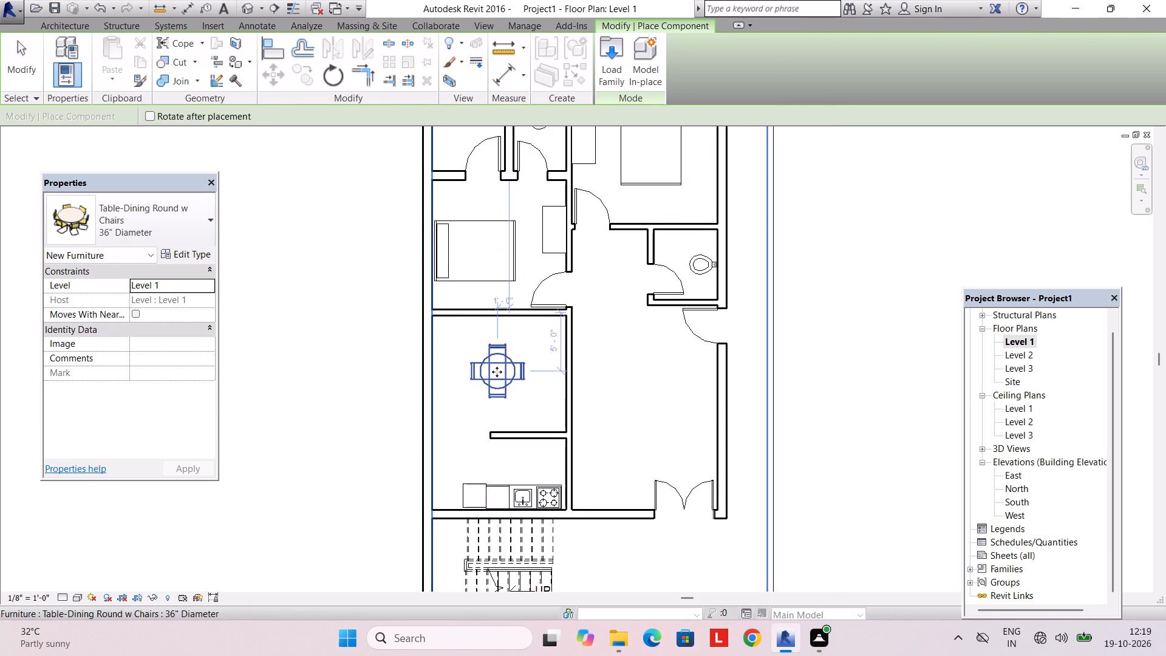
pyautogui.press('Escape')
# Set the number of chairs in the dining table's 36" Diameter type to 8.
pyautogui.click(512, 385)
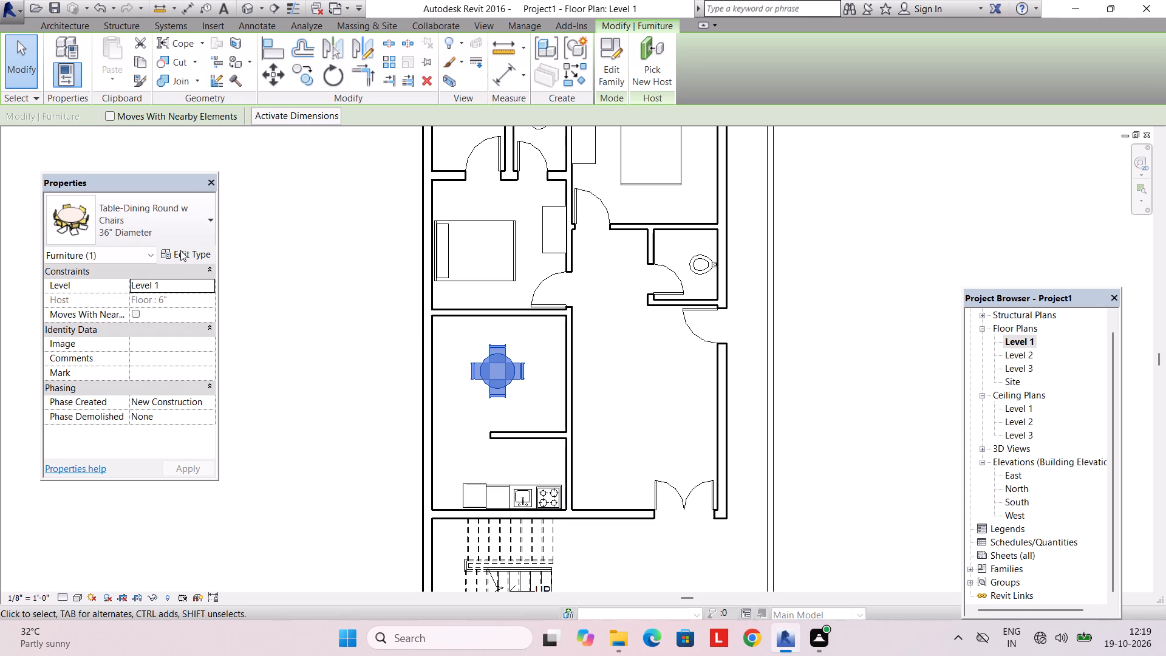
pyautogui.click(180, 250)
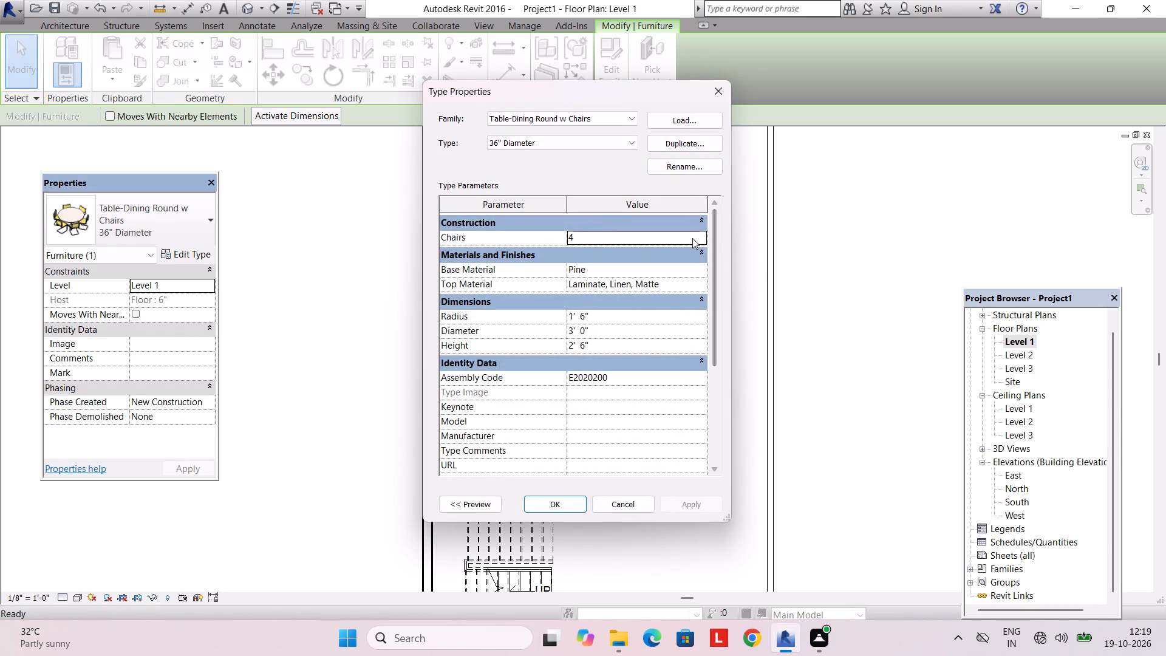
pyautogui.click(704, 237)
pyautogui.doubleClick(701, 237)
pyautogui.tripleClick(701, 233)
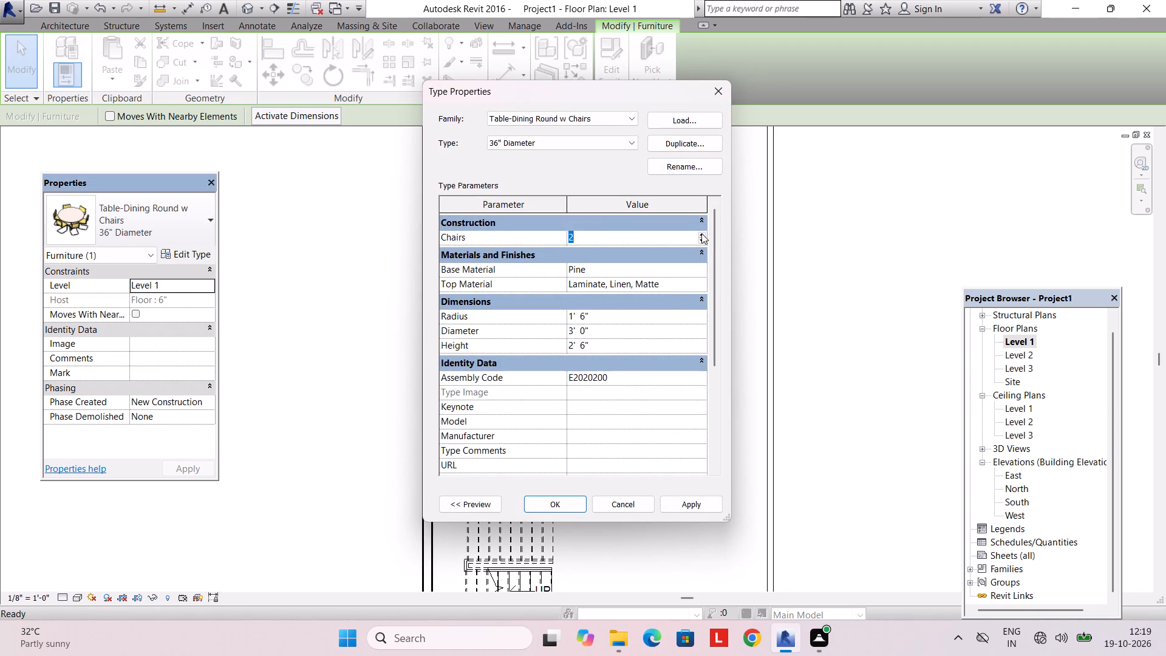
pyautogui.tripleClick(701, 233)
pyautogui.click(701, 233)
pyautogui.click(557, 504)
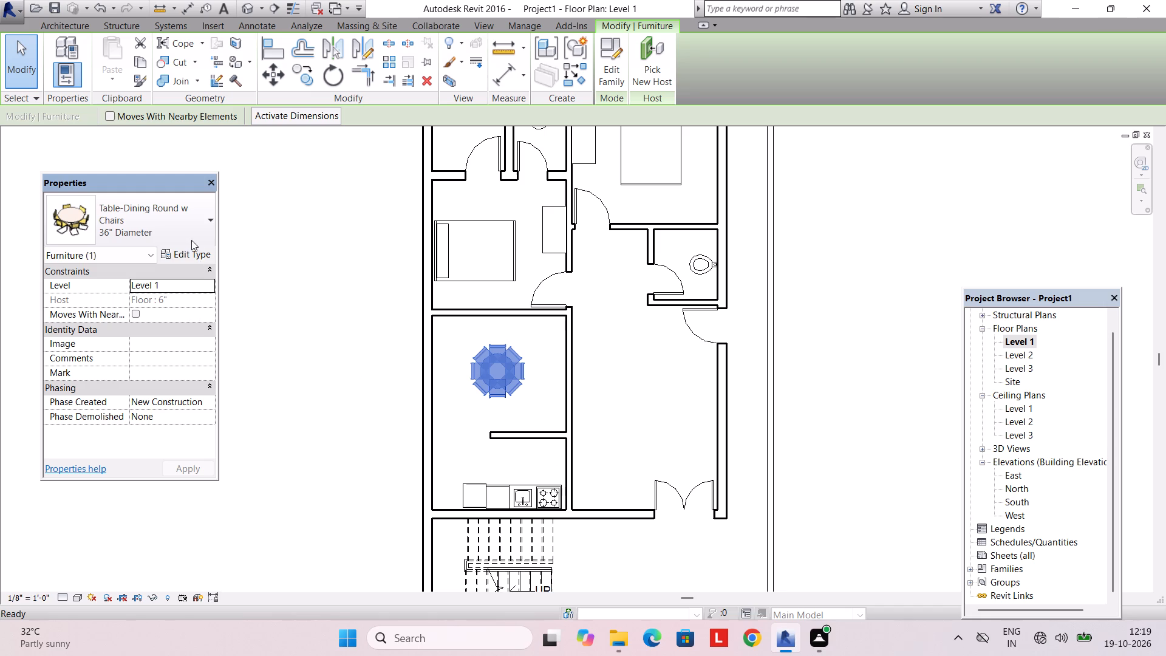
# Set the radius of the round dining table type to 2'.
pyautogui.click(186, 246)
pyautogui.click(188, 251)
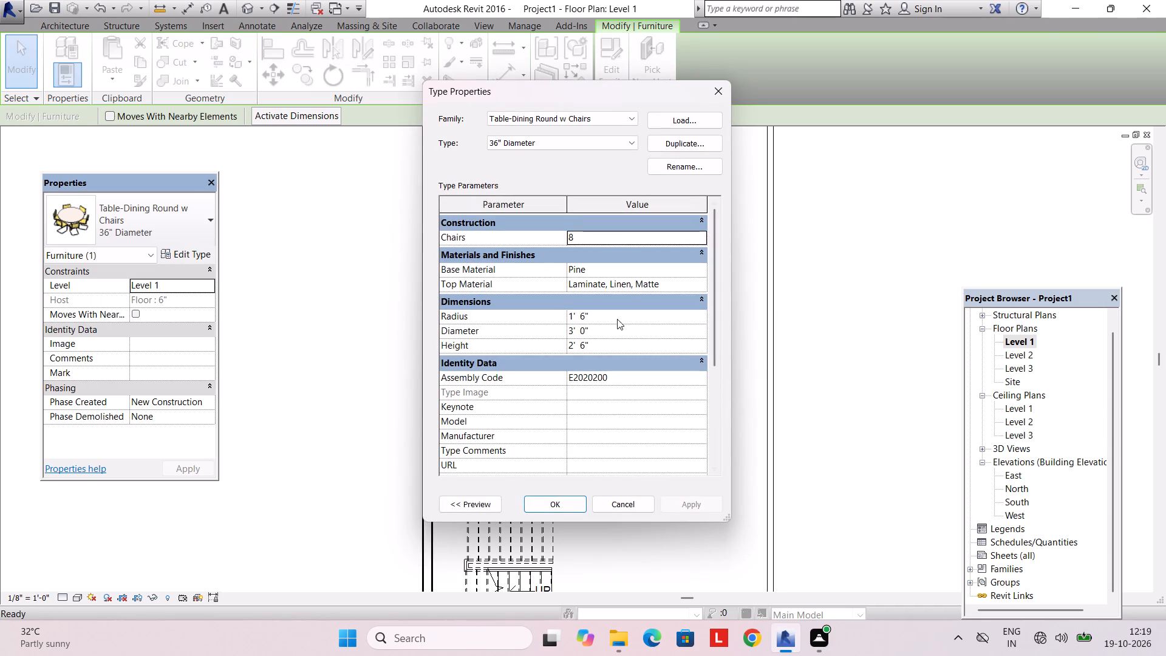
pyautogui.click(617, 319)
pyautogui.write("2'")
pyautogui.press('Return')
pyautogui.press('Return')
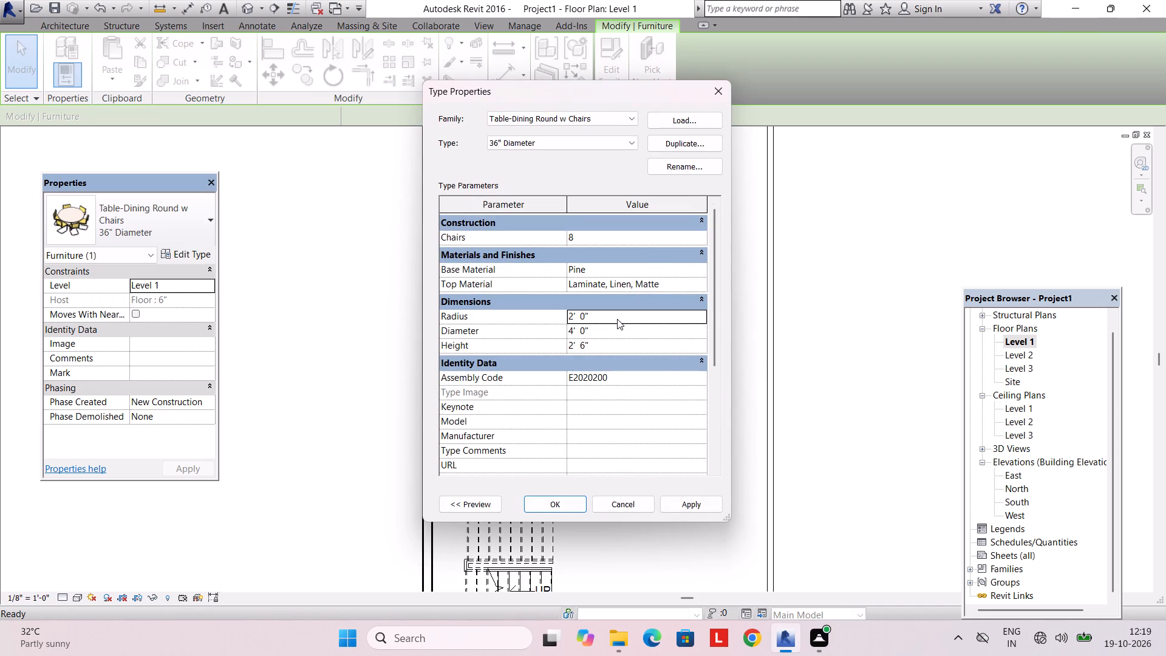
# Set the height of the round dining table type to 3'.
pyautogui.click(172, 252)
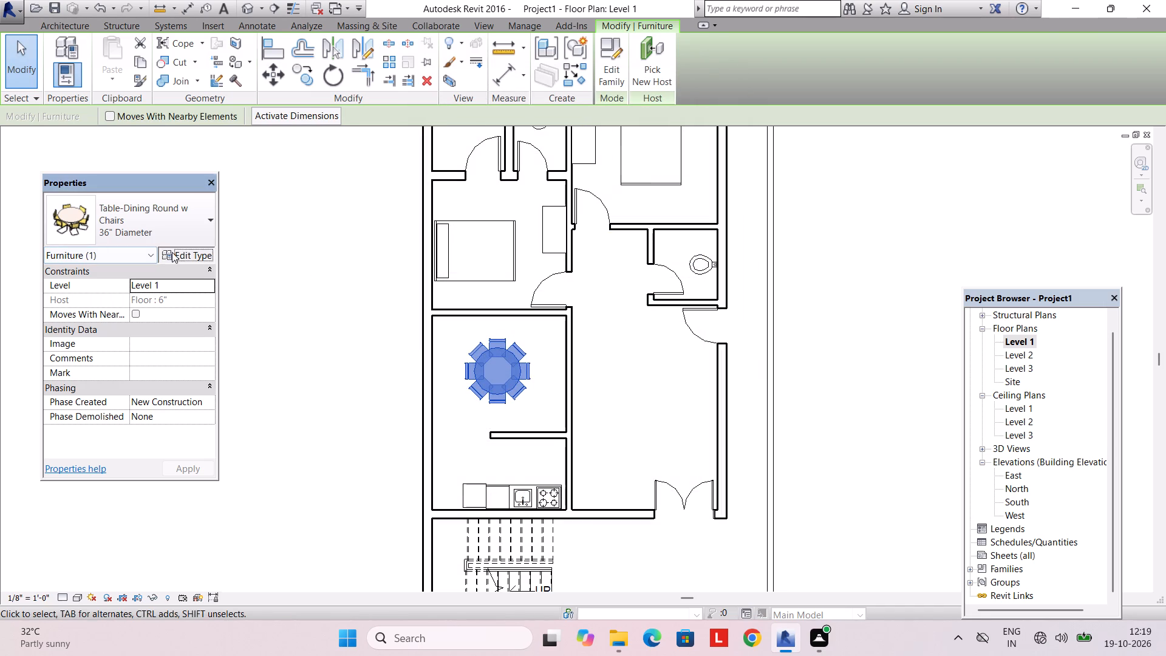
pyautogui.click(601, 346)
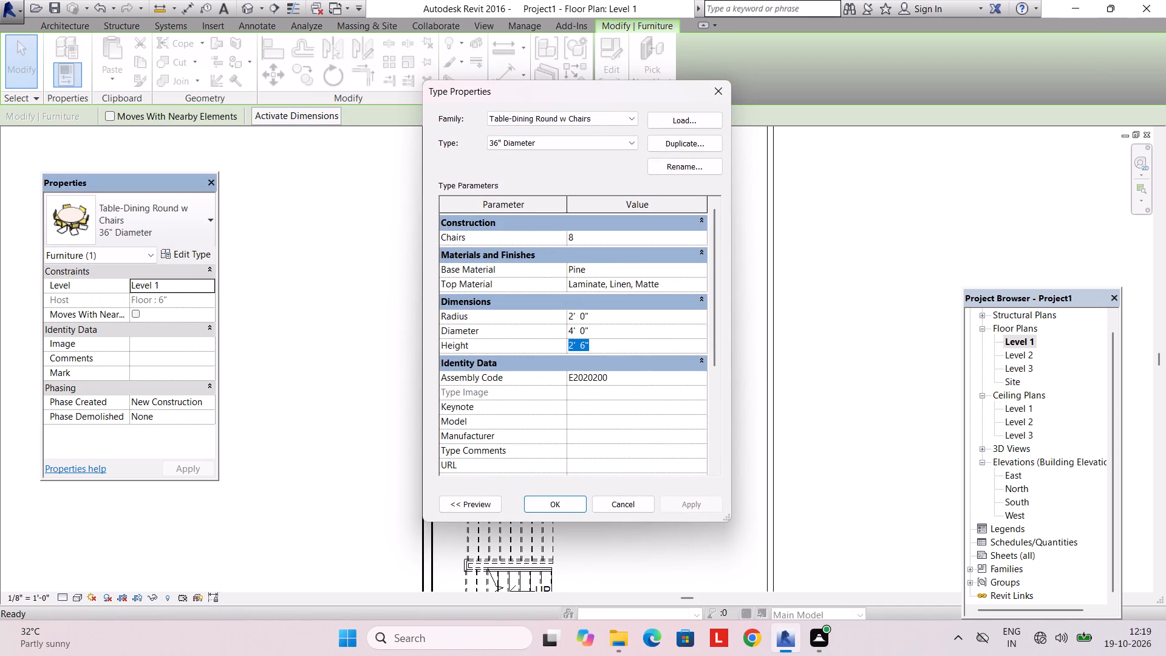
pyautogui.write("3'")
pyautogui.press('Return')
pyautogui.press('Return')
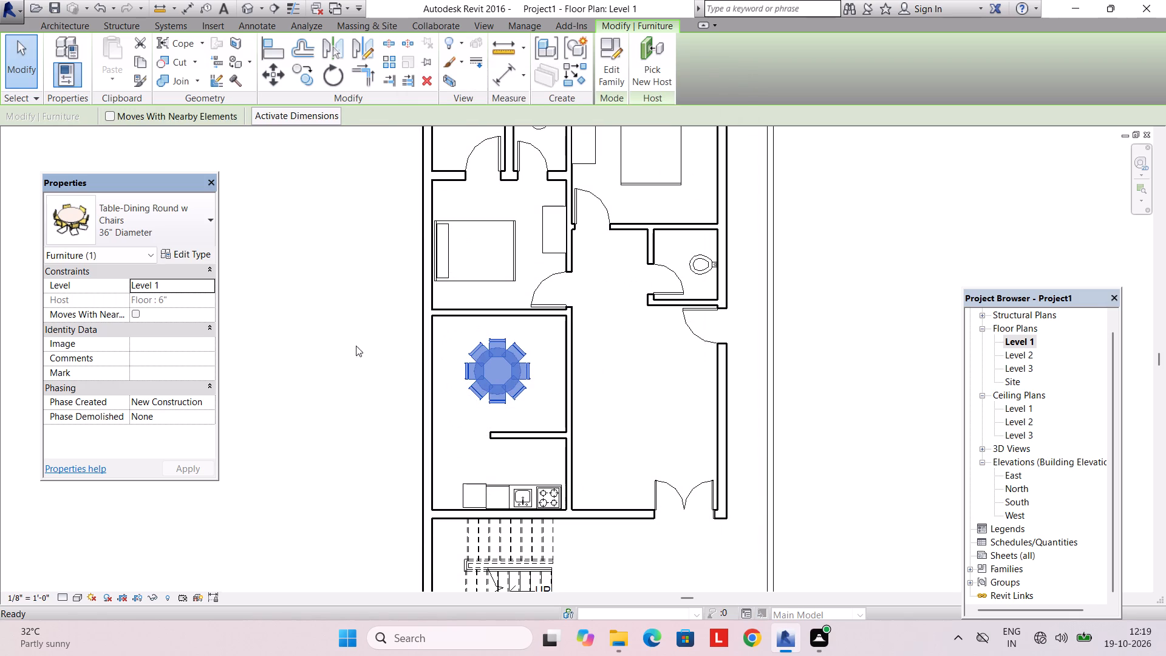
# Set the radius of the round dining table type to 3' and deselect the table.
pyautogui.click(203, 257)
pyautogui.click(596, 311)
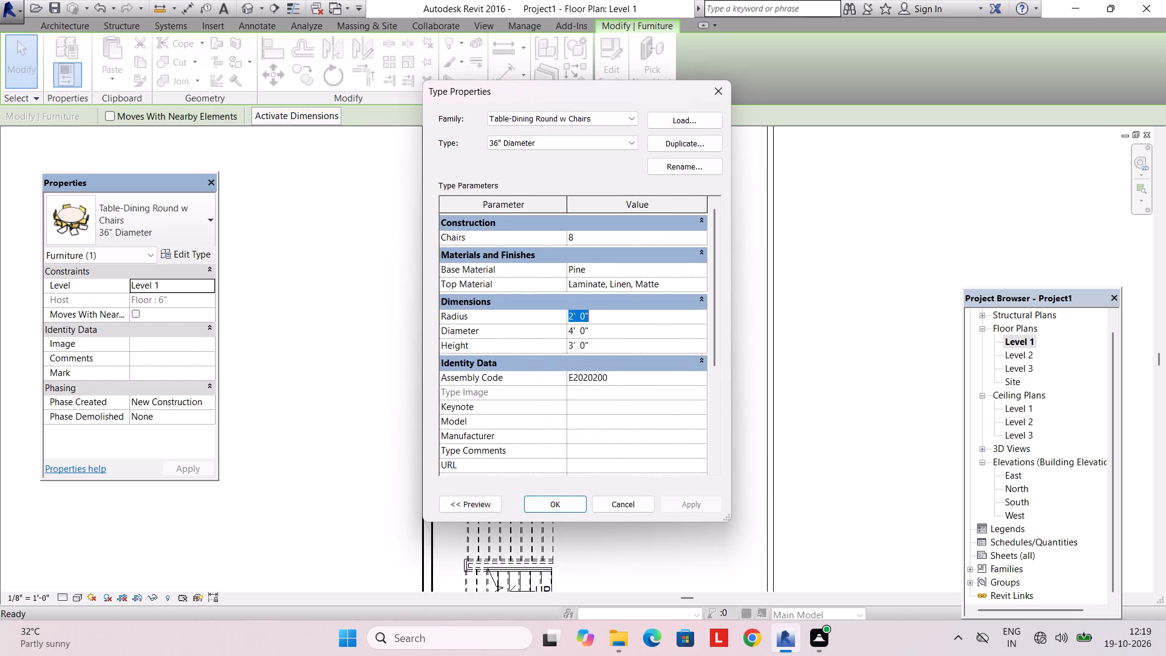
pyautogui.write("3'")
pyautogui.press('Return')
pyautogui.press('Return')
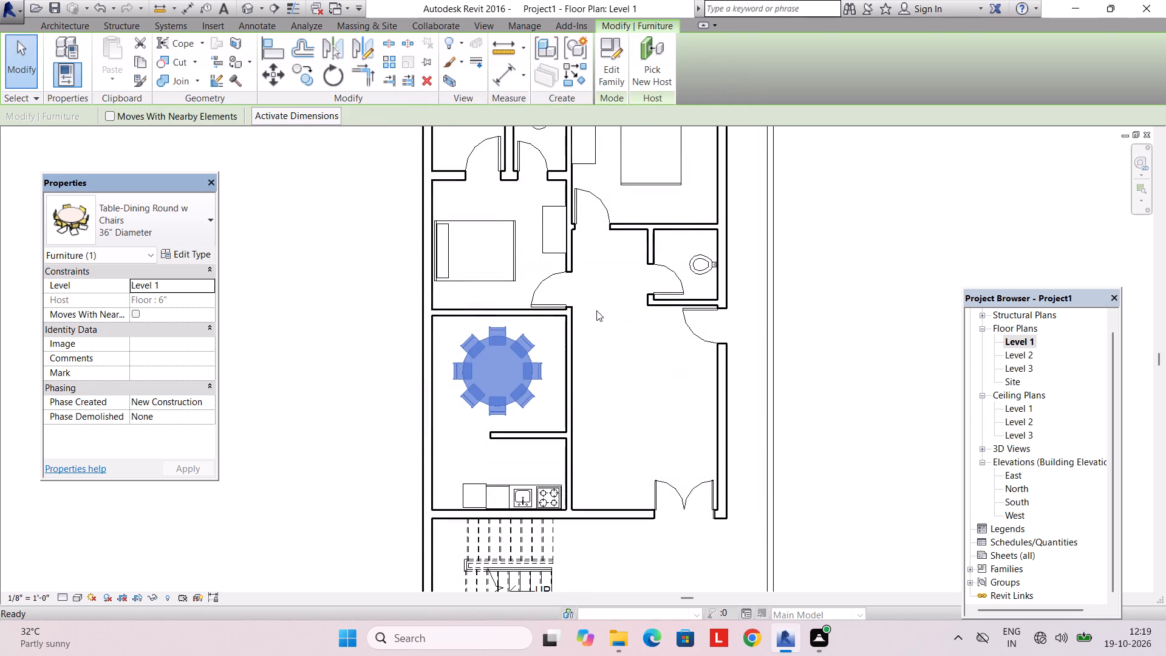
pyautogui.press('Escape')
pyautogui.press('Escape')
# Nudge the round dining table slightly north and west within its room.
pyautogui.scroll(4, 533, 396)
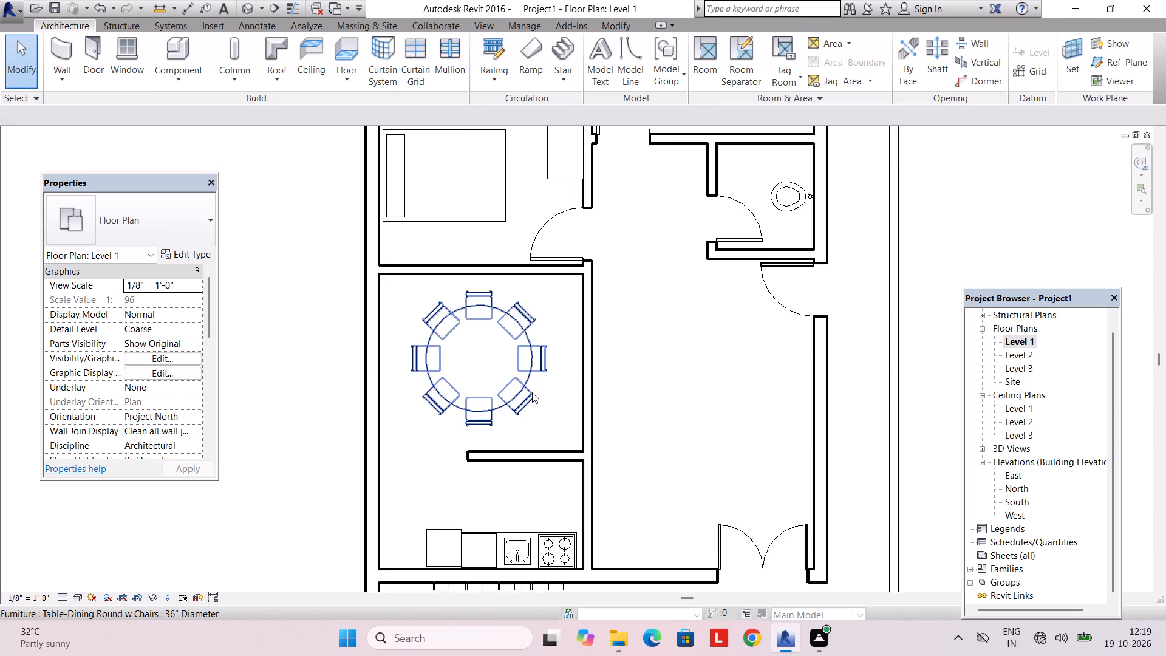
pyautogui.click(477, 305)
pyautogui.press('Up')
pyautogui.press('Left')
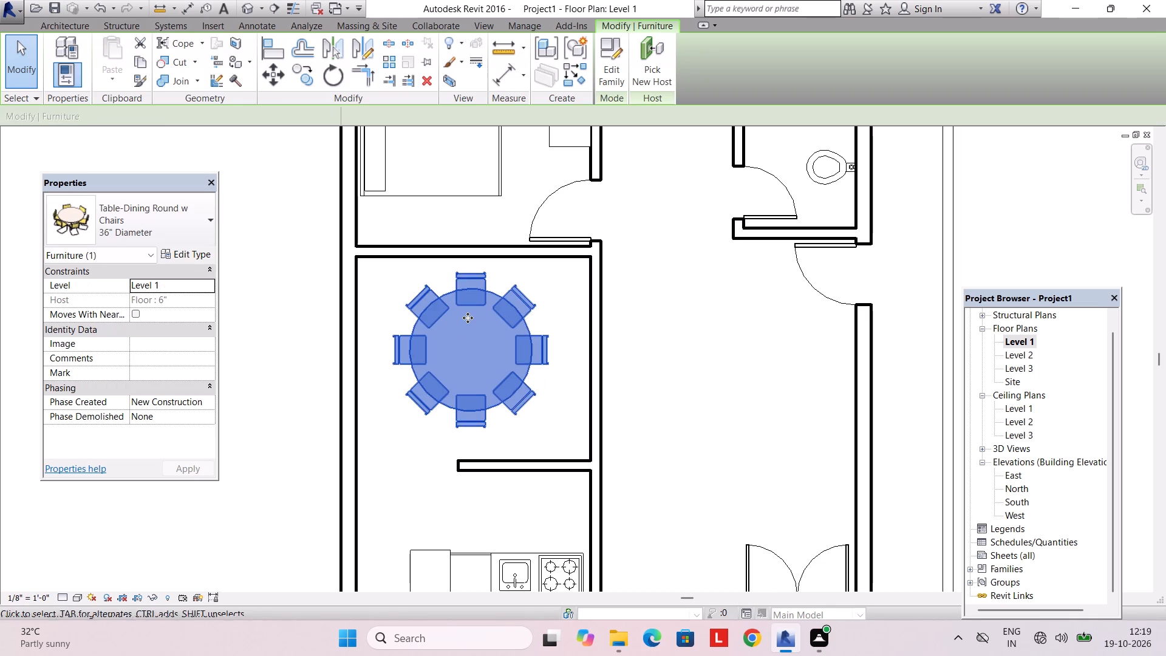
pyautogui.press('Up')
pyautogui.press('Left')
pyautogui.press('Up')
pyautogui.press('Left')
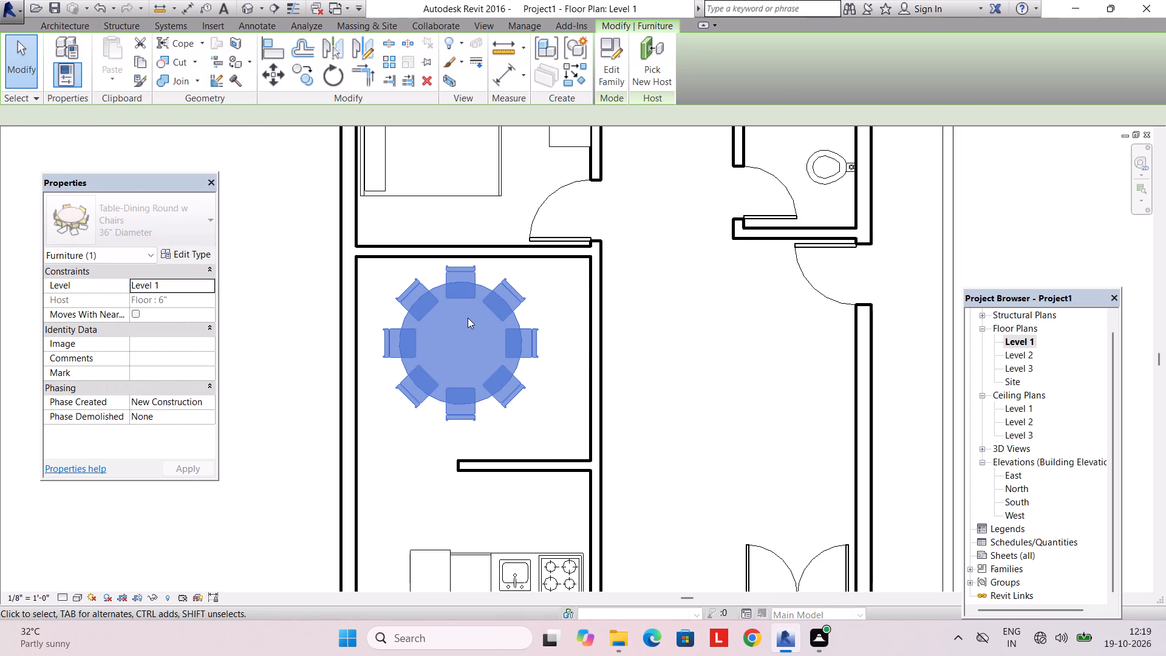
# Nudge the short partition wall between the dining area and kitchen slightly south.
pyautogui.click(553, 456)
pyautogui.press('Down')
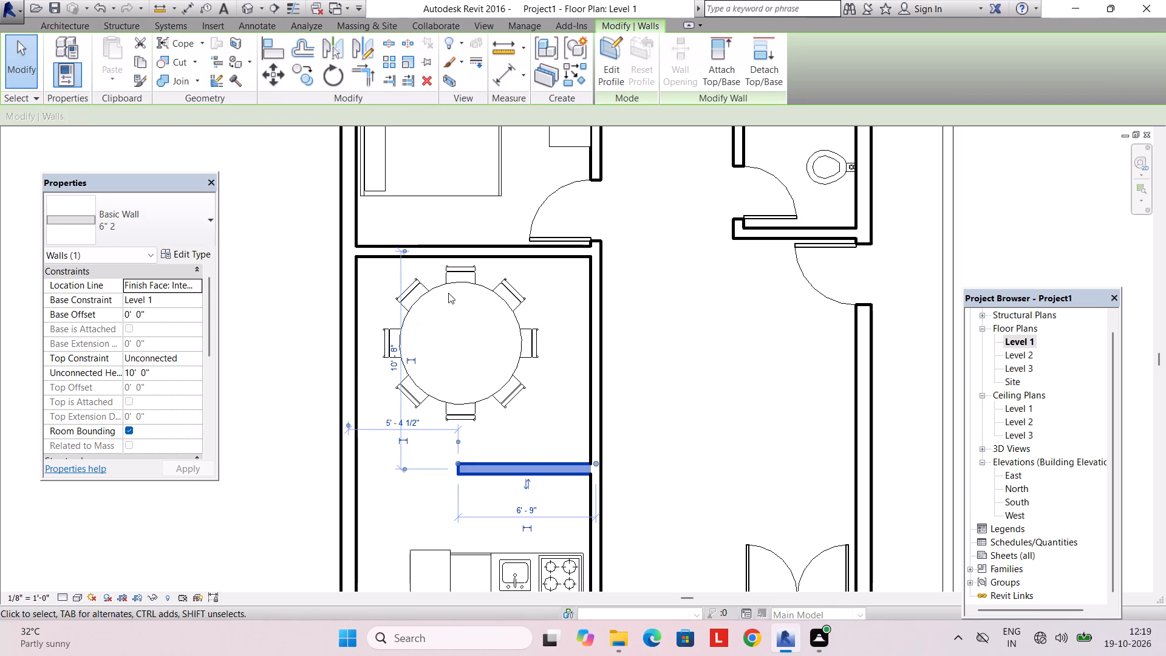
# Nudge the round dining table slightly west within the dining area.
pyautogui.click(443, 289)
pyautogui.press('Left')
pyautogui.press('Left')
pyautogui.press('Left')
pyautogui.press('Left')
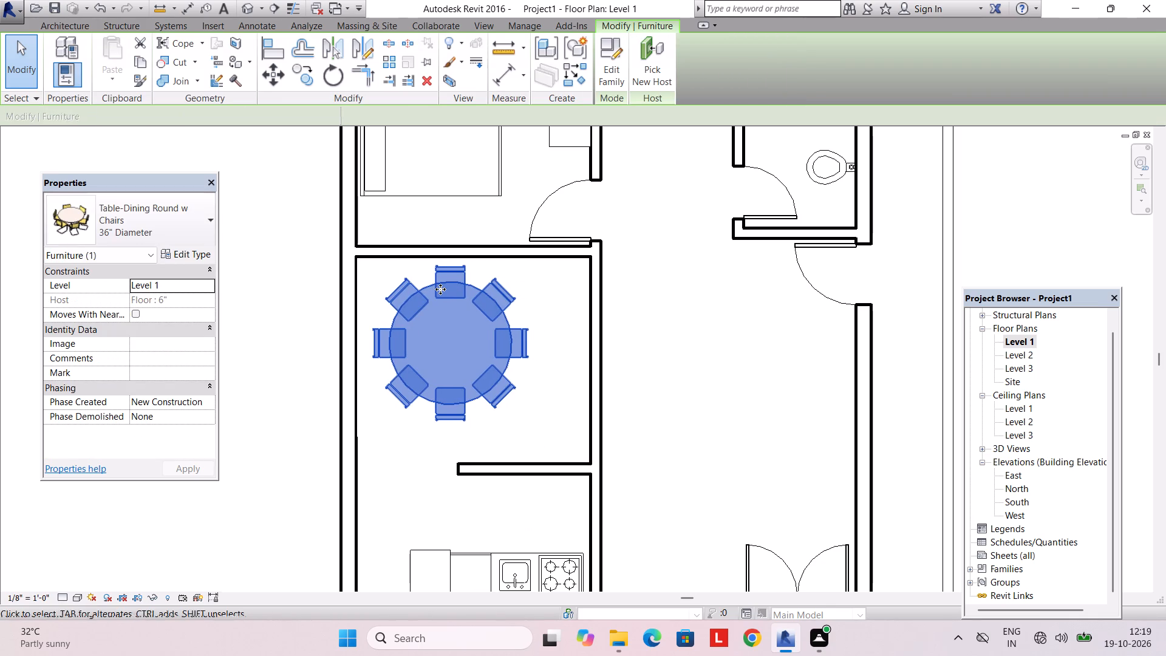
pyautogui.press('Right')
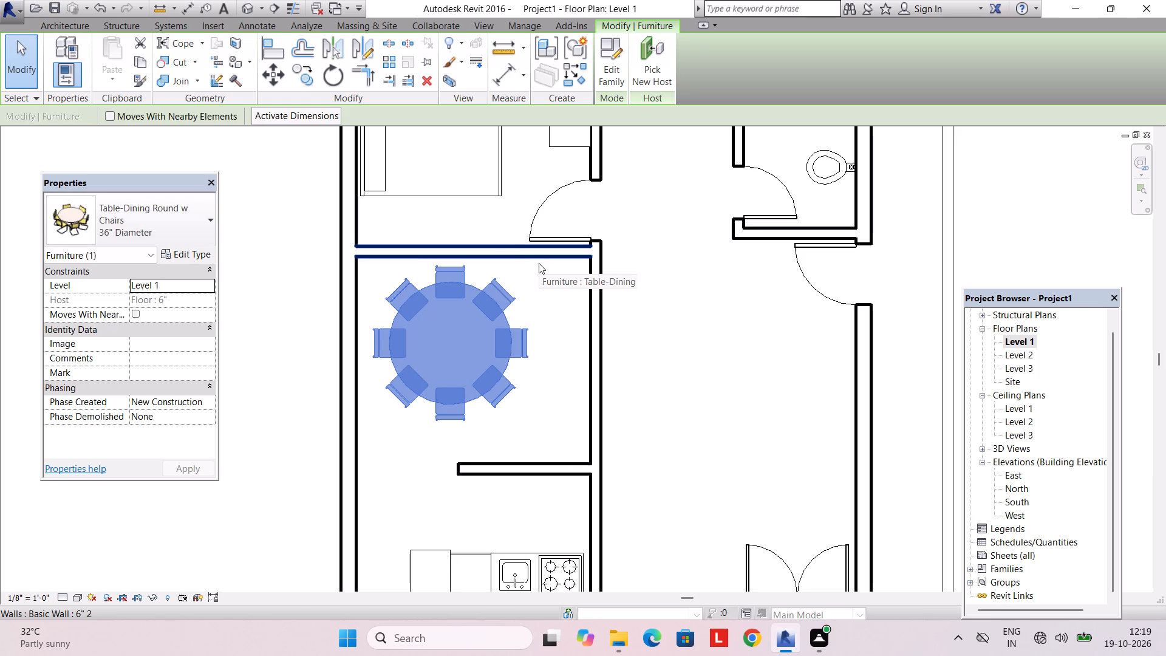
pyautogui.press('Escape')
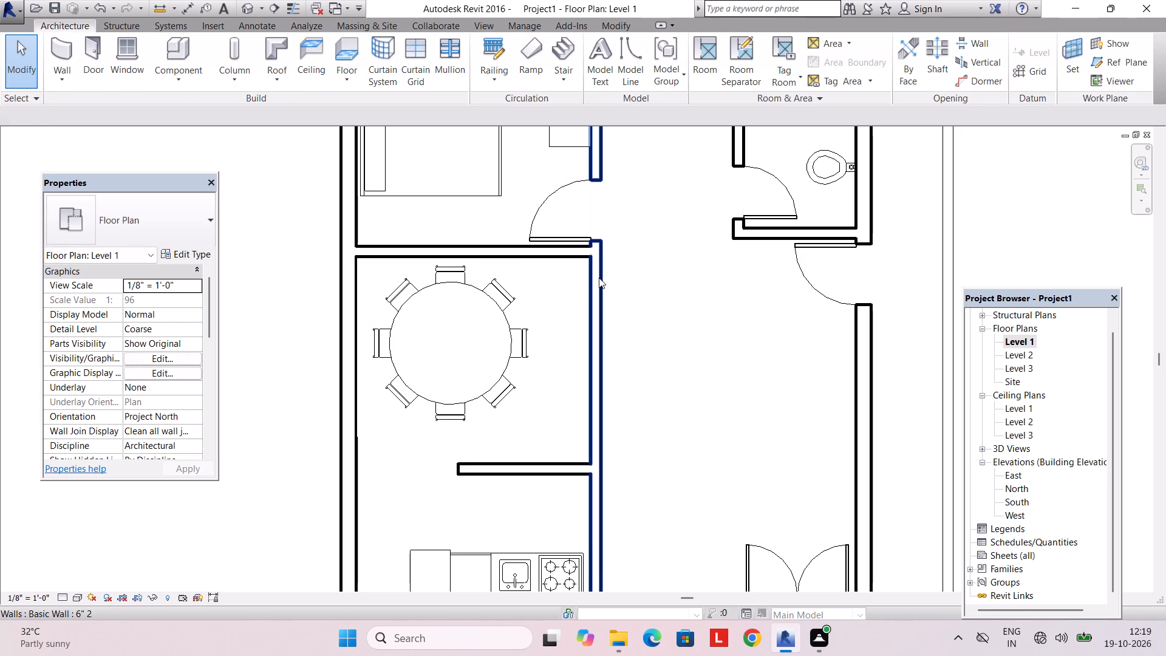
# Split the wall between the dining and living areas at two points and delete the segment beside the dining table.
pyautogui.click(599, 278)
pyautogui.press('Escape')
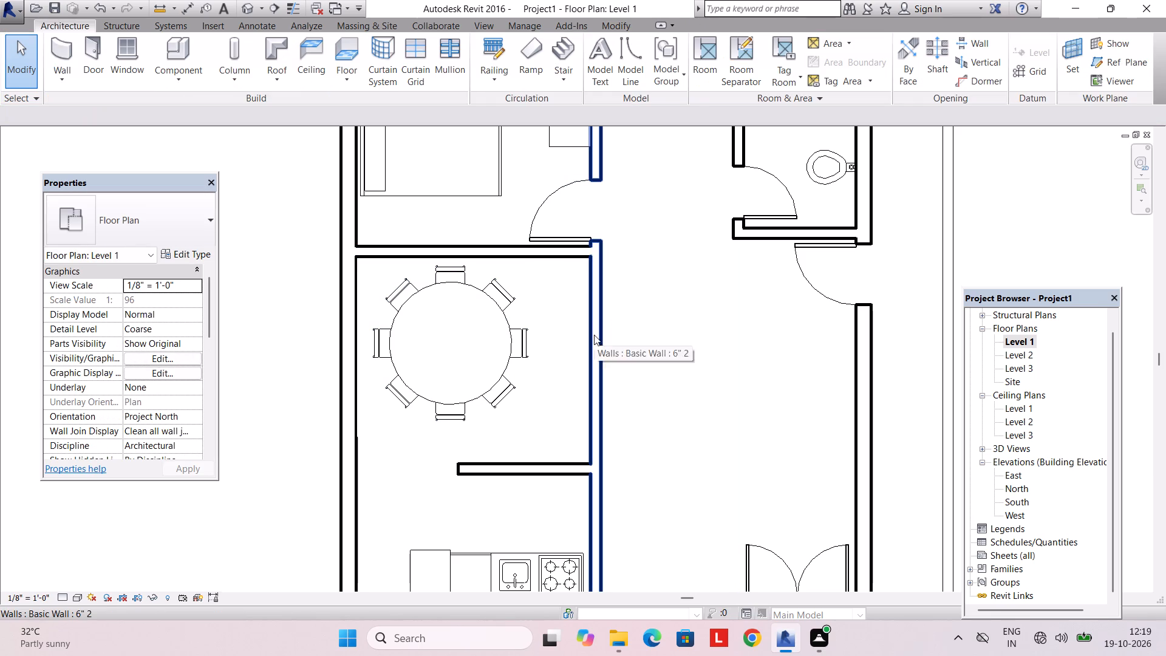
pyautogui.click(616, 24)
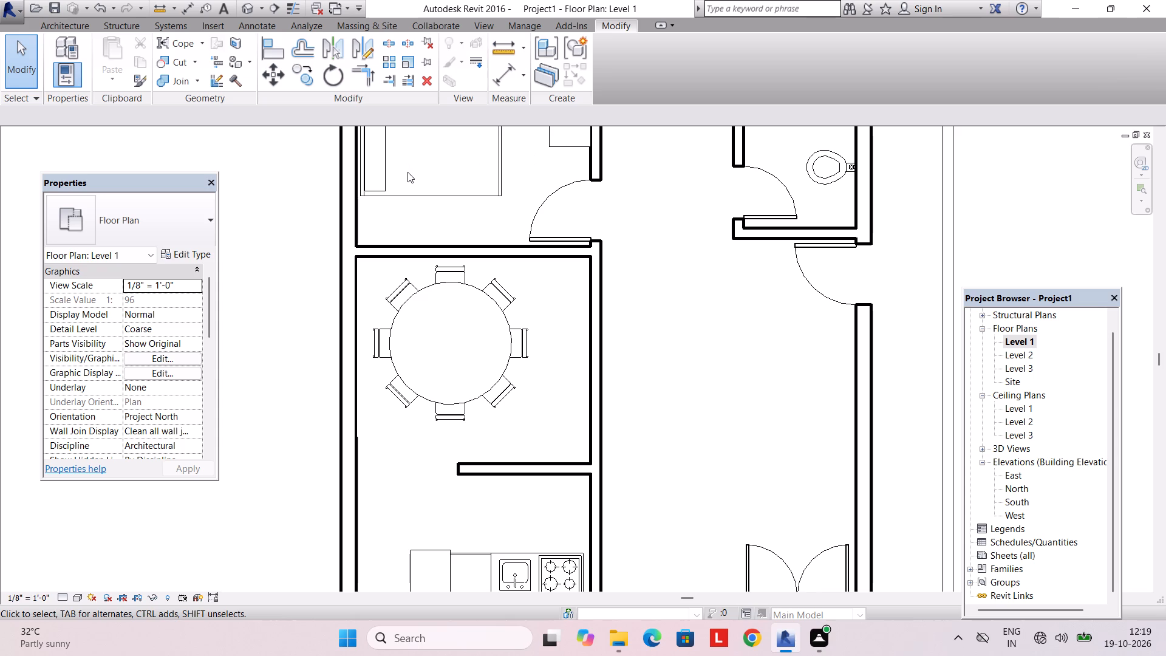
pyautogui.click(395, 44)
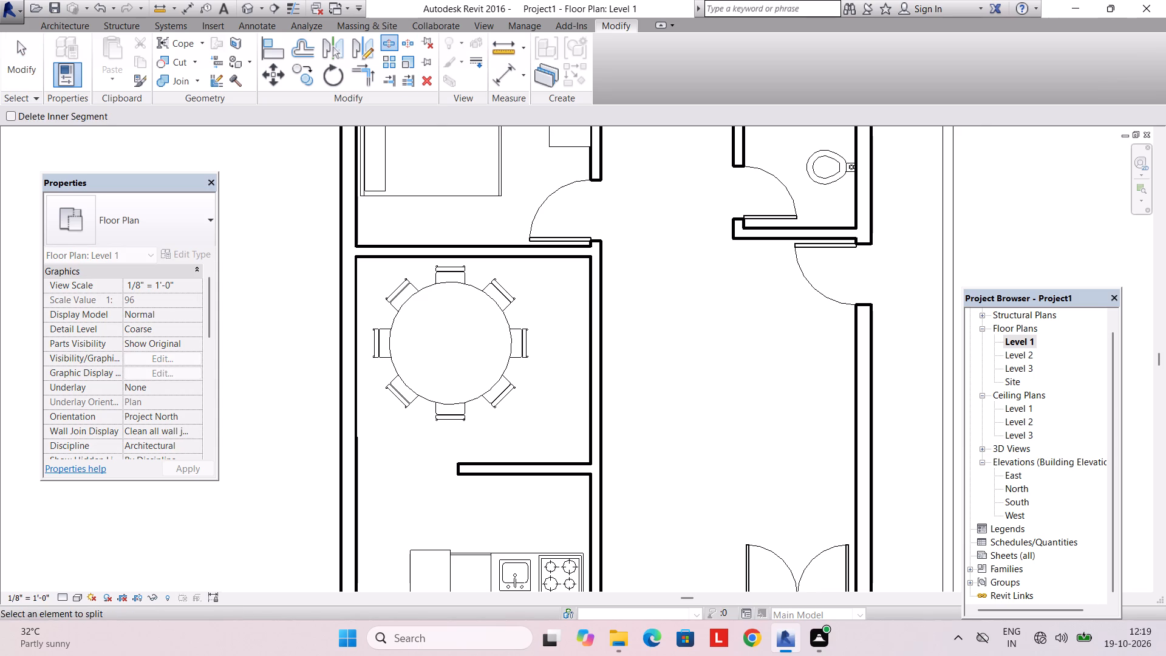
pyautogui.scroll(5, 582, 249)
pyautogui.click(604, 260)
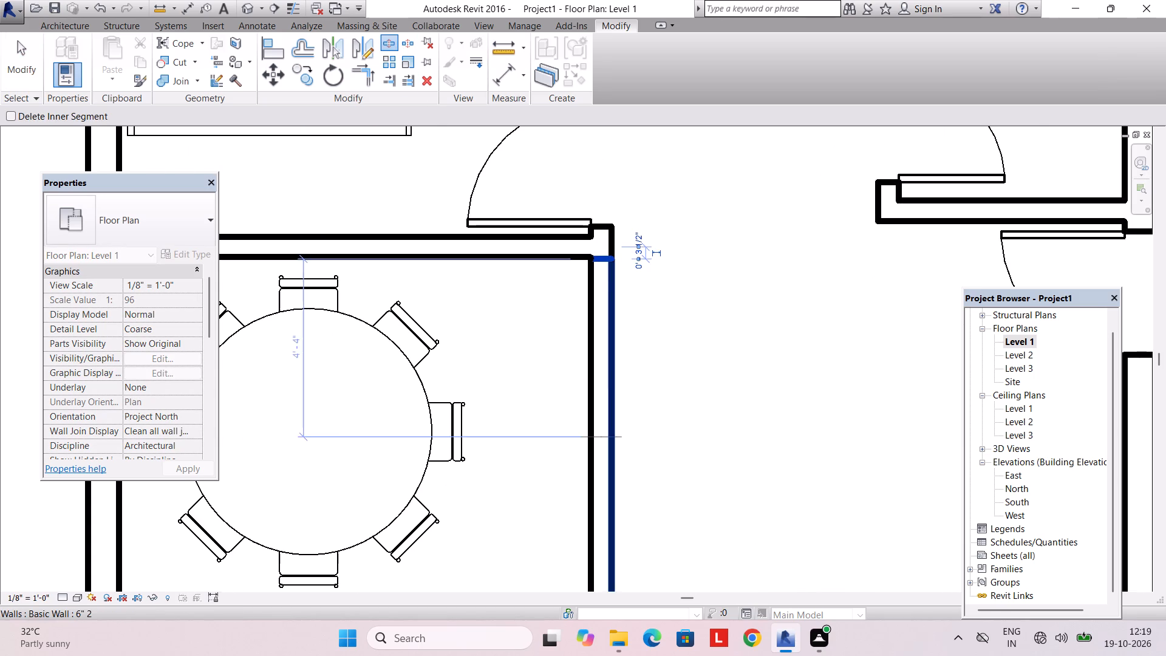
pyautogui.scroll(-3, 611, 437)
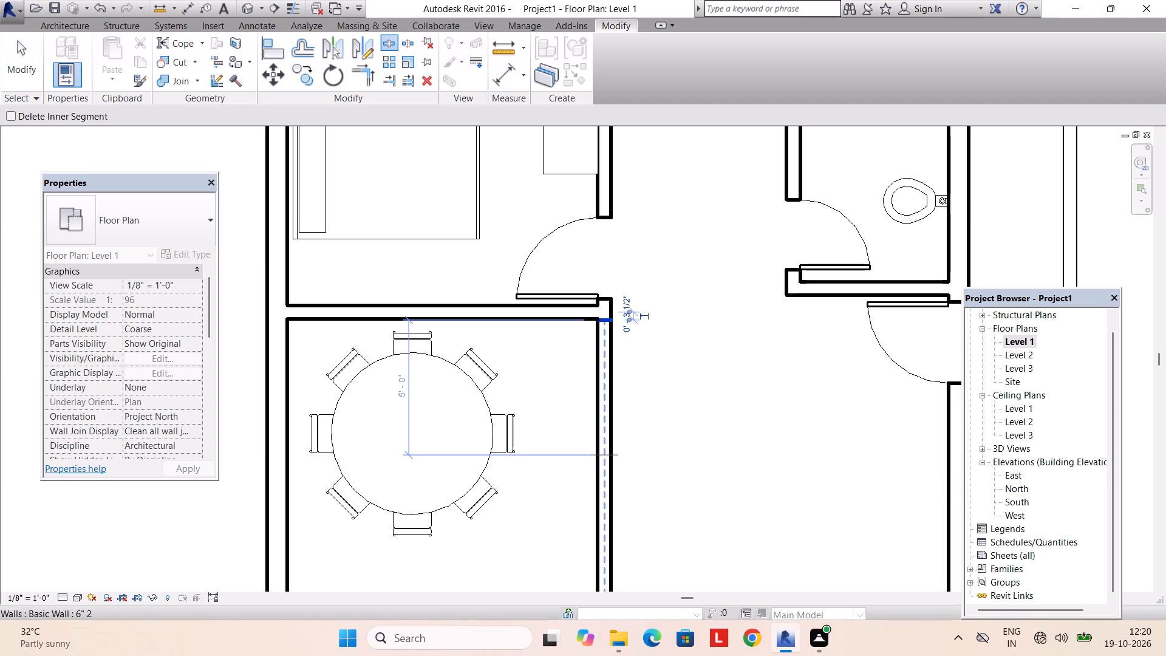
pyautogui.click(605, 467)
pyautogui.press('Escape')
pyautogui.press('Escape')
pyautogui.click(610, 419)
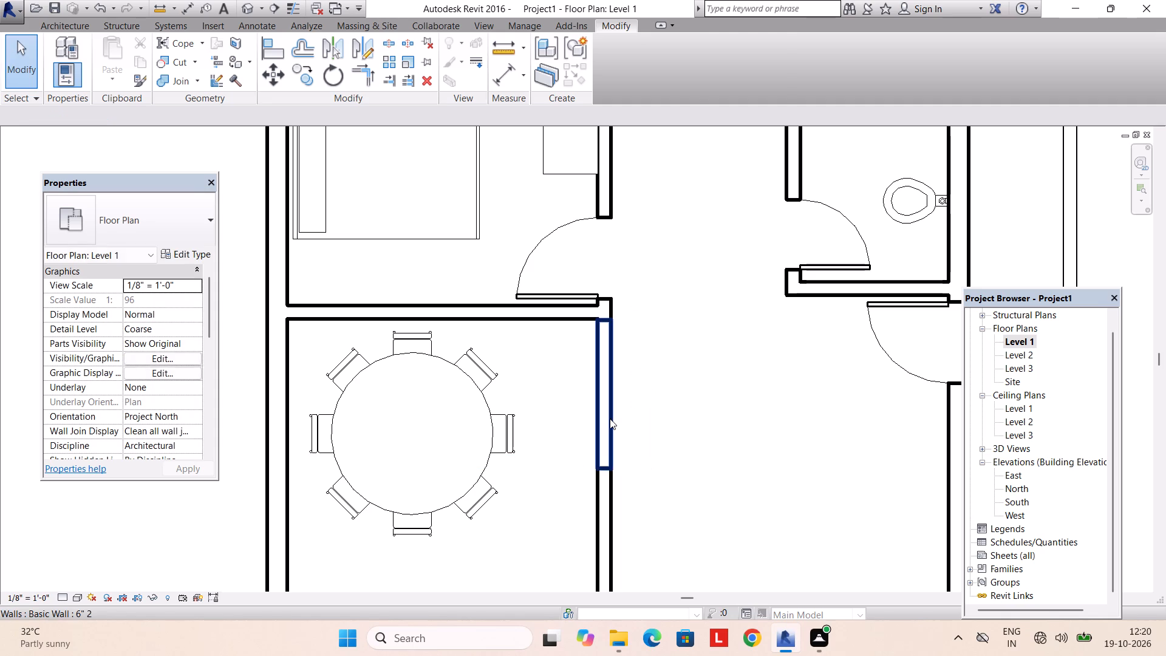
pyautogui.press('Delete')
# Load the Sofa-Pensi family from the US Imperial Furniture Seating library for placement as a component.
pyautogui.scroll(-4, 610, 415)
pyautogui.scroll(-4, 701, 358)
pyautogui.moveTo(664, 388); pyautogui.dragTo(647, 354, button='middle')
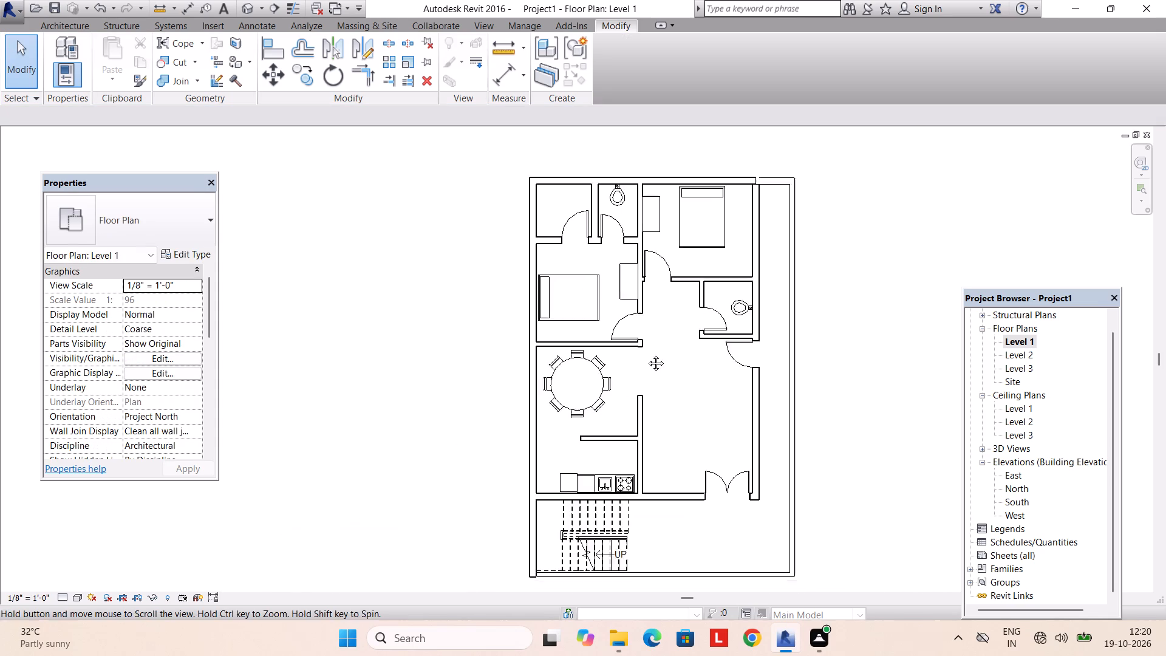
pyautogui.moveTo(647, 354); pyautogui.dragTo(637, 336, button='middle')
pyautogui.scroll(1, 677, 357)
pyautogui.moveTo(670, 350); pyautogui.dragTo(550, 330, button='middle')
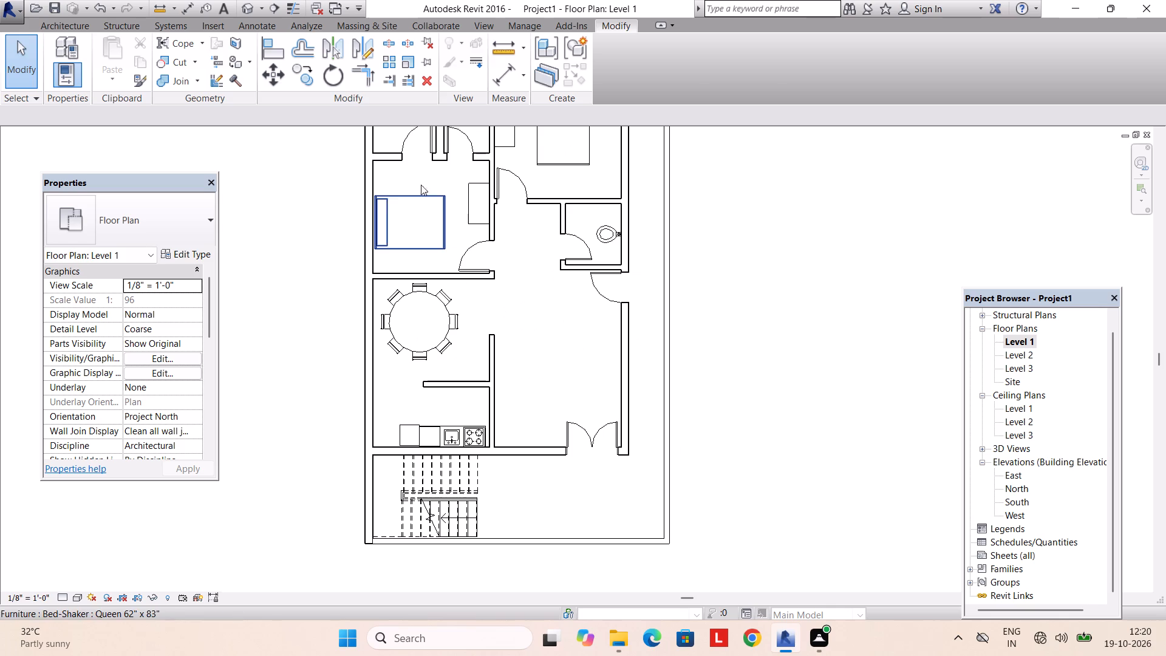
pyautogui.click(58, 21)
pyautogui.click(176, 76)
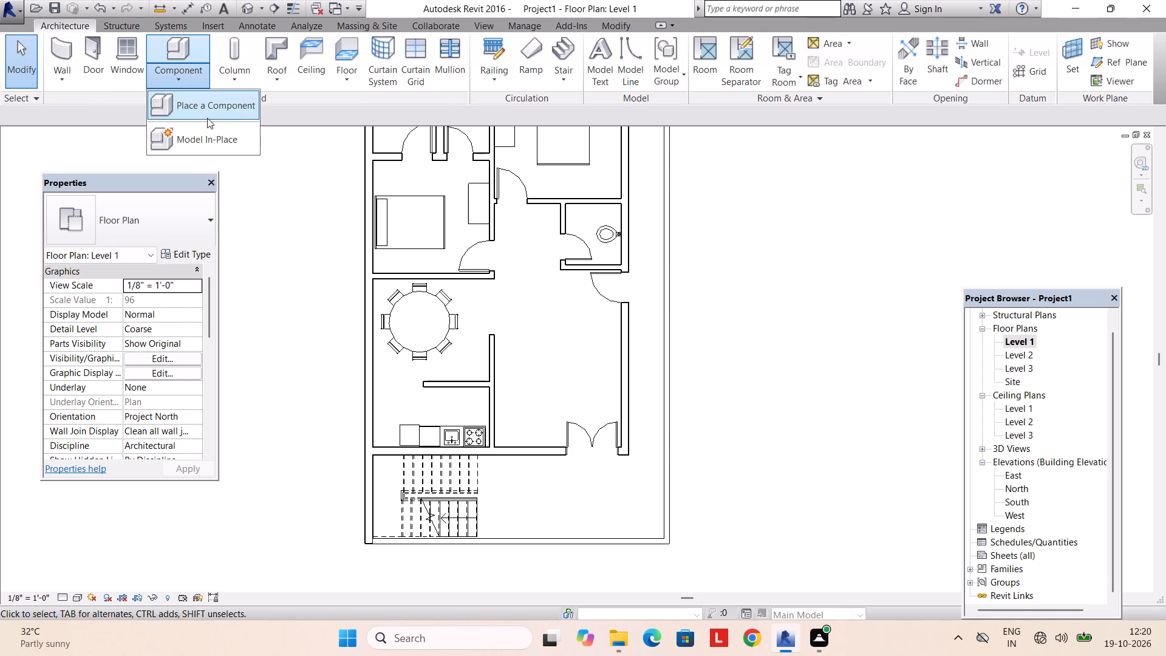
pyautogui.click(207, 117)
pyautogui.click(609, 56)
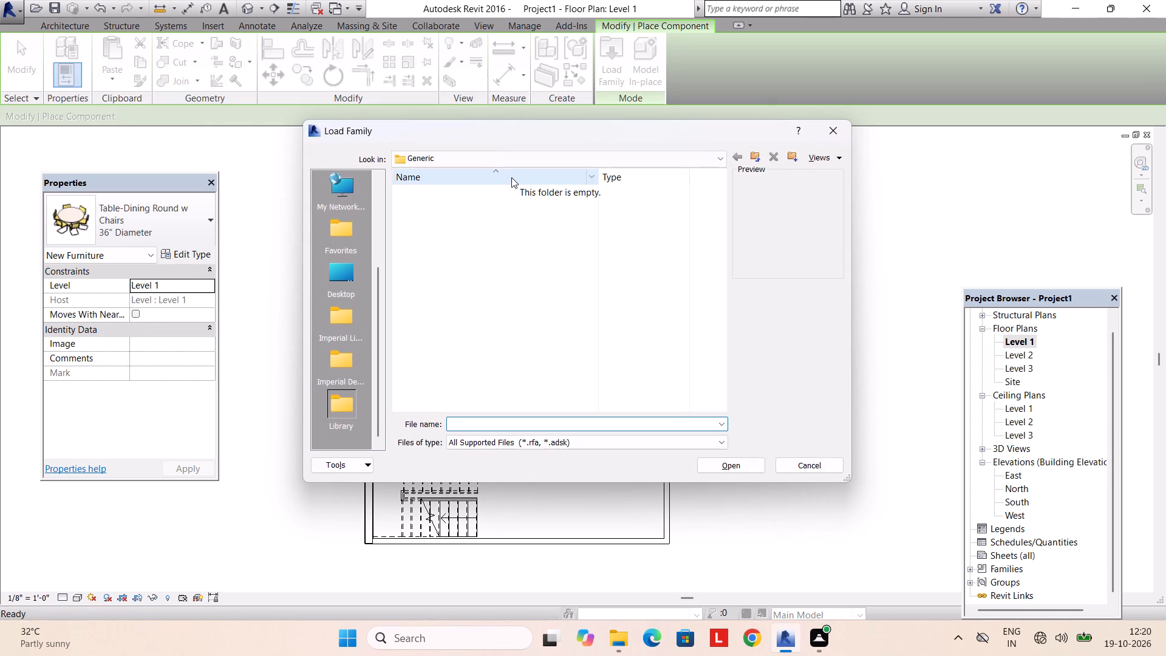
pyautogui.click(516, 166)
pyautogui.click(507, 248)
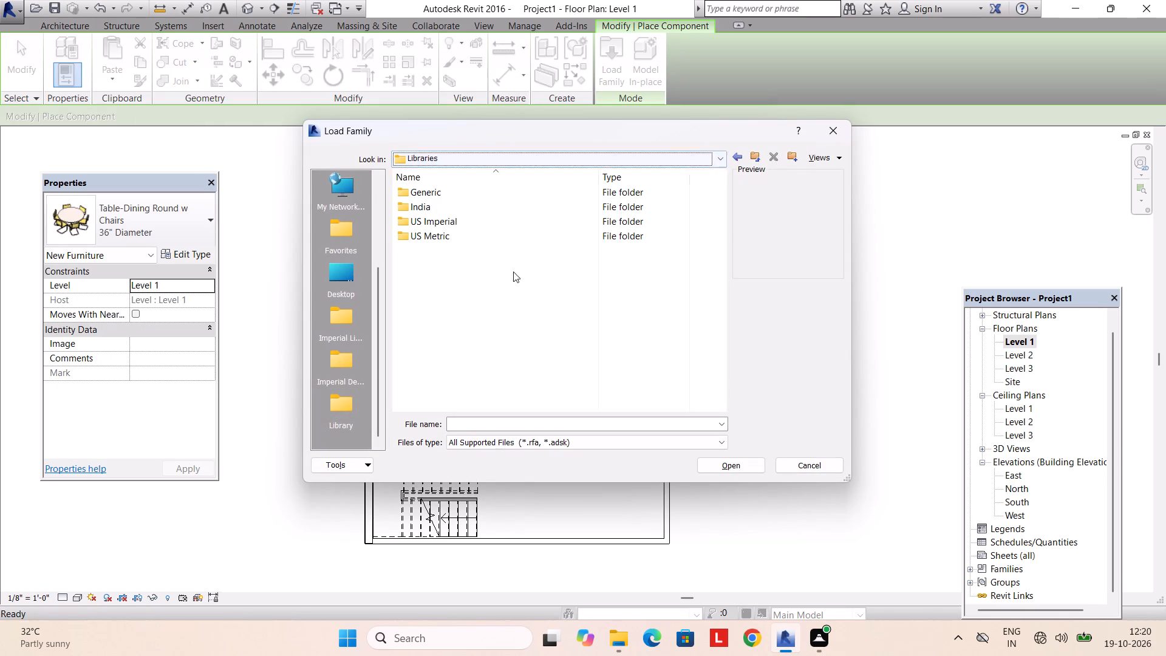
pyautogui.doubleClick(471, 217)
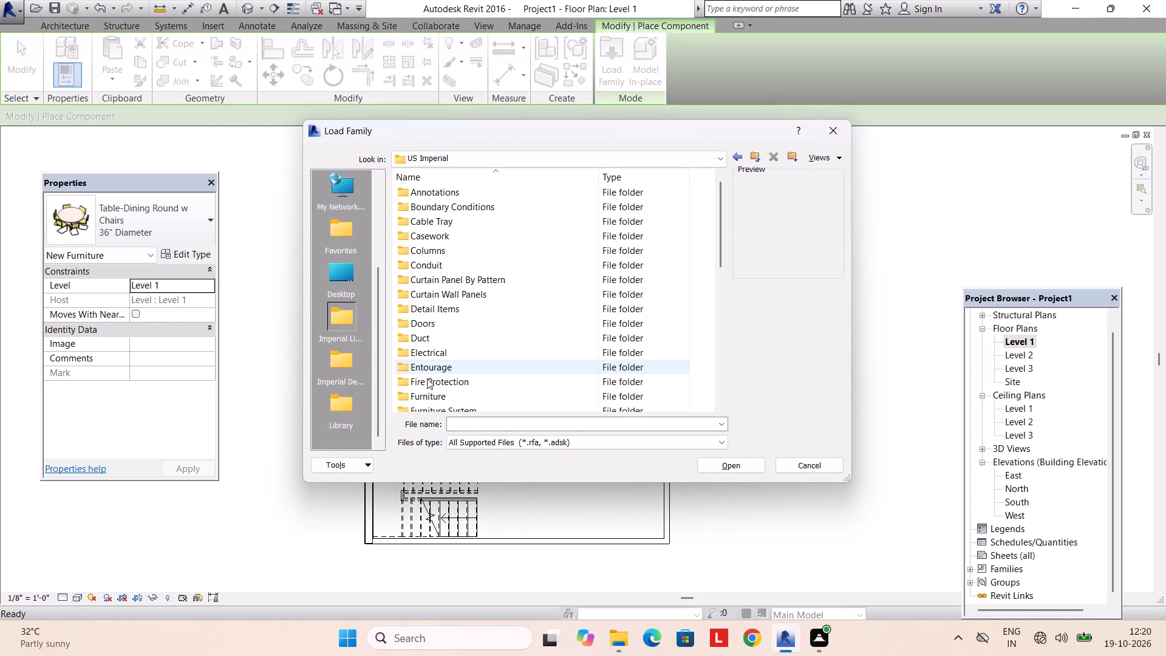
pyautogui.scroll(-2, 430, 375)
pyautogui.doubleClick(438, 307)
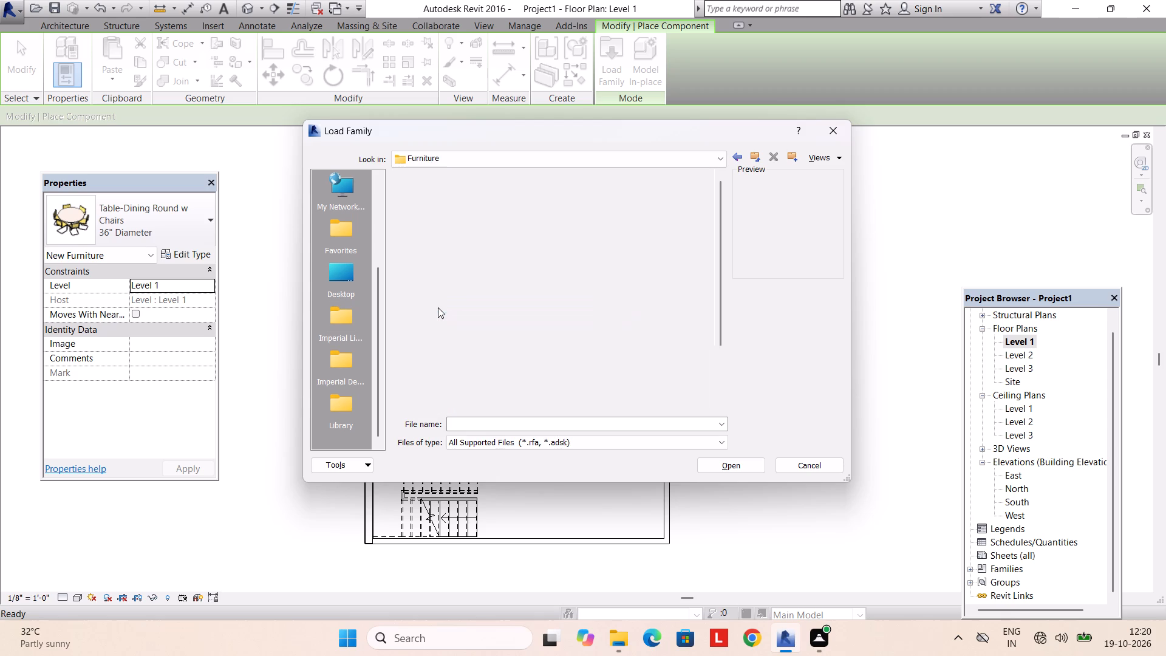
pyautogui.doubleClick(448, 213)
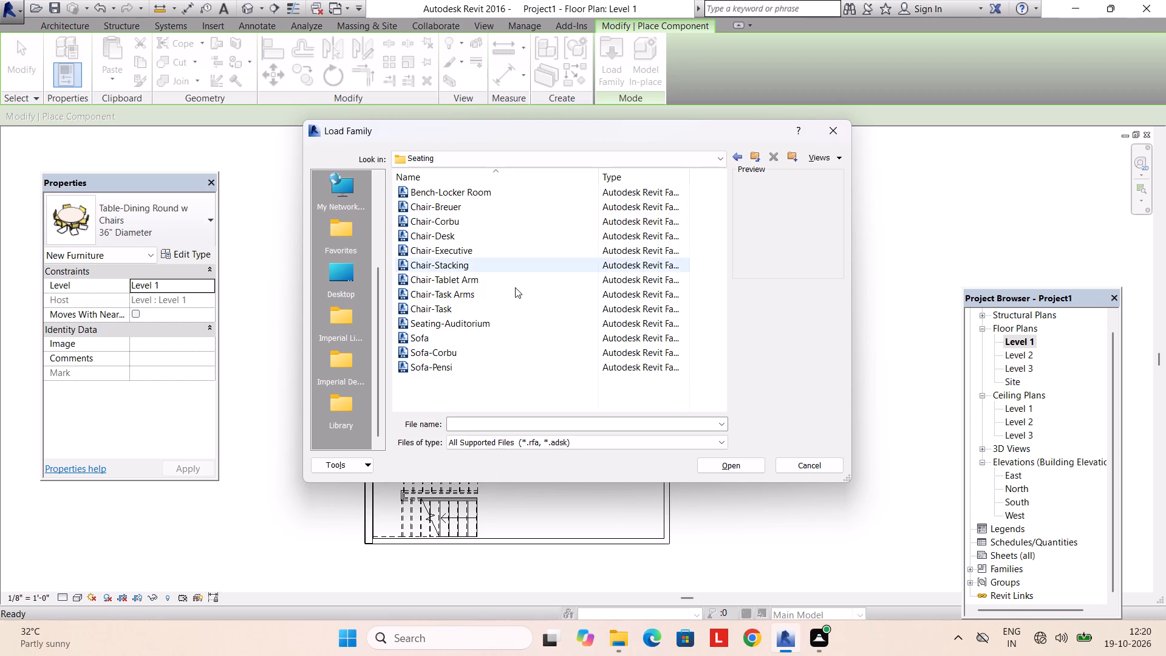
pyautogui.doubleClick(493, 364)
# Place the 84" Sofa-Pensi, rotated north-south, in the living room 2'-0" from the centre of the kitchen-side partition wall.
pyautogui.press('space')
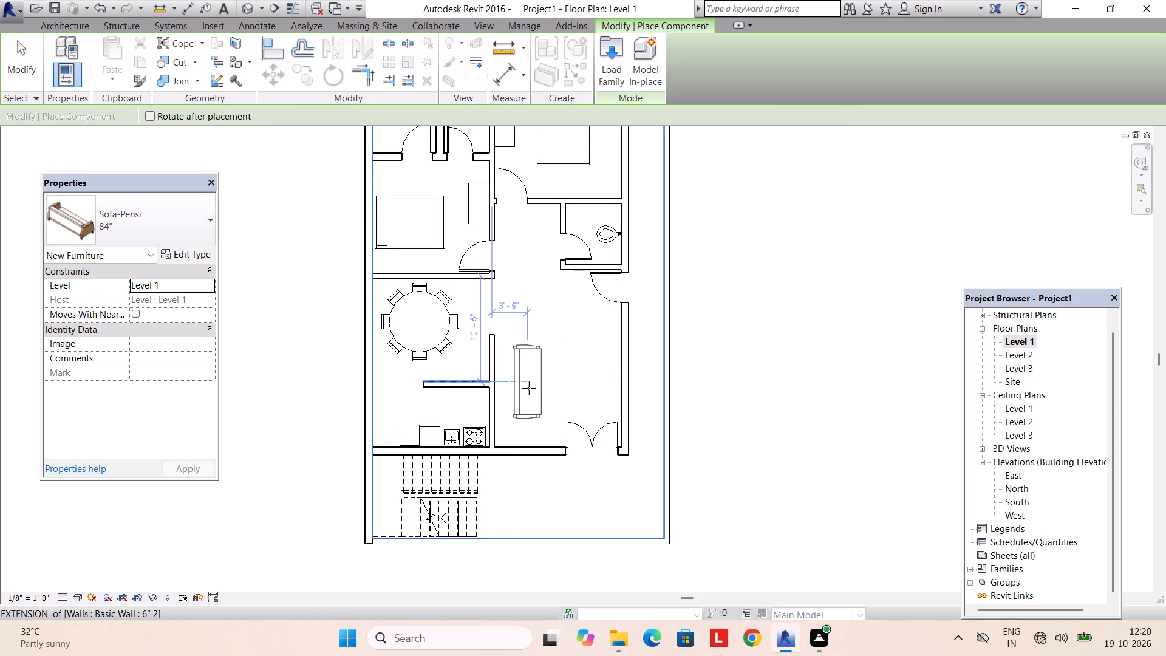
pyautogui.scroll(5, 519, 403)
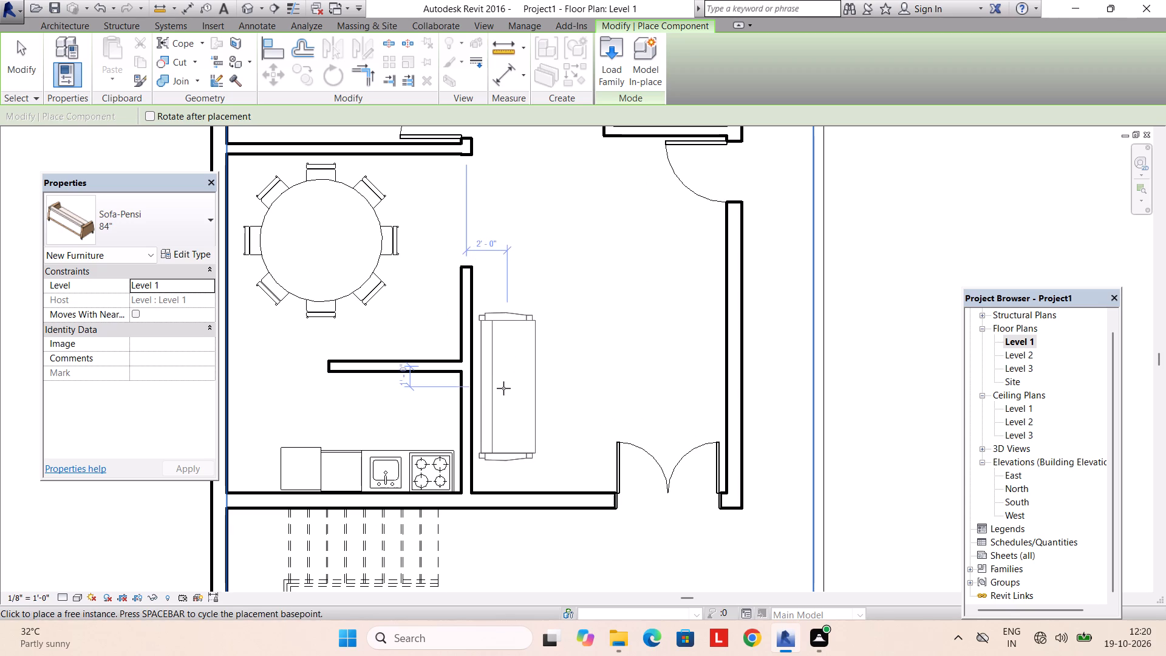
pyautogui.click(503, 380)
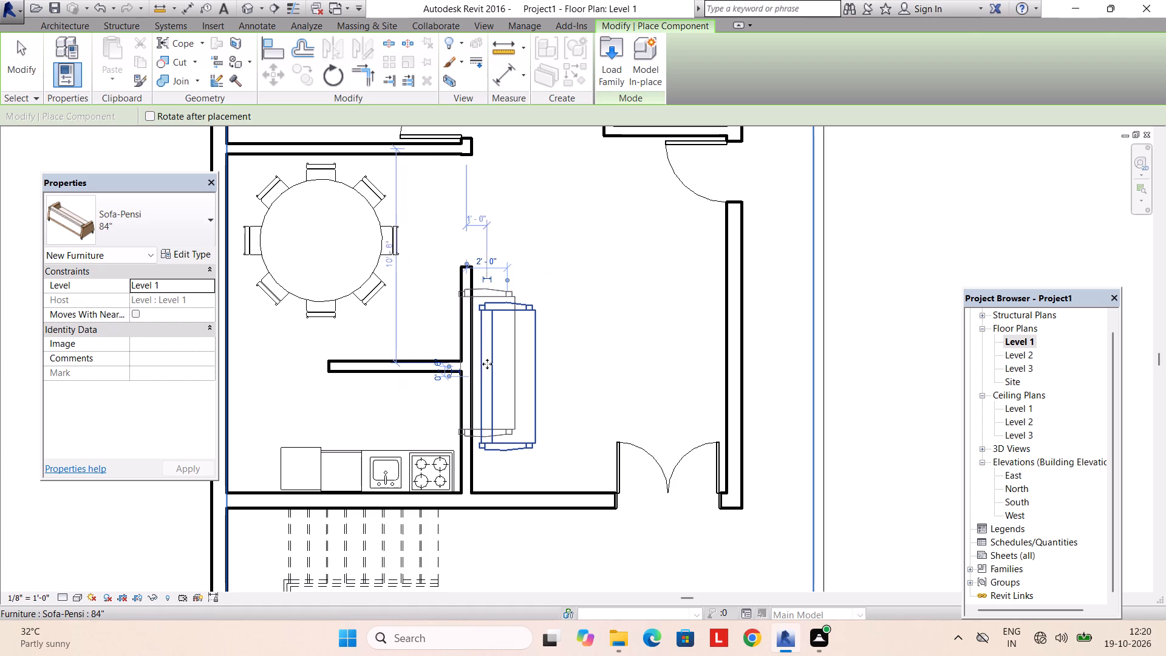
pyautogui.press('Escape')
pyautogui.press('Escape')
# Extend the free end of the living-dining partition wall north to about 13'-0" long, leaving a 4'-0" opening.
pyautogui.click(467, 285)
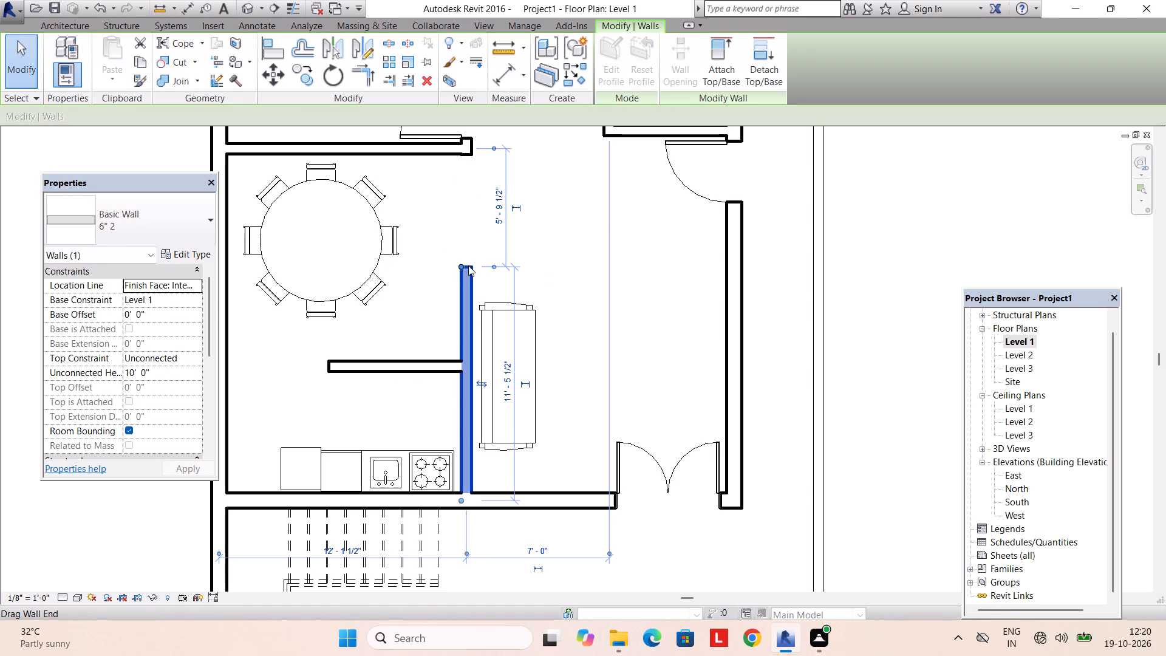
pyautogui.moveTo(460, 264); pyautogui.dragTo(460, 239)
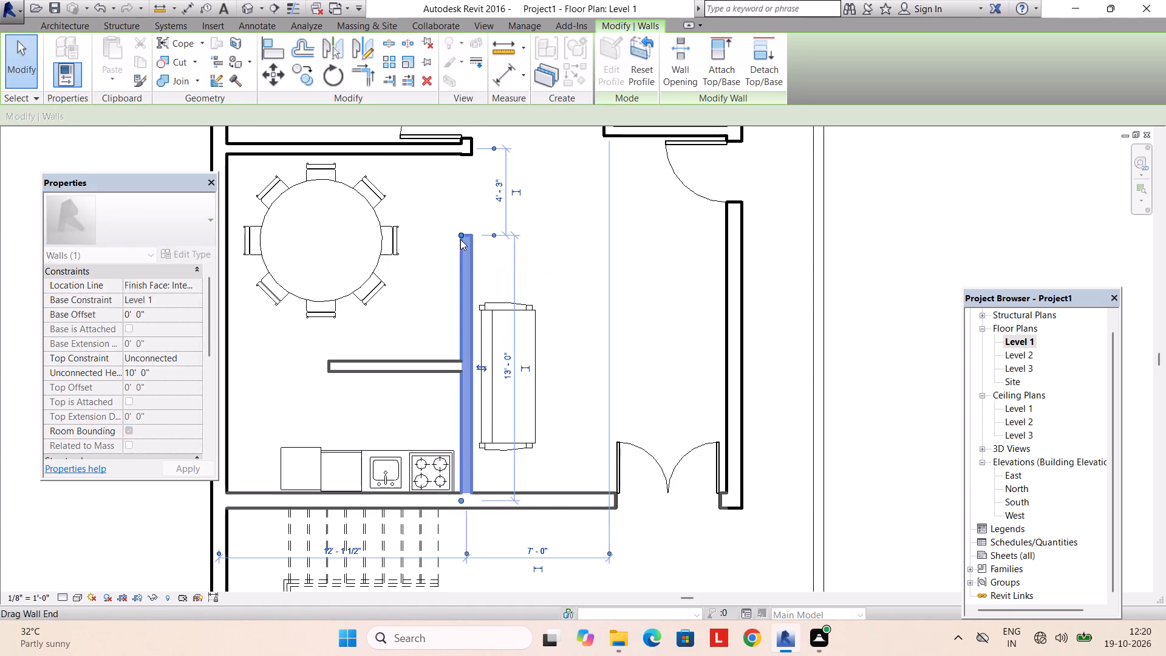
pyautogui.click(495, 148)
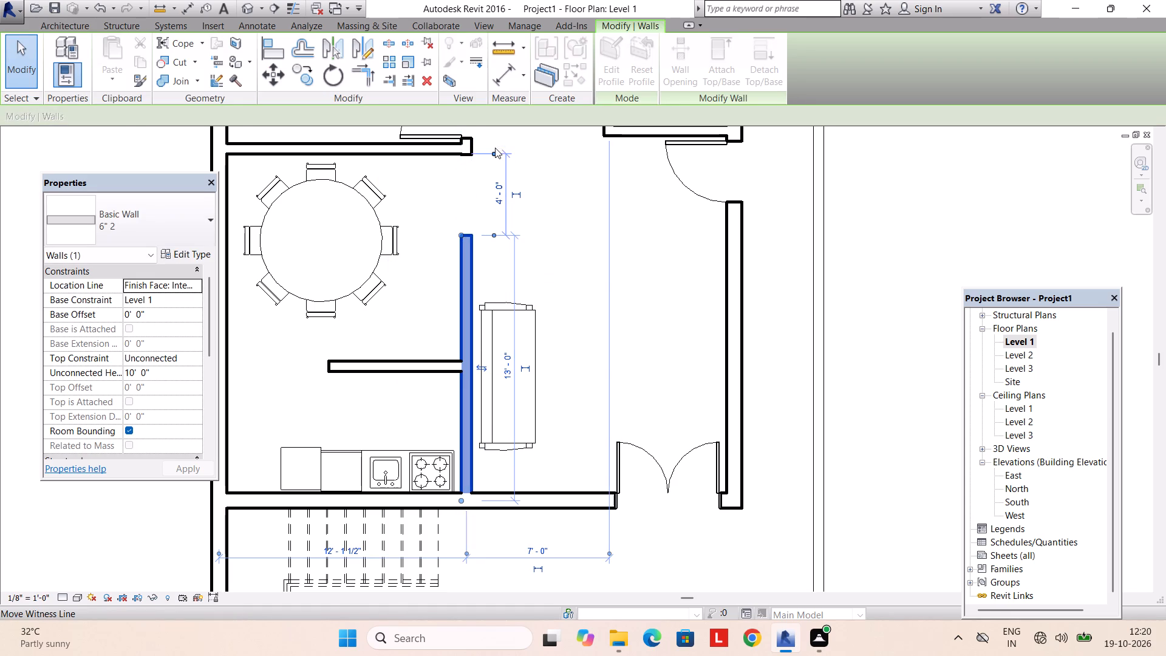
pyautogui.press('Escape')
pyautogui.press('Escape')
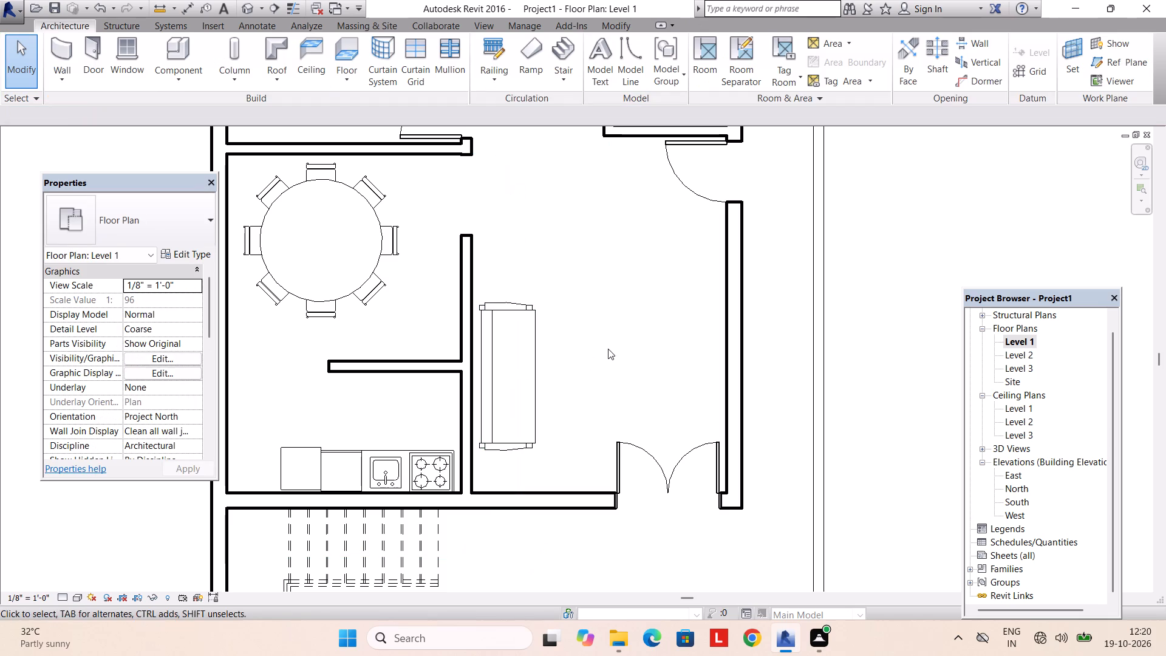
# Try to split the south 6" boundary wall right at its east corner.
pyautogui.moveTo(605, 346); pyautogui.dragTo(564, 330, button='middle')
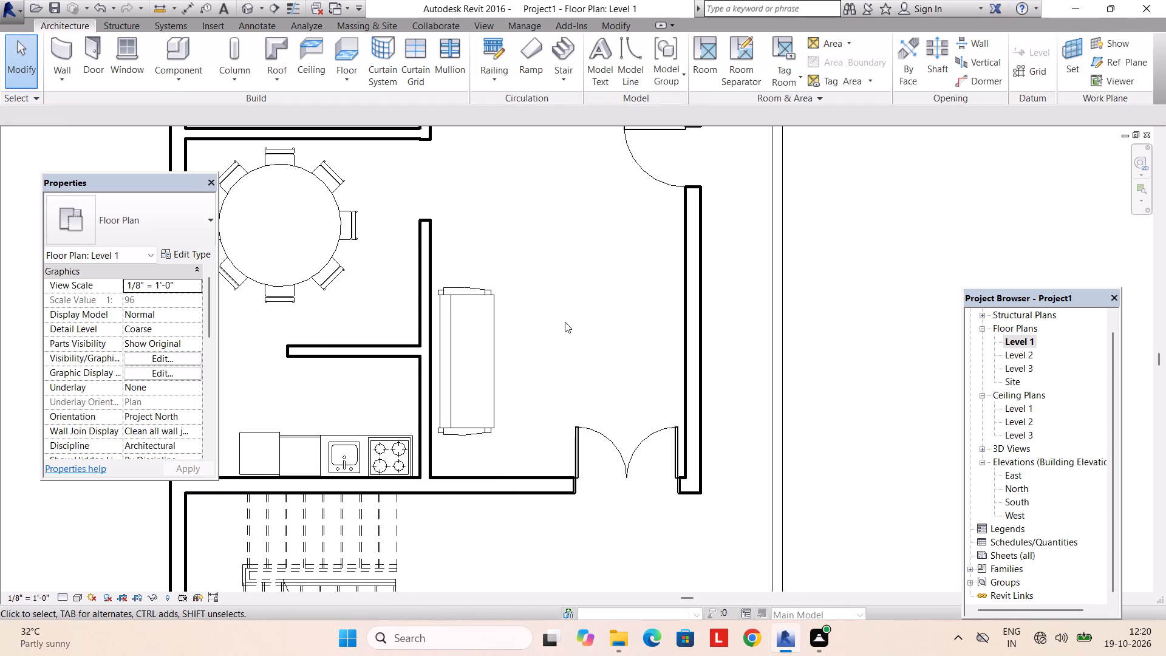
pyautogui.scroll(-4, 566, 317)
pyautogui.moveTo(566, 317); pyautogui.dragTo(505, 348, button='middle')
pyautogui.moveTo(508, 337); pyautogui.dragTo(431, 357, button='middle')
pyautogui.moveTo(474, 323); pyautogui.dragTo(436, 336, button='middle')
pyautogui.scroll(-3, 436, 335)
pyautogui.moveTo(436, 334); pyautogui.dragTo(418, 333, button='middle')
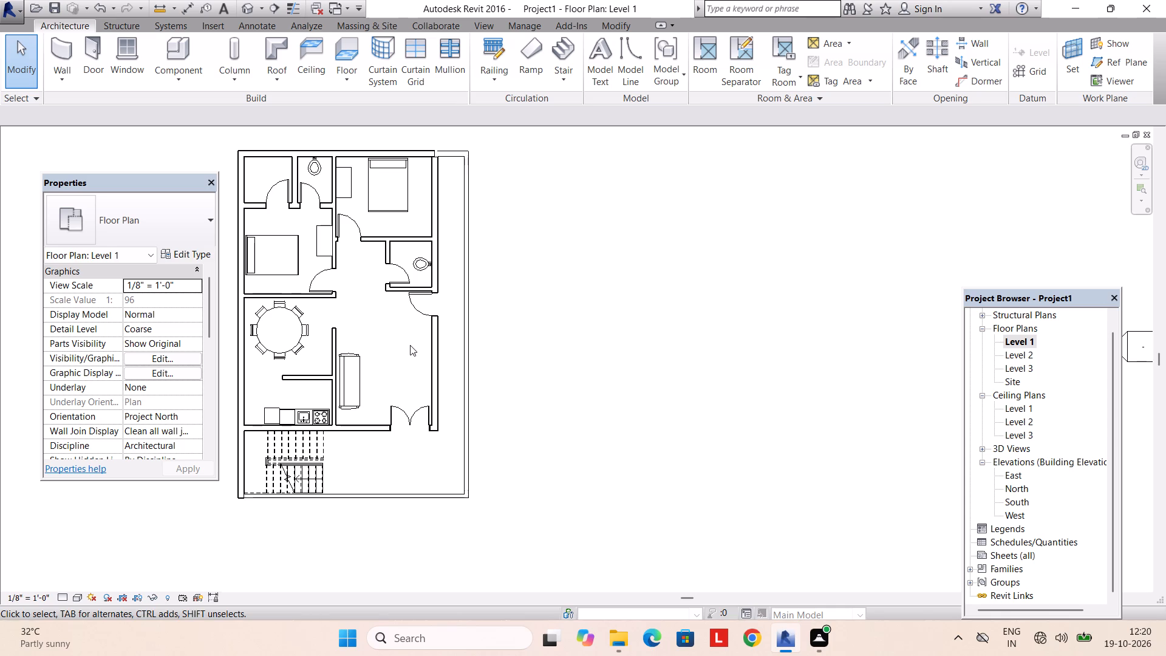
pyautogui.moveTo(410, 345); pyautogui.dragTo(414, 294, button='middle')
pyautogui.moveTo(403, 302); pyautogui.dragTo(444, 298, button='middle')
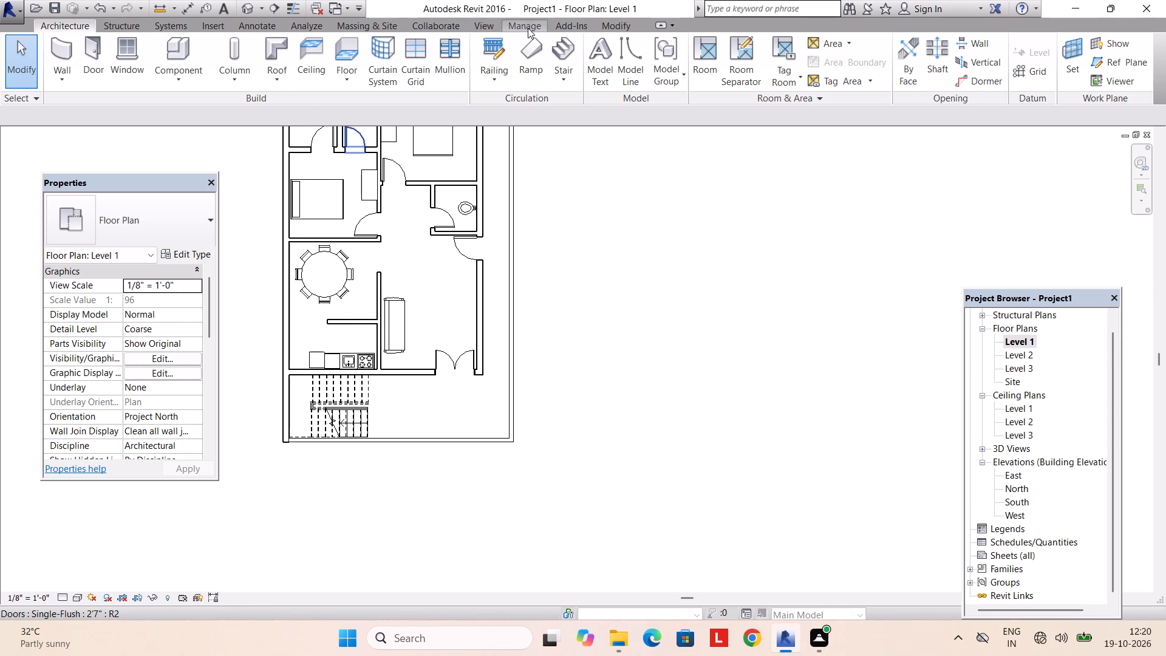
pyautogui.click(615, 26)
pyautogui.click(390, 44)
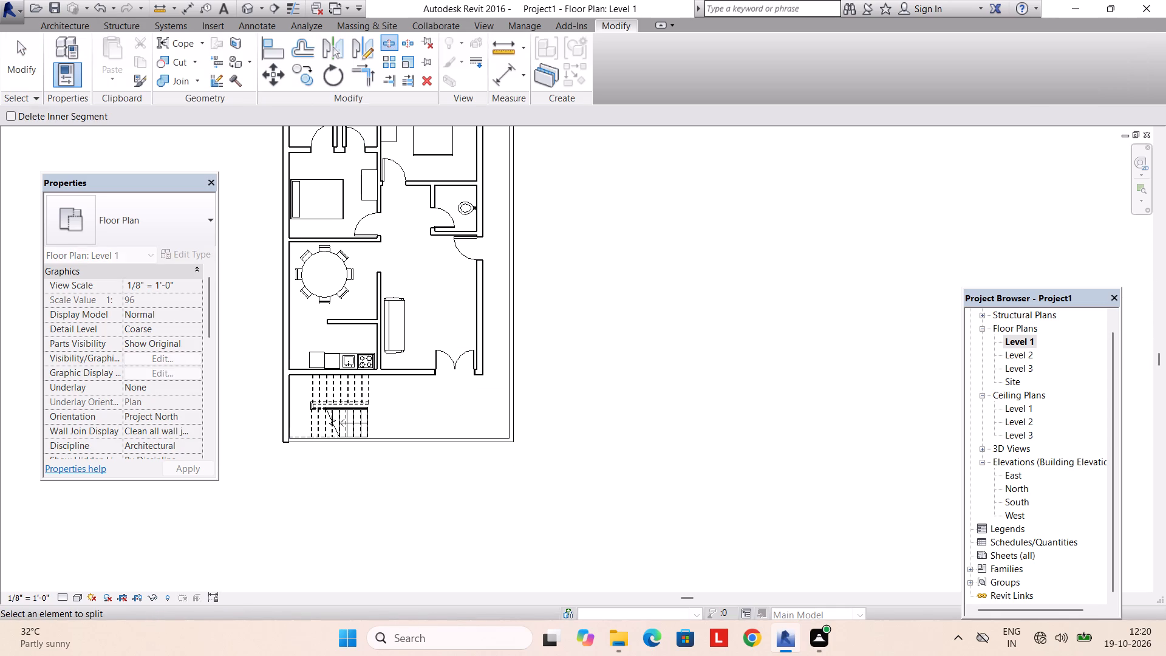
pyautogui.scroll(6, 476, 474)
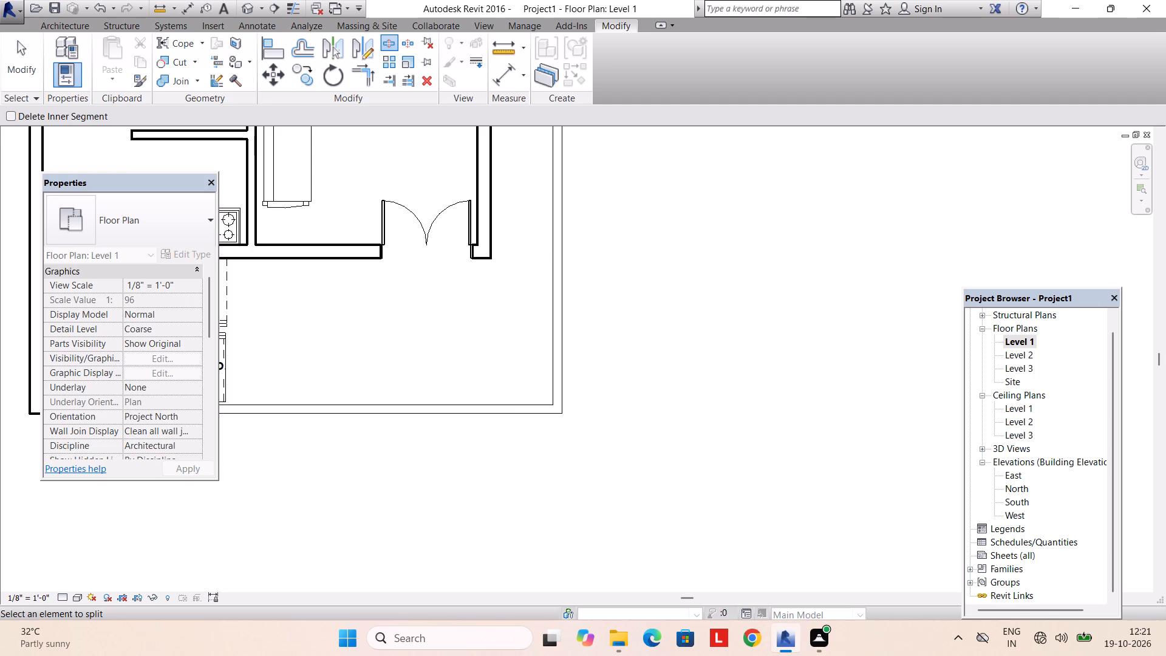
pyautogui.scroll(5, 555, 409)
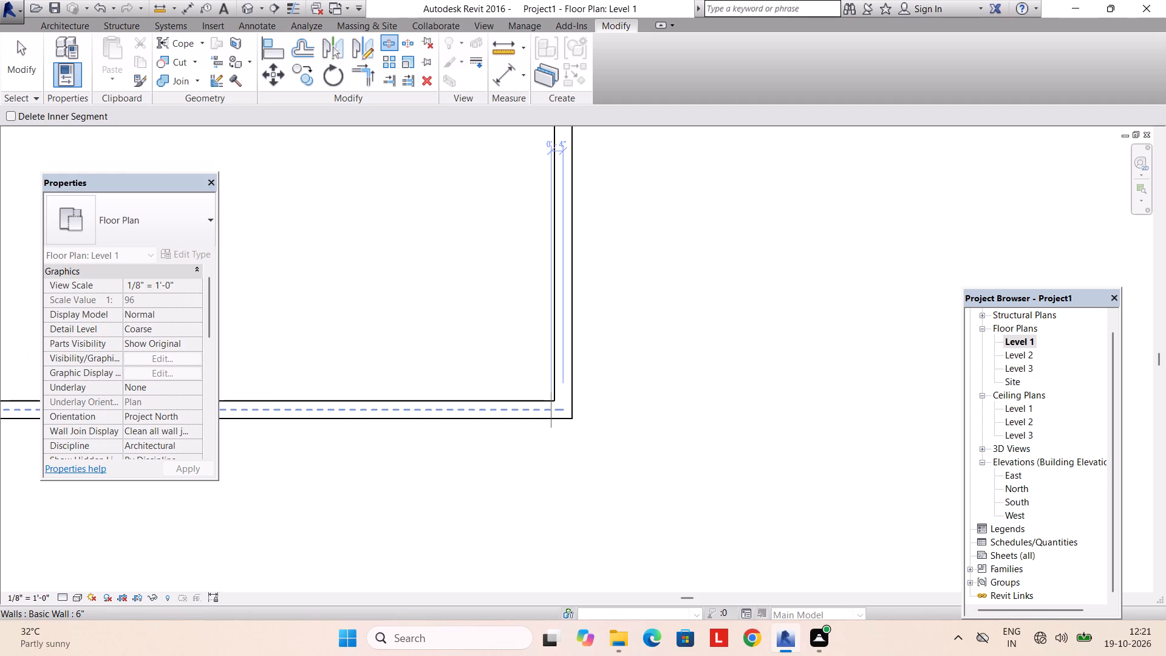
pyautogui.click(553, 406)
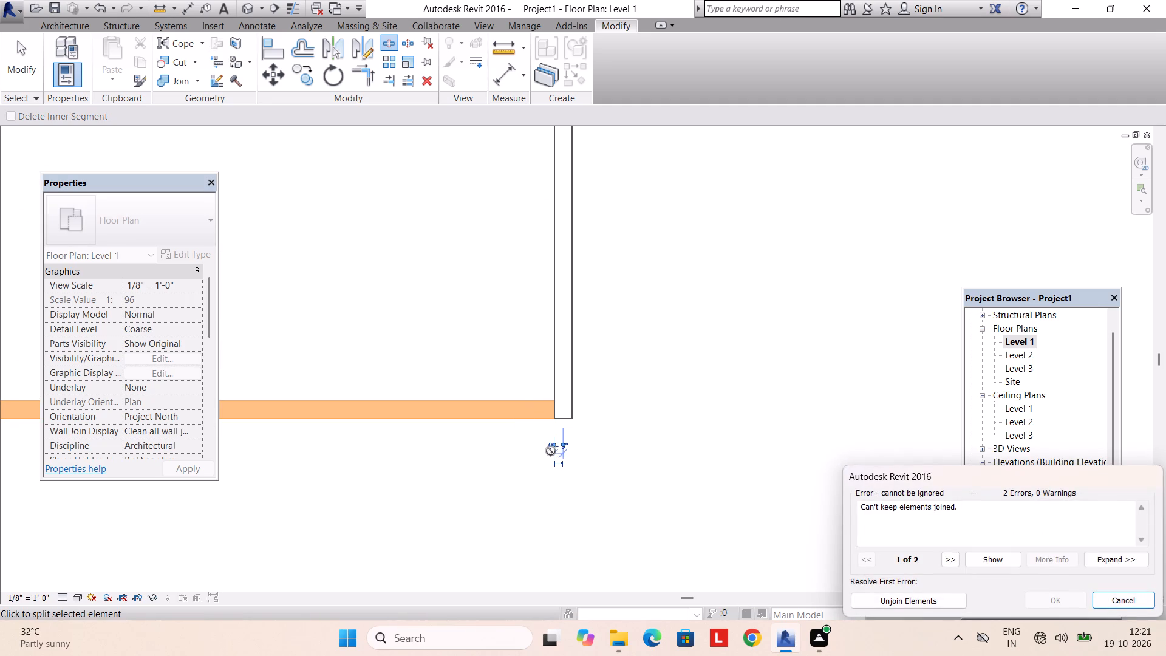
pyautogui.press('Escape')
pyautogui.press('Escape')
# Split the south 6" boundary wall about 8'-0" from its east corner and delete the eastern segment to open the parking entrance.
pyautogui.moveTo(480, 414); pyautogui.dragTo(567, 418, button='middle')
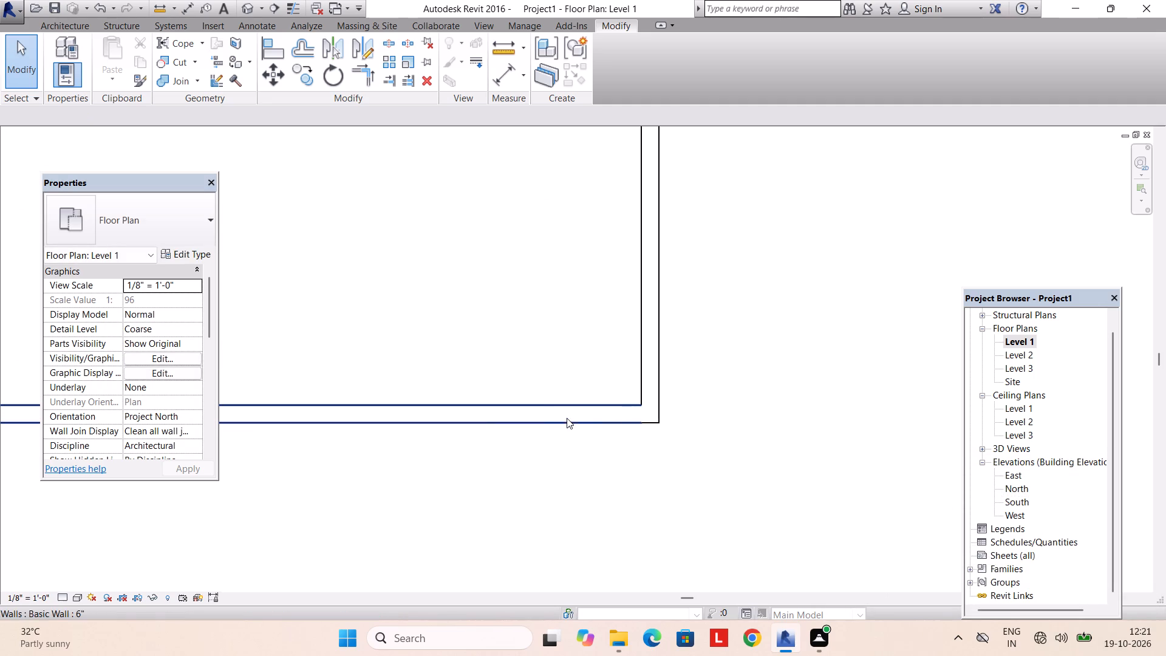
pyautogui.click(382, 46)
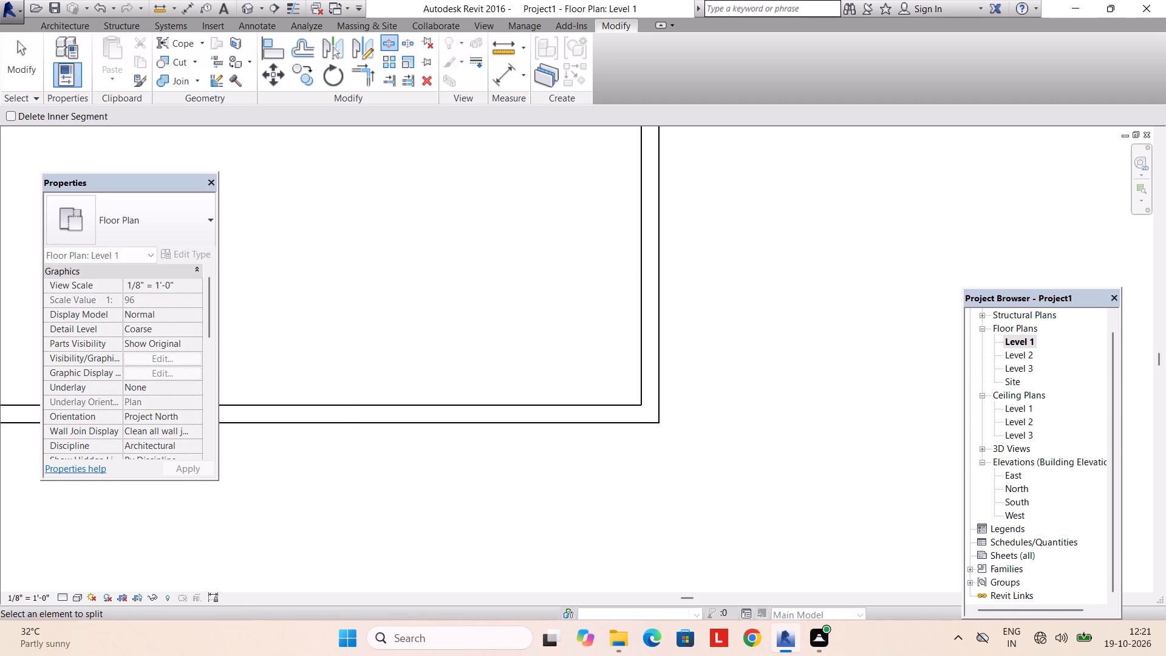
pyautogui.click(365, 406)
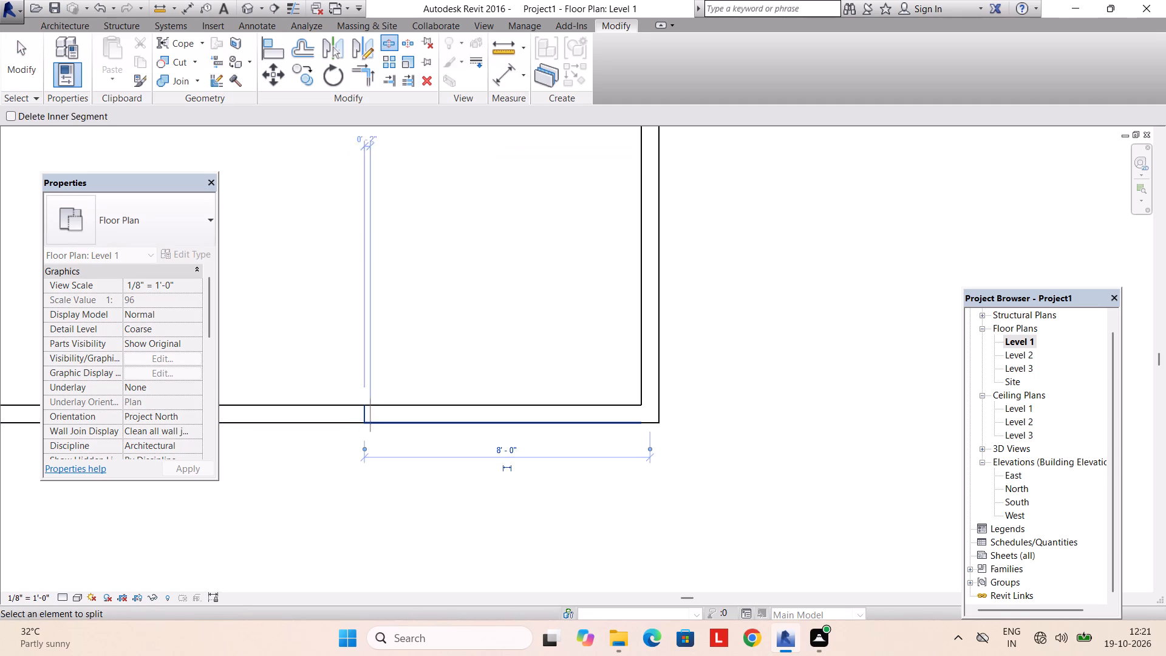
pyautogui.press('Escape')
pyautogui.press('Escape')
pyautogui.click(461, 431)
pyautogui.click(461, 423)
pyautogui.press('Delete')
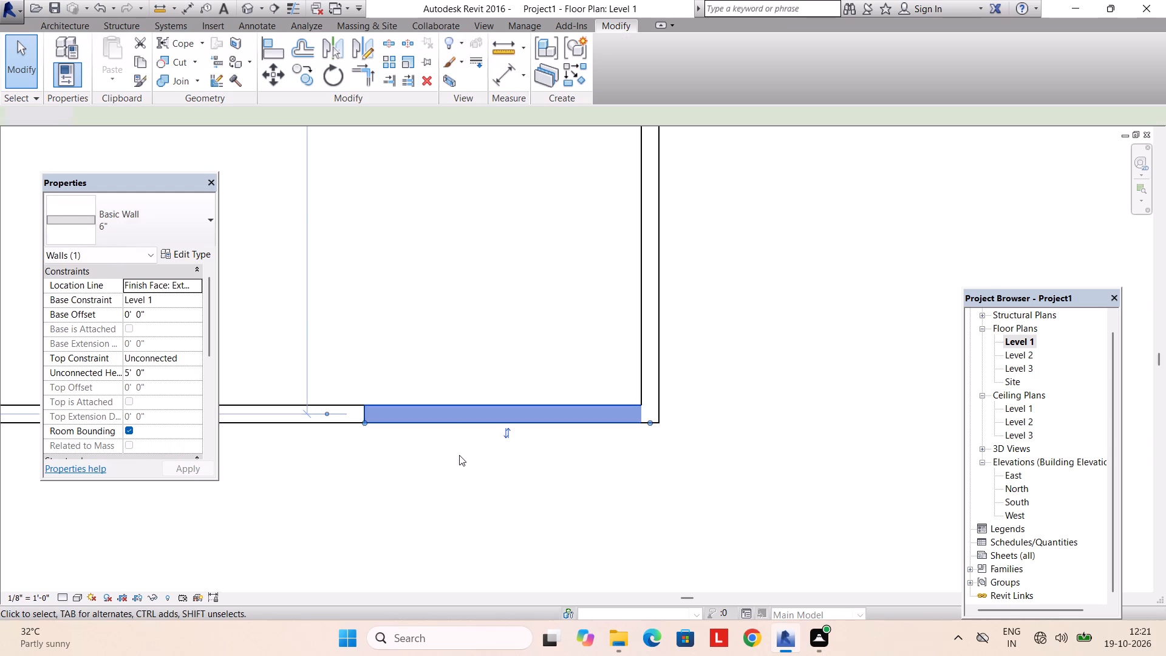
# Open the 3D view and examine the furnished ground floor and the boundary wall opening from several angles.
pyautogui.scroll(-6, 432, 307)
pyautogui.moveTo(434, 334); pyautogui.dragTo(448, 432, button='middle')
pyautogui.scroll(-1, 434, 339)
pyautogui.scroll(-2, 439, 414)
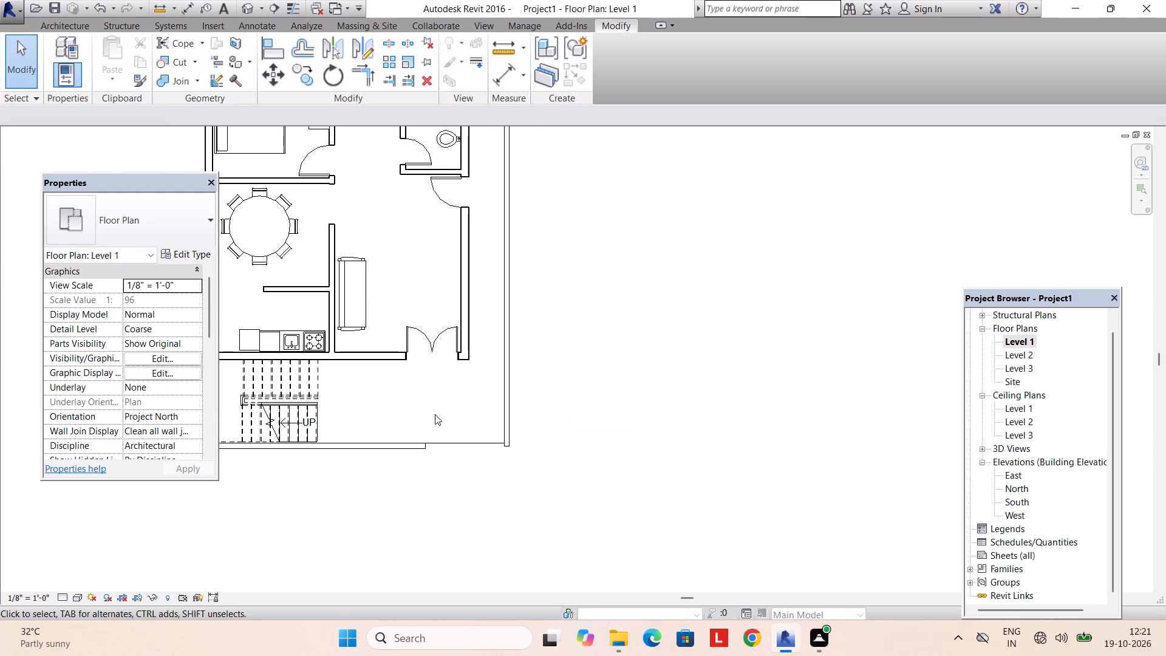
pyautogui.click(489, 27)
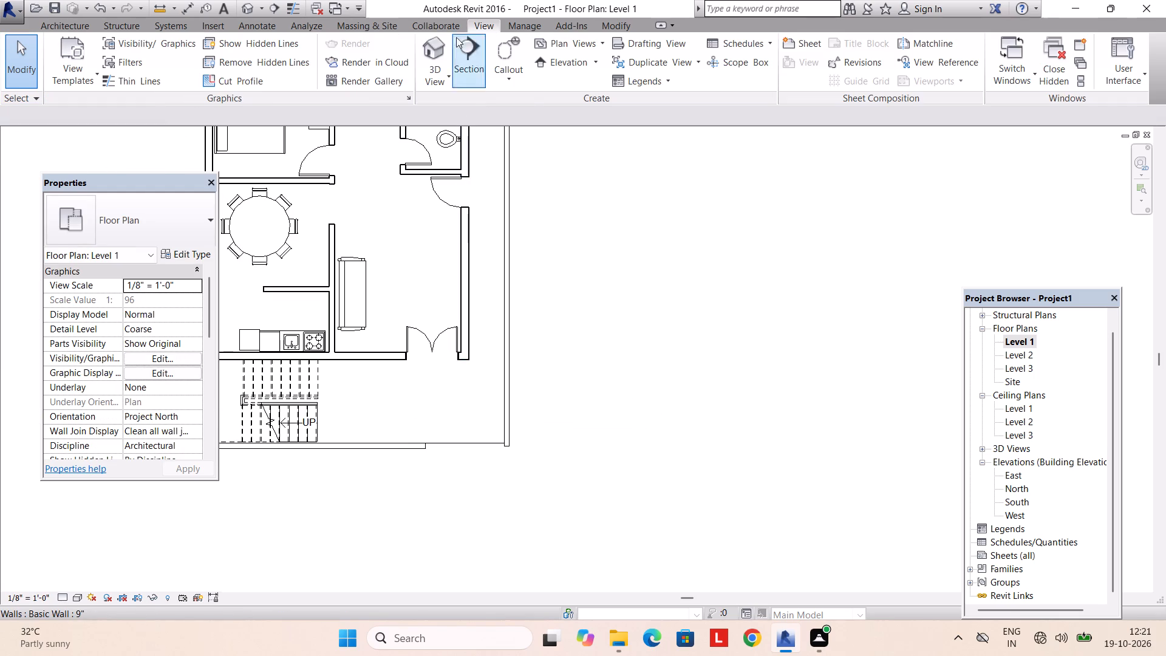
pyautogui.click(427, 47)
pyautogui.scroll(-3, 549, 380)
pyautogui.moveTo(551, 408); pyautogui.dragTo(477, 415, button='middle')
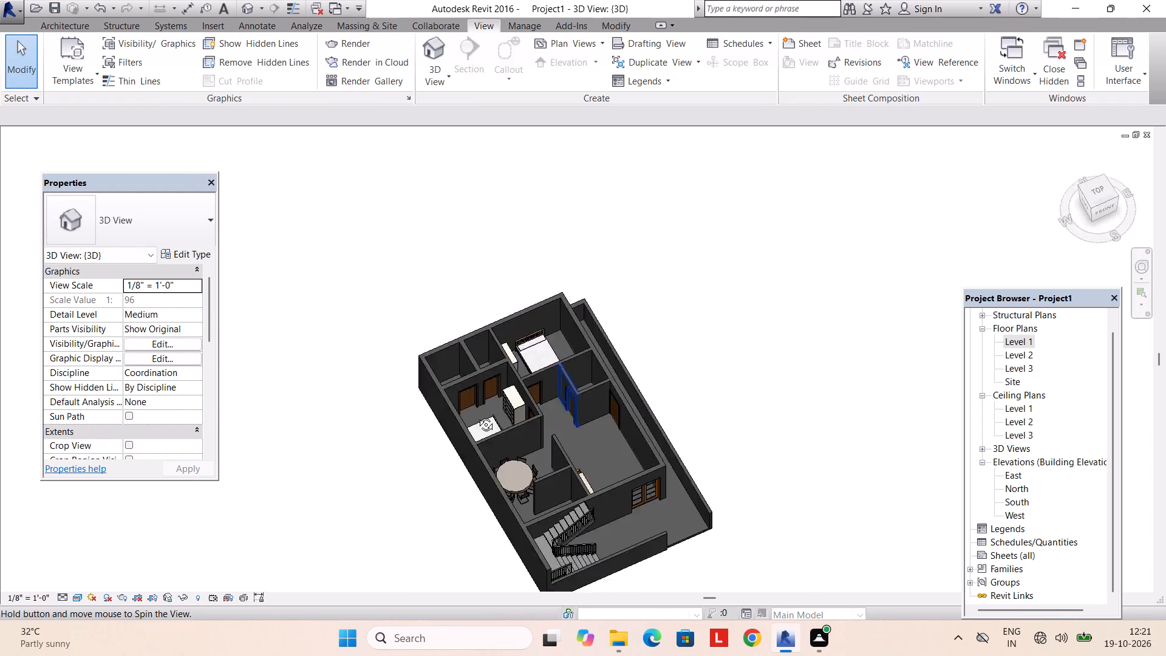
pyautogui.moveTo(477, 415); pyautogui.dragTo(413, 272, button='middle')
pyautogui.keyDown('shift'); pyautogui.moveTo(474, 366); pyautogui.dragTo(446, 273, button='middle'); pyautogui.keyUp('shift')
pyautogui.moveTo(492, 378); pyautogui.dragTo(554, 391, button='middle')
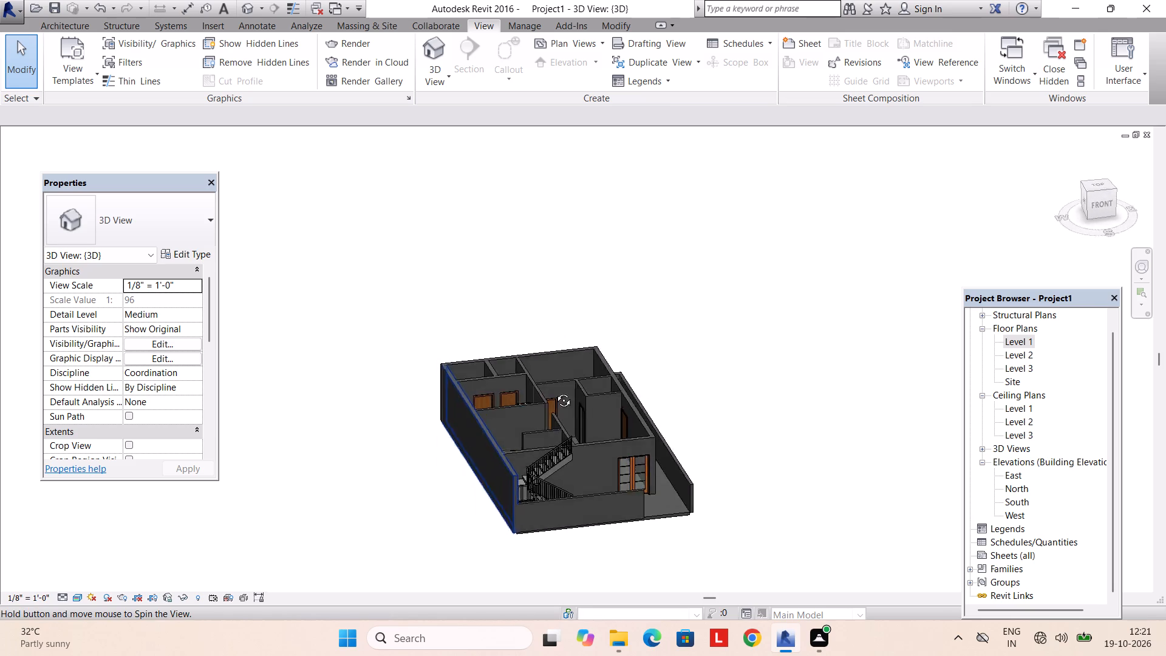
pyautogui.moveTo(554, 391); pyautogui.dragTo(494, 339, button='middle')
# In the Level 1 floor plan, select the entire house with its boundary walls, stairs and furniture and copy it to the clipboard.
pyautogui.click(1029, 330)
pyautogui.doubleClick(1022, 337)
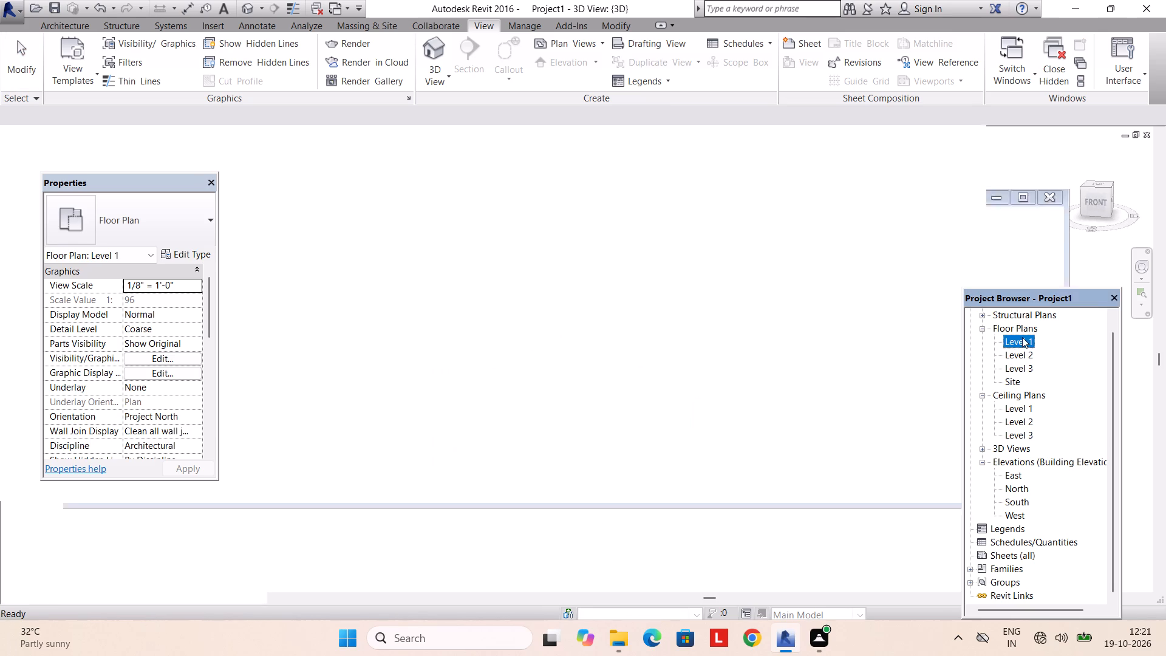
pyautogui.scroll(-5, 785, 375)
pyautogui.moveTo(748, 377); pyautogui.dragTo(757, 407, button='middle')
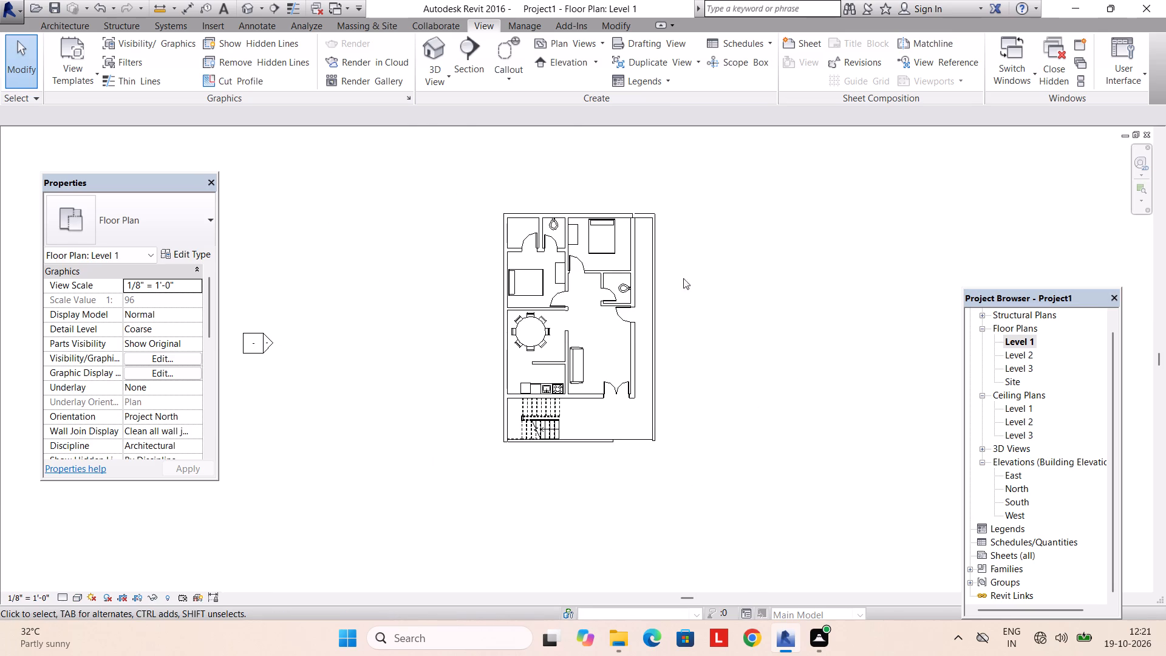
pyautogui.moveTo(494, 169); pyautogui.dragTo(717, 485)
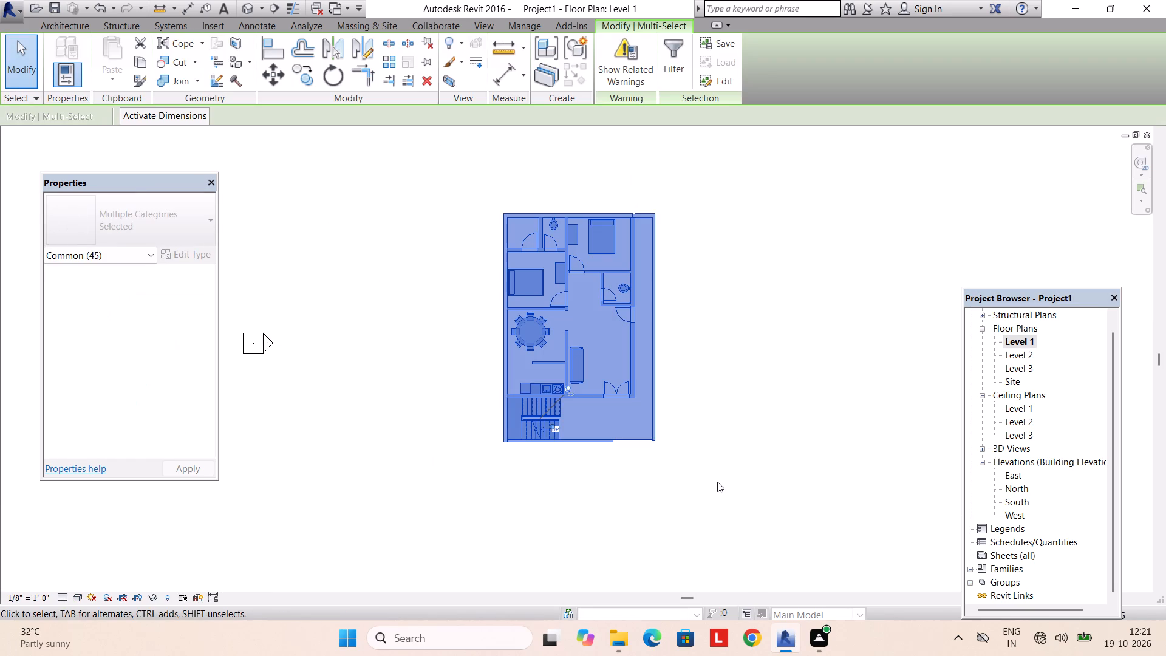
pyautogui.hotkey('ctrl', 'c')
# Paste the copied house into the Level 2 floor plan, aligning its south-west outer wall corner with the Level 1 underlay.
pyautogui.doubleClick(1023, 349)
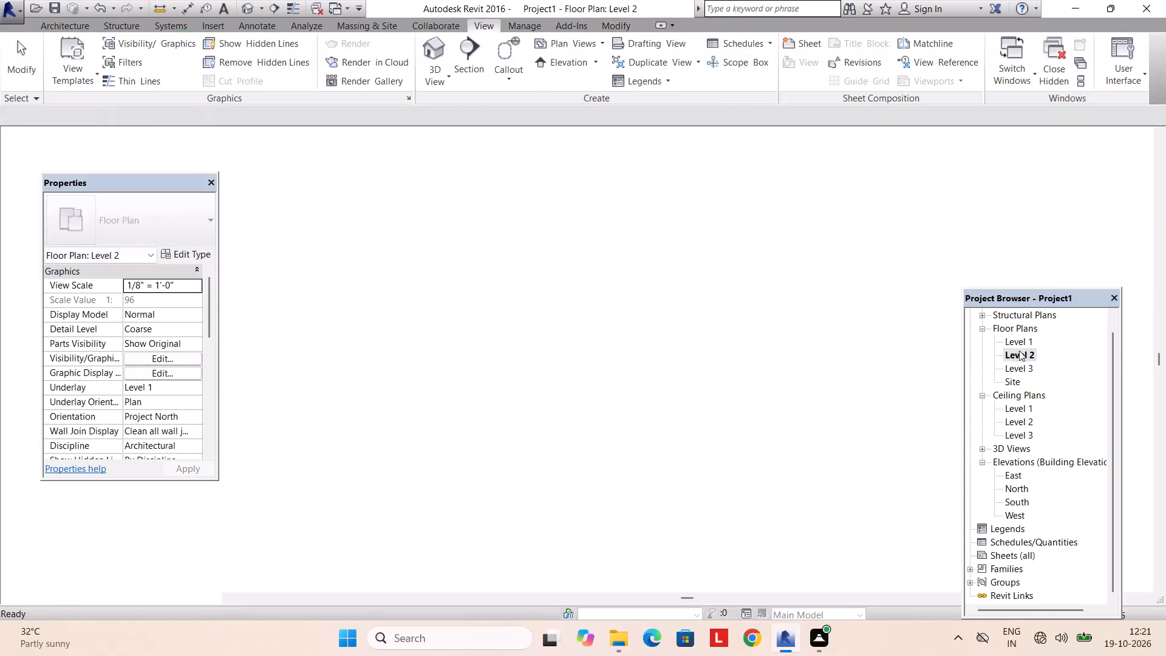
pyautogui.press('Escape')
pyautogui.scroll(-9, 689, 413)
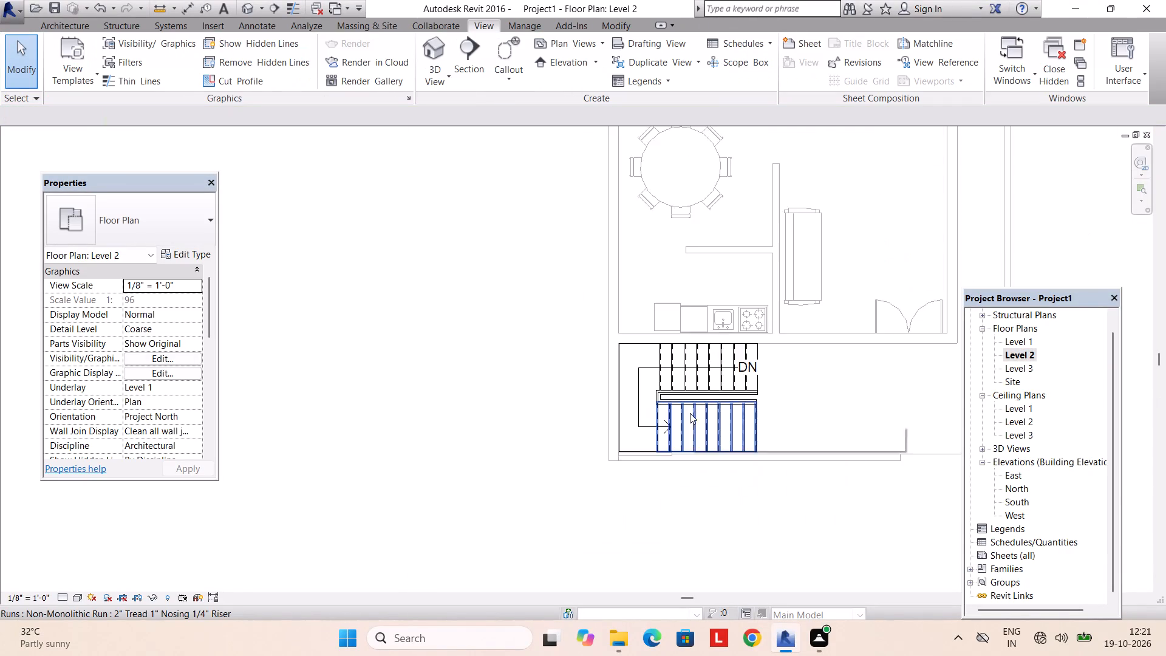
pyautogui.scroll(-4, 690, 413)
pyautogui.moveTo(768, 397); pyautogui.dragTo(711, 446, button='middle')
pyautogui.hotkey('ctrl', 'v')
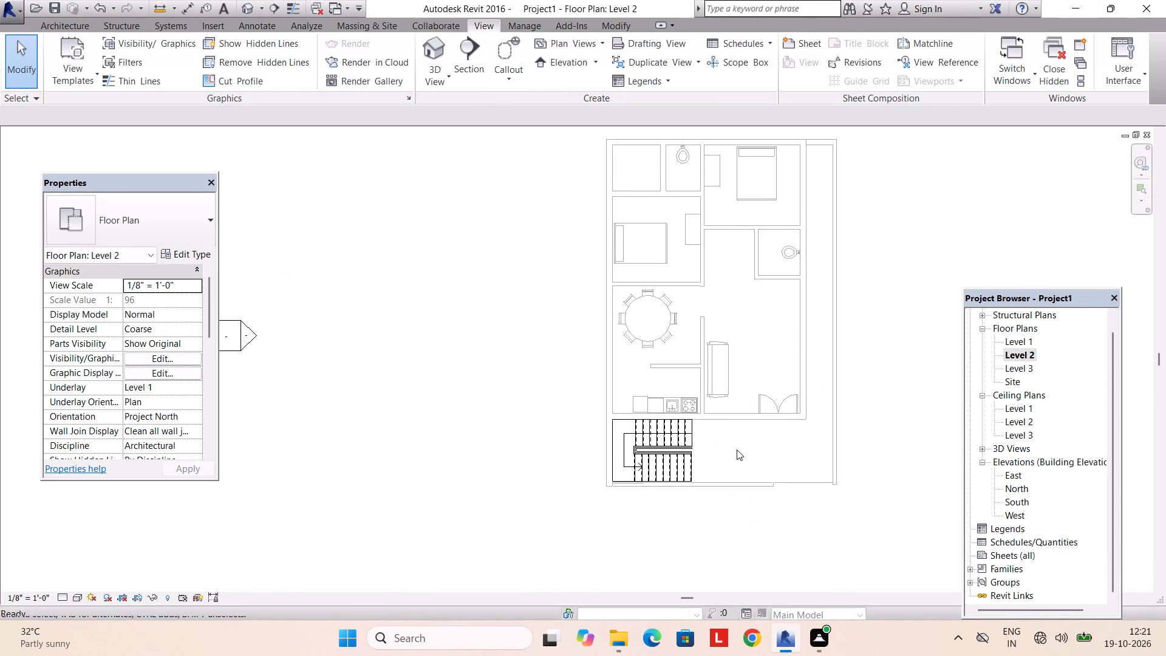
pyautogui.scroll(13, 605, 490)
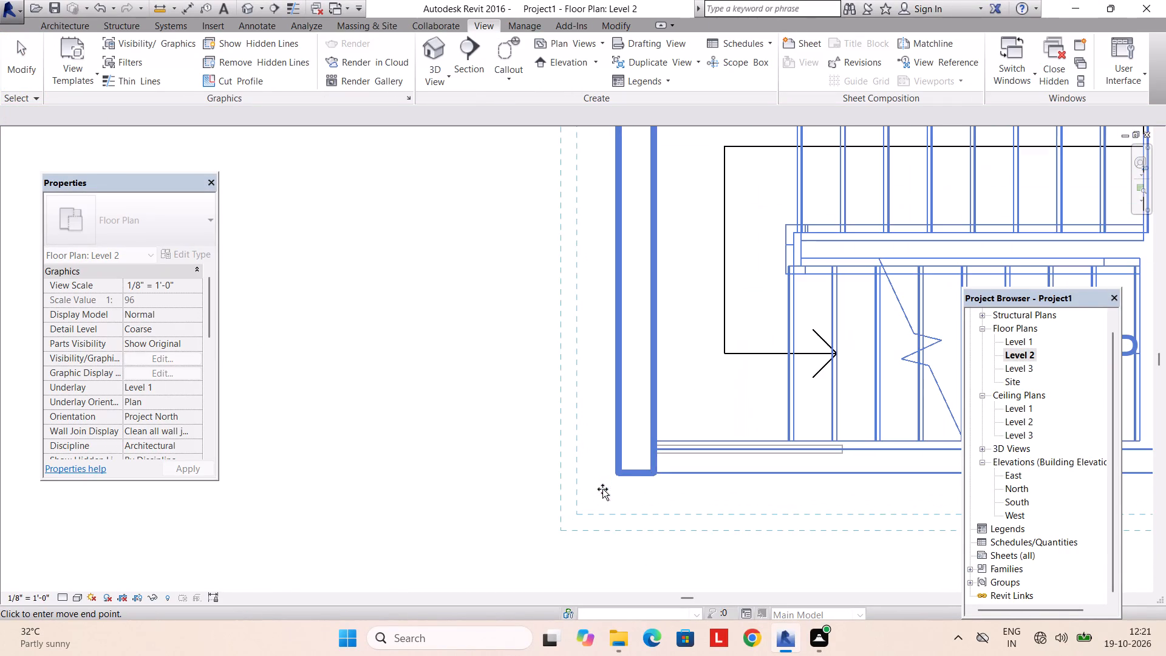
pyautogui.scroll(7, 610, 481)
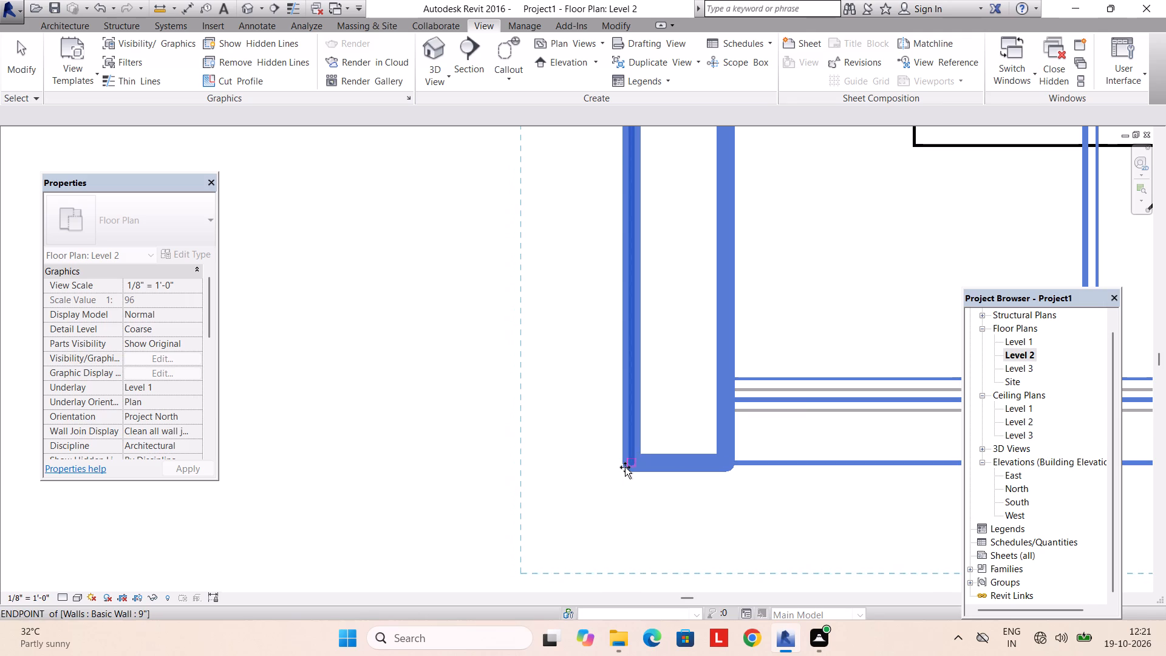
pyautogui.click(625, 467)
pyautogui.scroll(-4, 642, 479)
pyautogui.press('Escape')
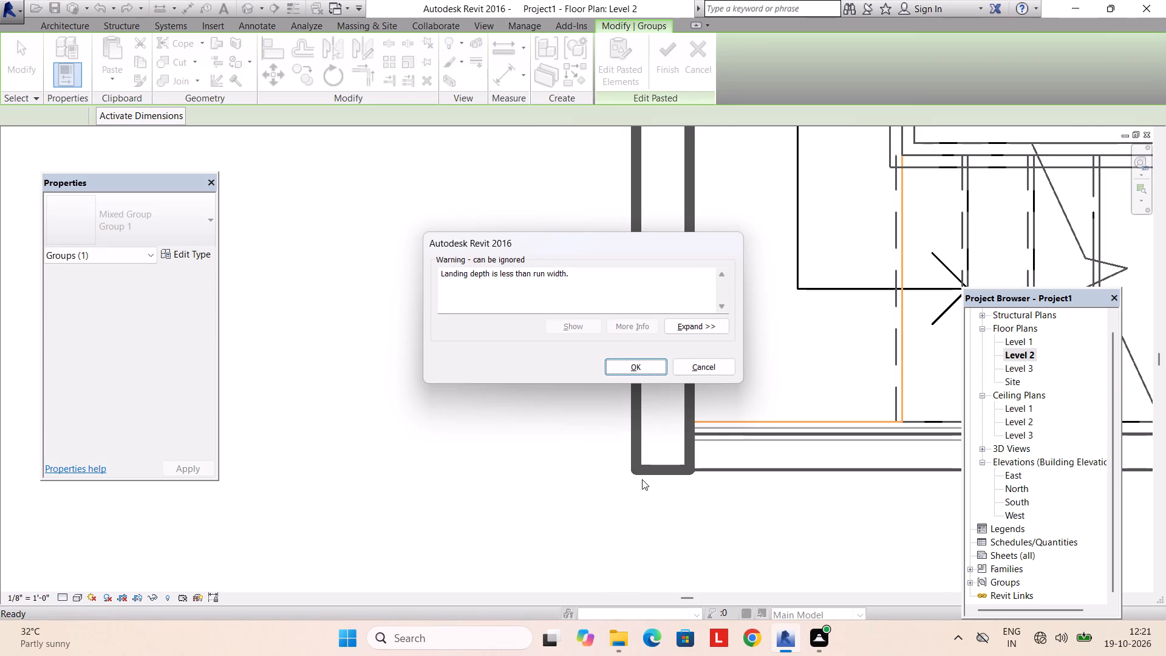
pyautogui.press('Escape')
pyautogui.press('Escape')
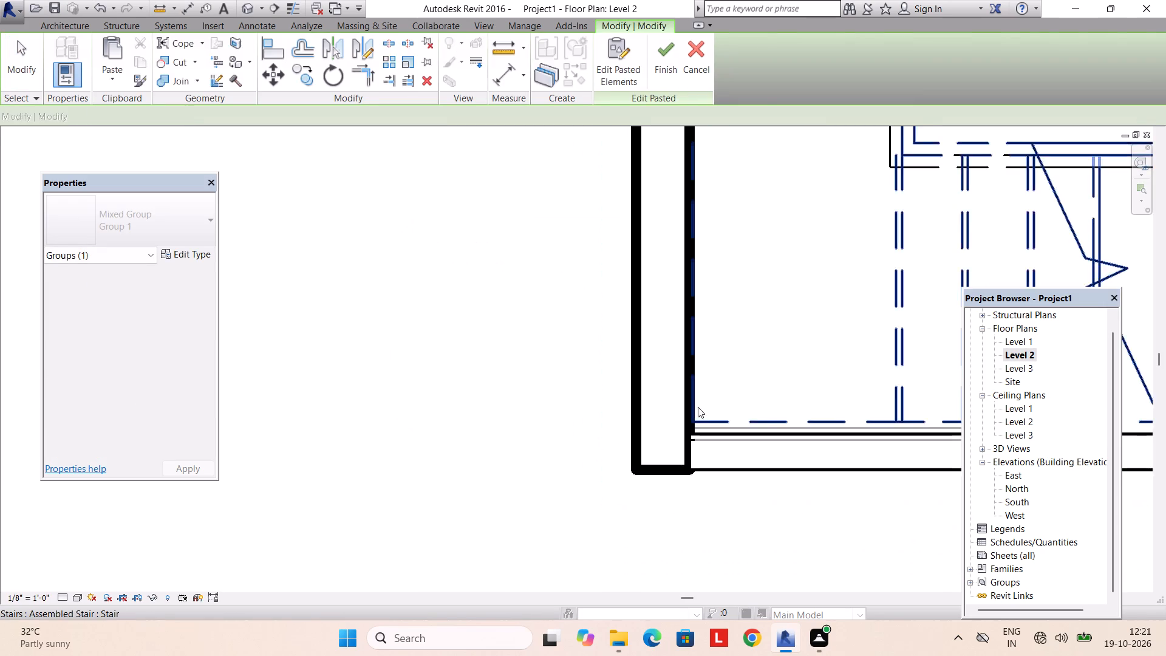
# Open the 3D view and examine the two stacked storeys, including stairs, doors and boundary walls, from several sides.
pyautogui.scroll(-8, 698, 407)
pyautogui.moveTo(714, 437); pyautogui.dragTo(577, 460, button='middle')
pyautogui.scroll(-5, 577, 460)
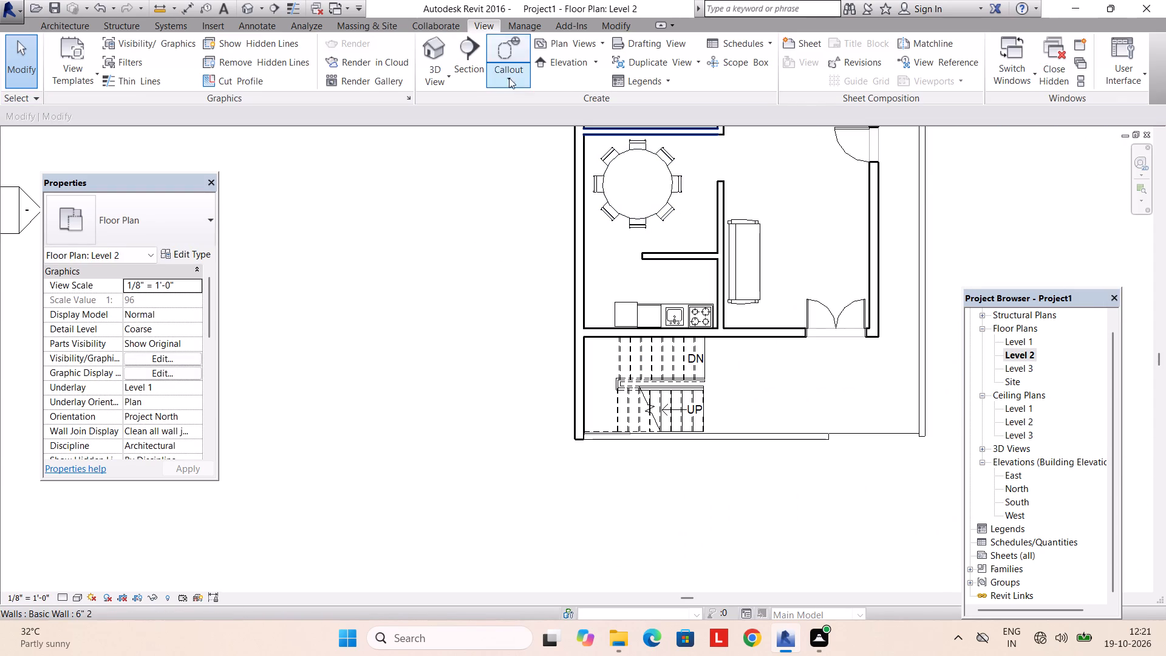
pyautogui.click(434, 79)
pyautogui.click(440, 91)
pyautogui.scroll(-2, 556, 323)
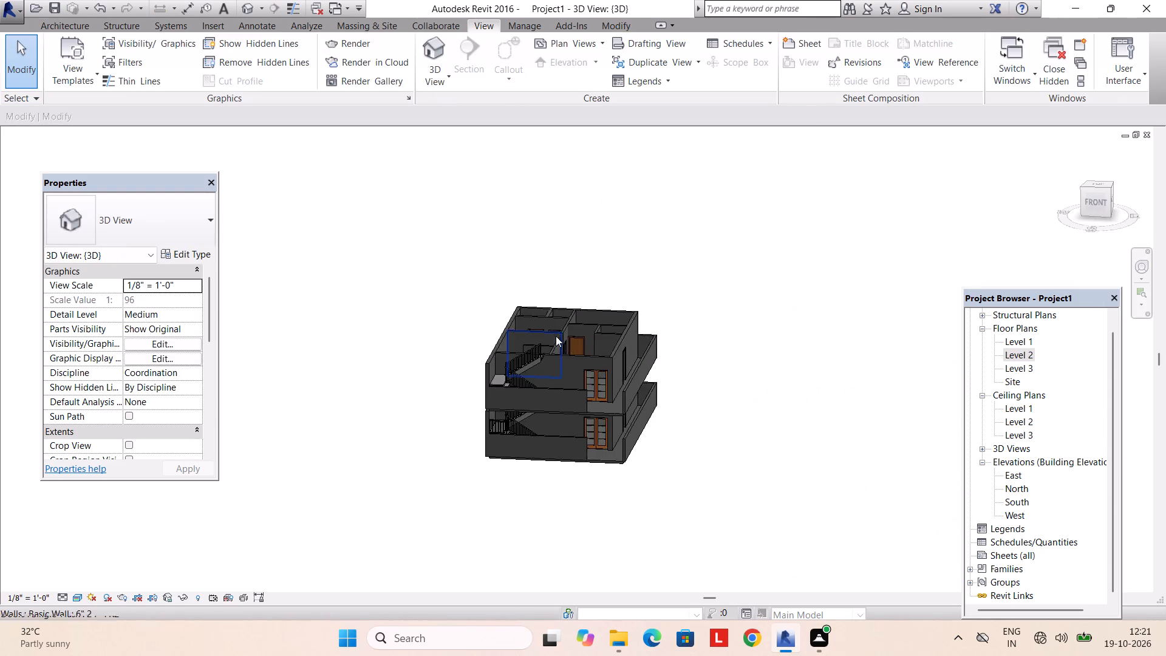
pyautogui.moveTo(556, 341); pyautogui.dragTo(567, 311, button='middle')
pyautogui.scroll(5, 585, 389)
pyautogui.keyDown('shift'); pyautogui.moveTo(582, 412); pyautogui.dragTo(556, 510, button='middle'); pyautogui.keyUp('shift')
pyautogui.keyDown('shift'); pyautogui.moveTo(563, 454); pyautogui.dragTo(553, 488, button='middle'); pyautogui.keyUp('shift')
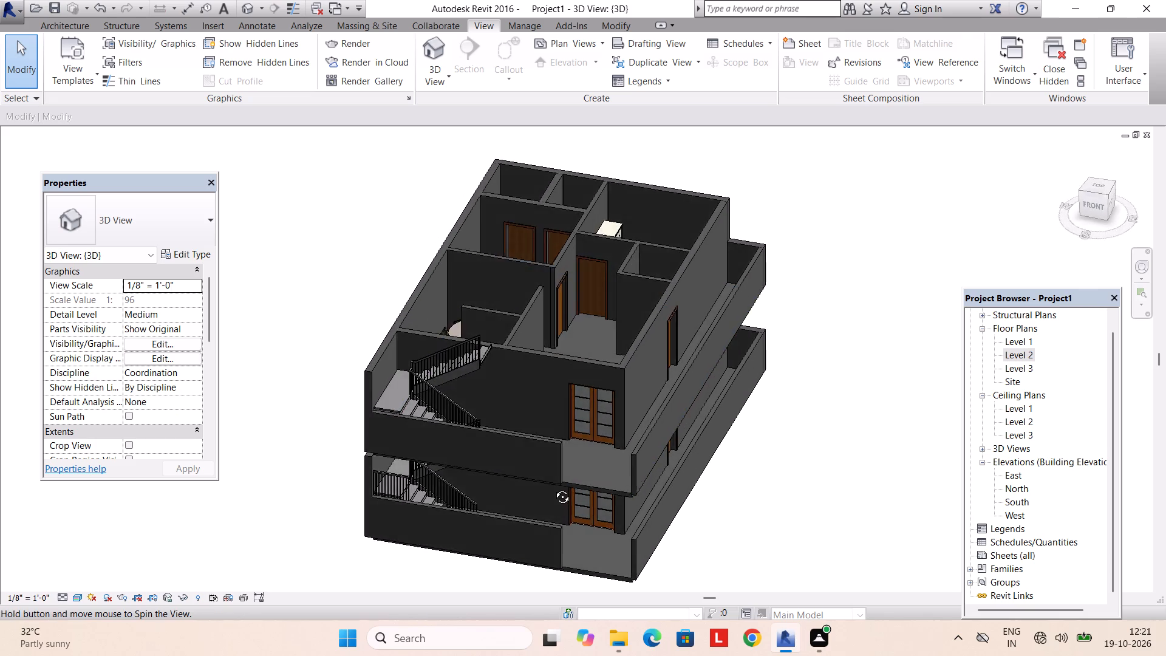
pyautogui.keyDown('shift'); pyautogui.moveTo(553, 488); pyautogui.dragTo(613, 352, button='middle'); pyautogui.keyUp('shift')
pyautogui.keyDown('shift'); pyautogui.moveTo(640, 405); pyautogui.dragTo(672, 354, button='middle'); pyautogui.keyUp('shift')
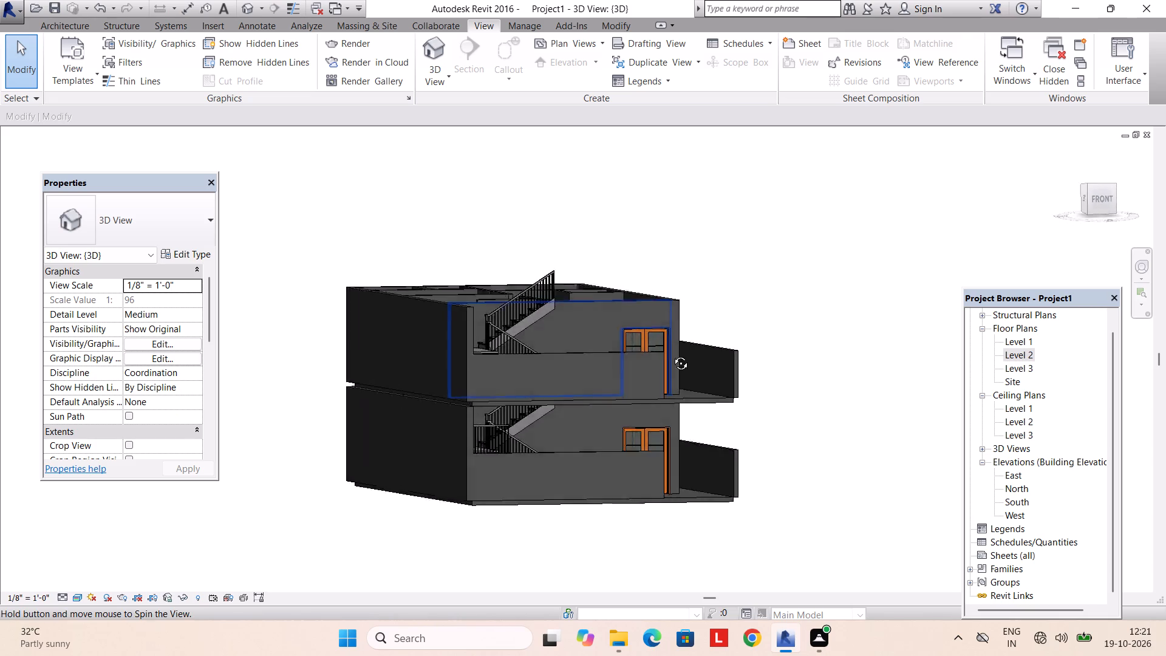
pyautogui.keyDown('shift'); pyautogui.moveTo(672, 354); pyautogui.dragTo(520, 428, button='middle'); pyautogui.keyUp('shift')
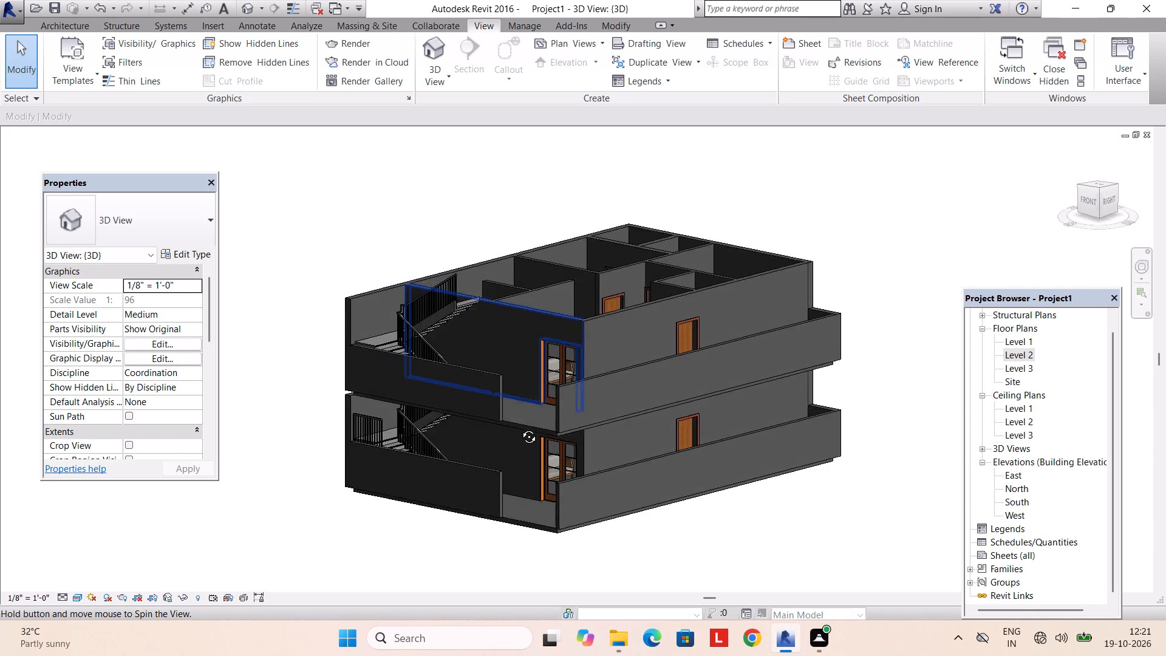
pyautogui.keyDown('shift'); pyautogui.moveTo(520, 428); pyautogui.dragTo(661, 523, button='middle'); pyautogui.keyUp('shift')
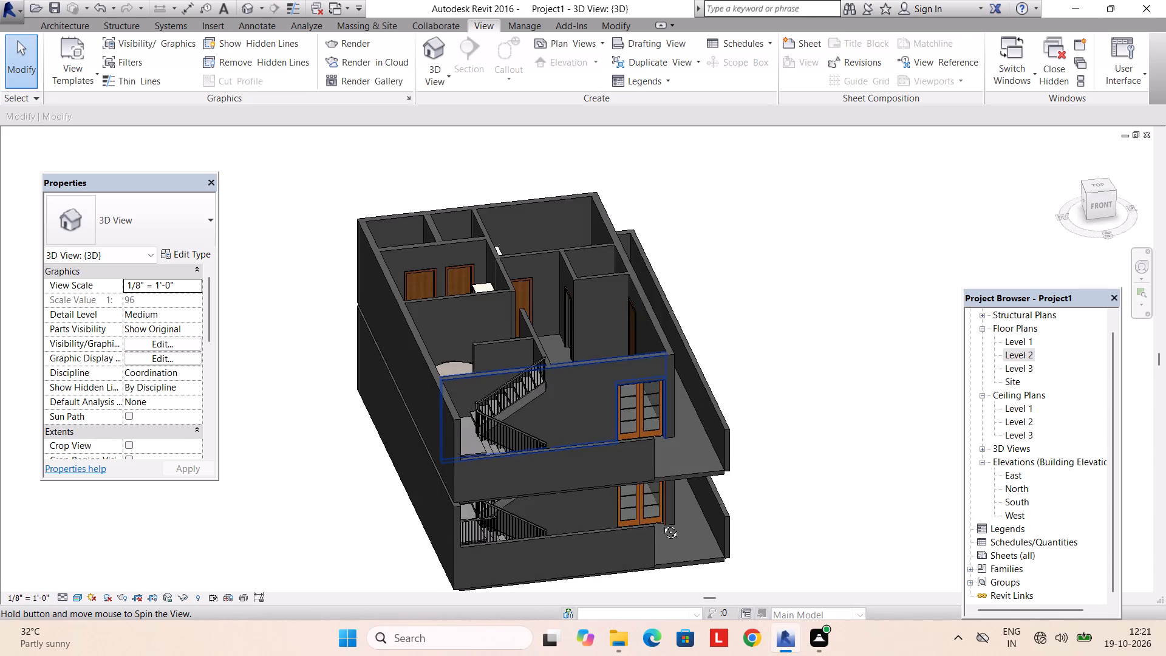
pyautogui.keyDown('shift'); pyautogui.moveTo(661, 523); pyautogui.dragTo(564, 582, button='middle'); pyautogui.keyUp('shift')
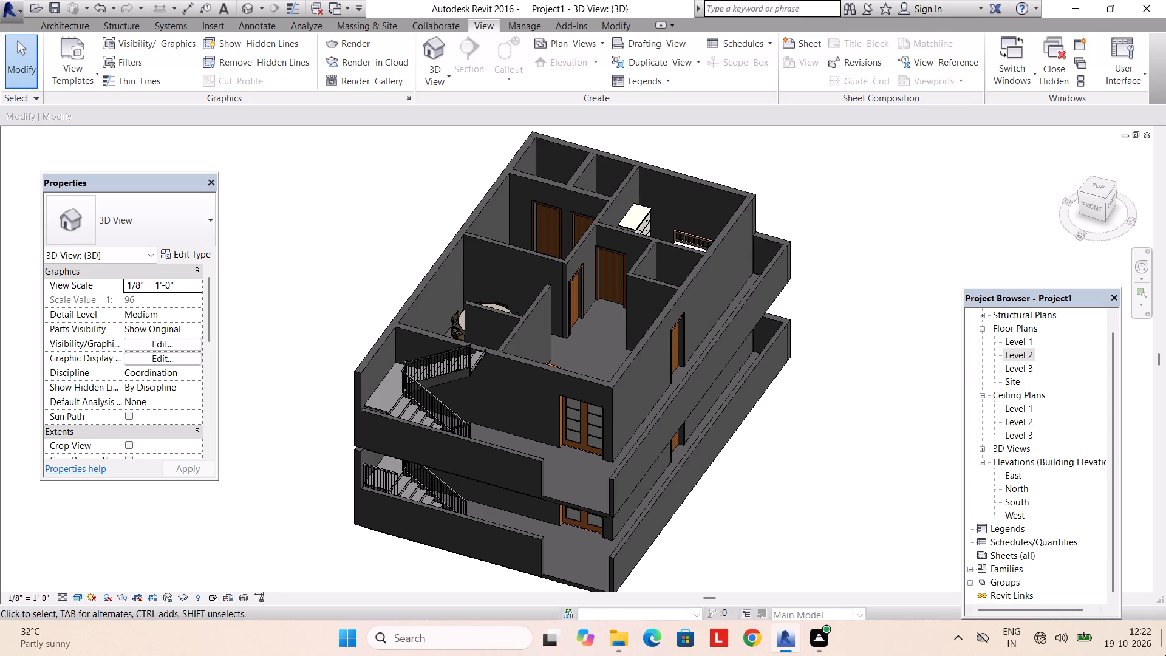
pyautogui.press('Escape')
pyautogui.press('Escape')
pyautogui.press('Escape')
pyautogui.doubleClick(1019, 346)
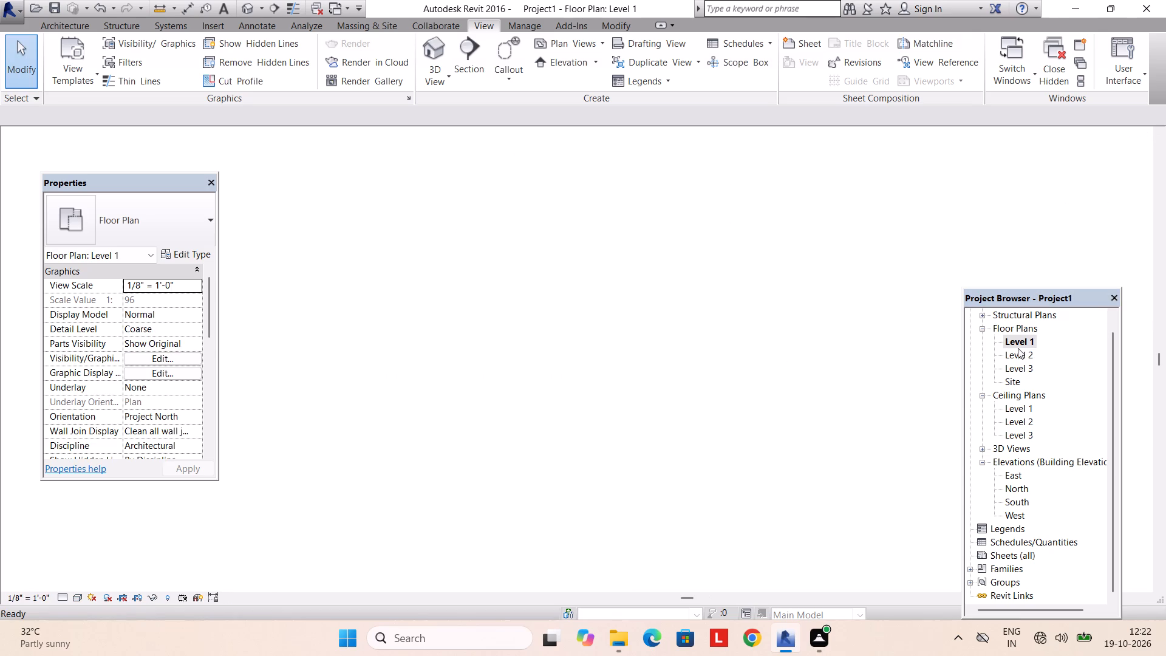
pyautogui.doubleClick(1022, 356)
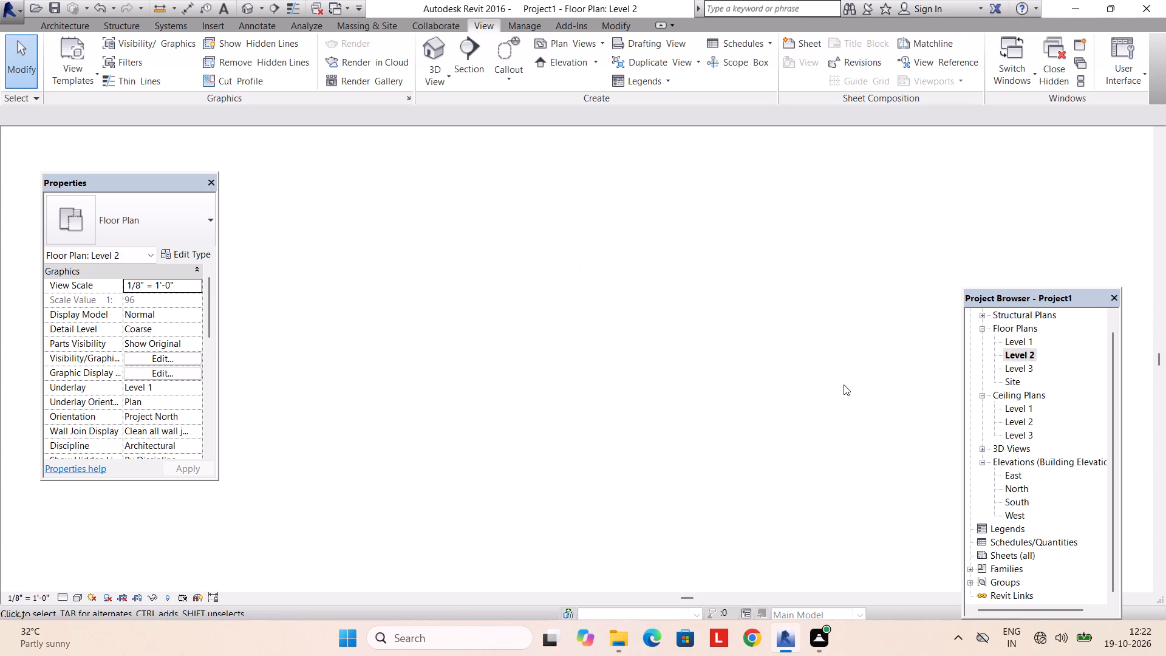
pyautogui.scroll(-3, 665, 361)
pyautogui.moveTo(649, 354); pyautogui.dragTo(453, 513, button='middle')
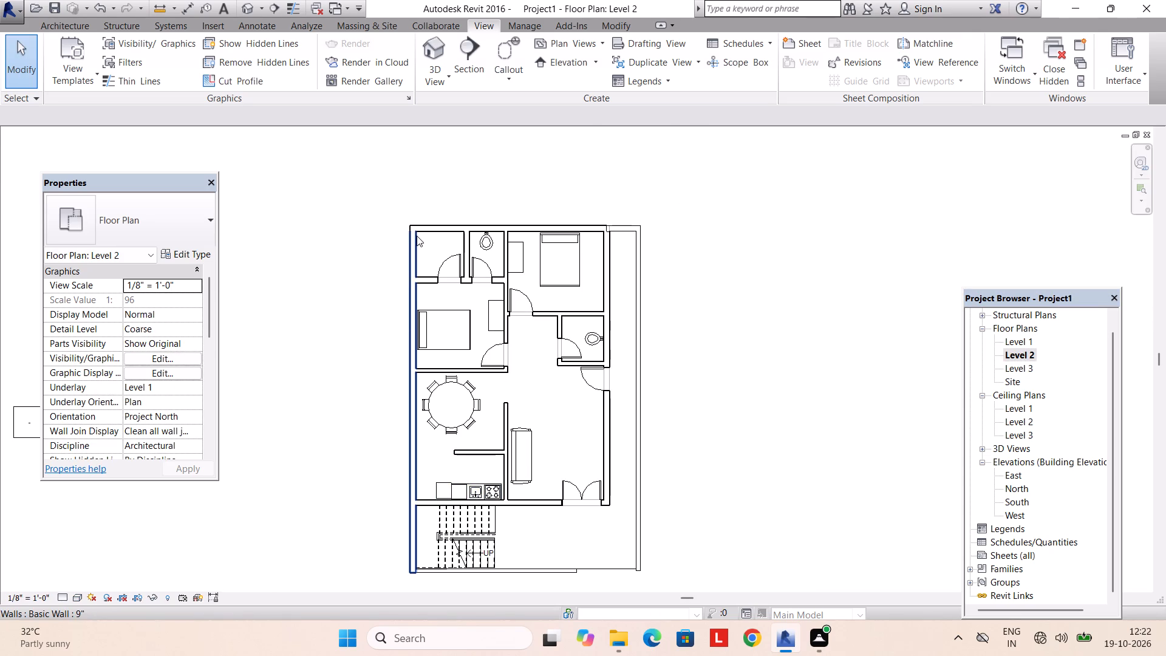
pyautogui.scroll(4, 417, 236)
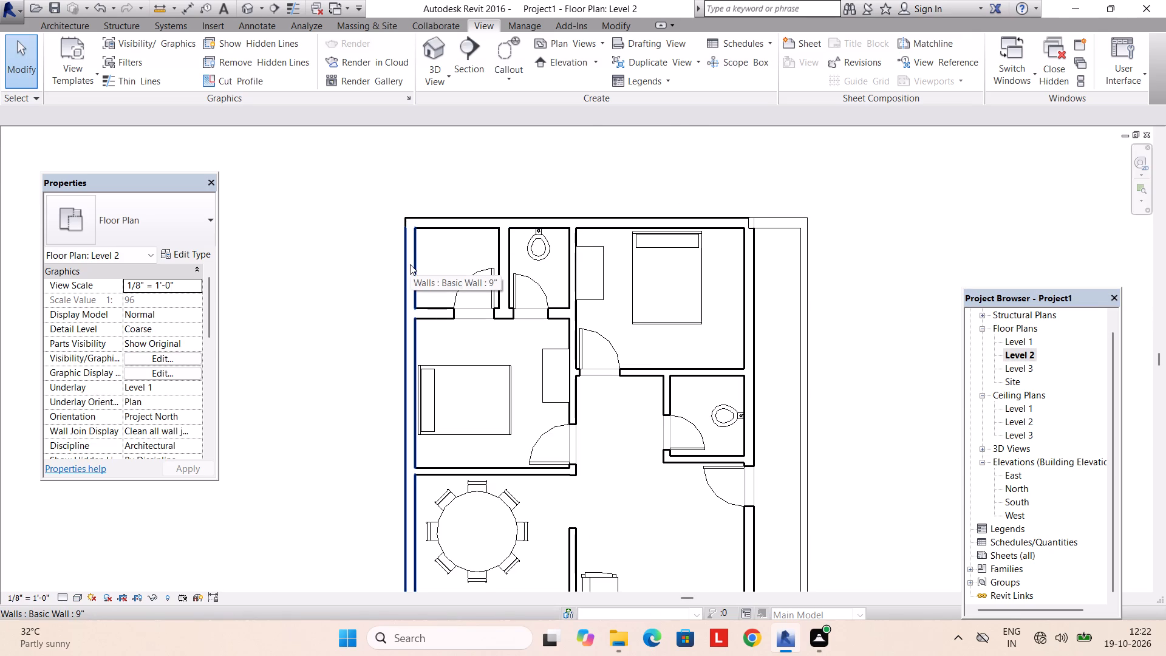
# In the Level 1 plan, split the west 9" exterior wall level with the north face of the north-west room's door wall.
pyautogui.doubleClick(627, 19)
pyautogui.doubleClick(1029, 338)
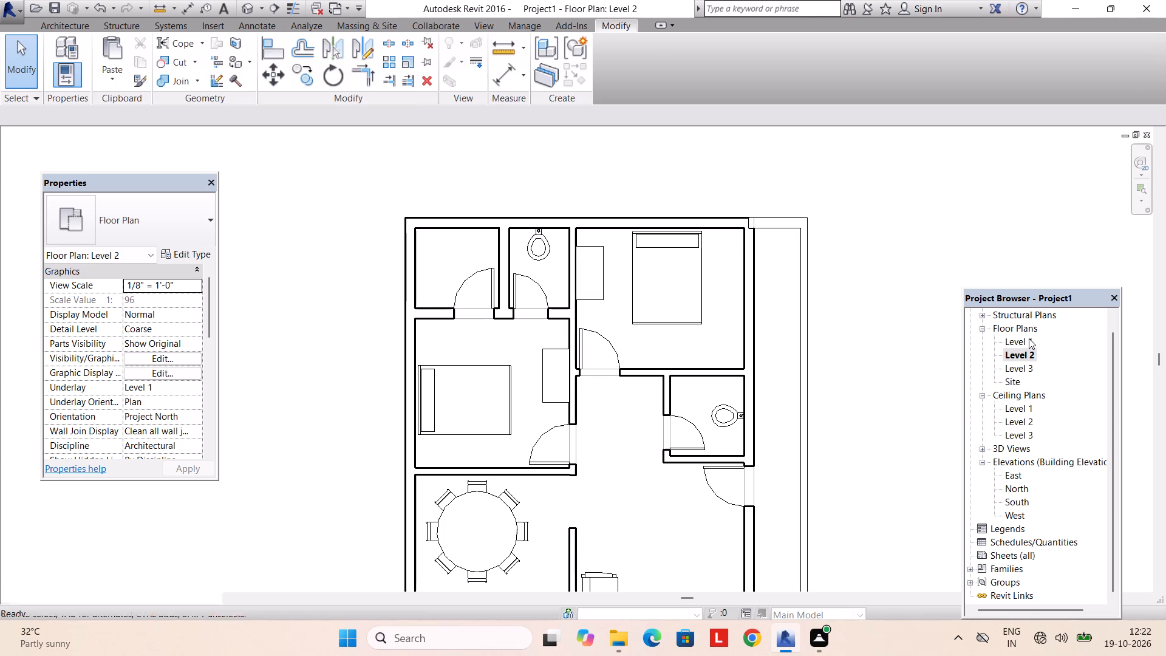
pyautogui.click(389, 46)
pyautogui.scroll(3, 476, 185)
pyautogui.click(711, 180)
pyautogui.scroll(12, 542, 212)
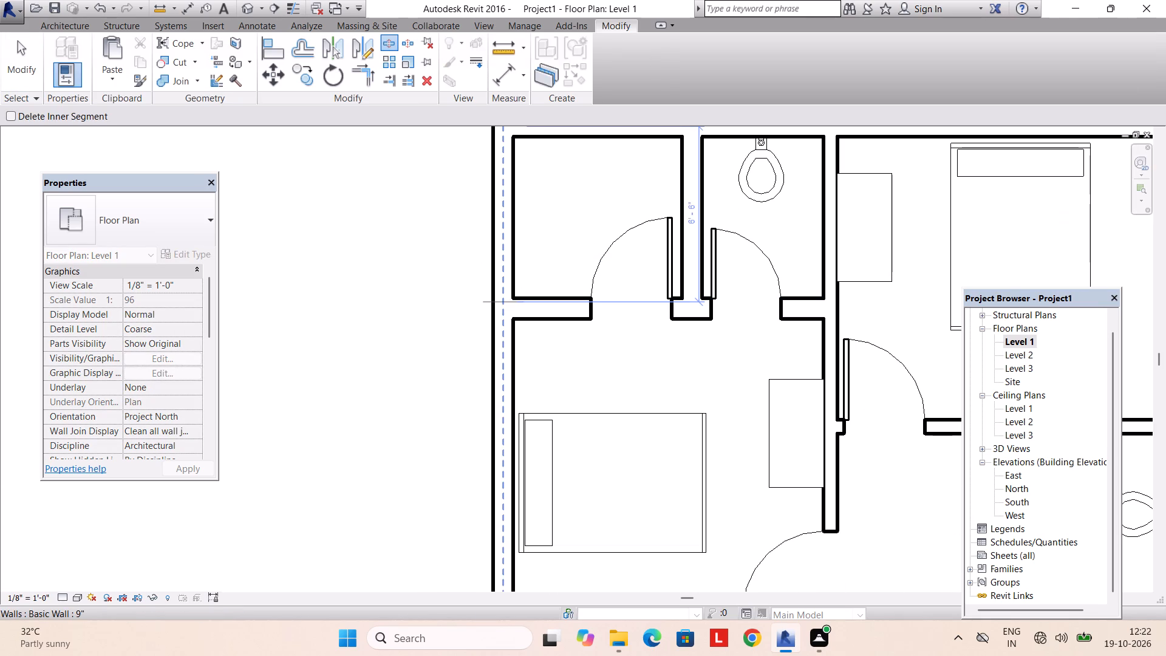
pyautogui.scroll(3, 500, 296)
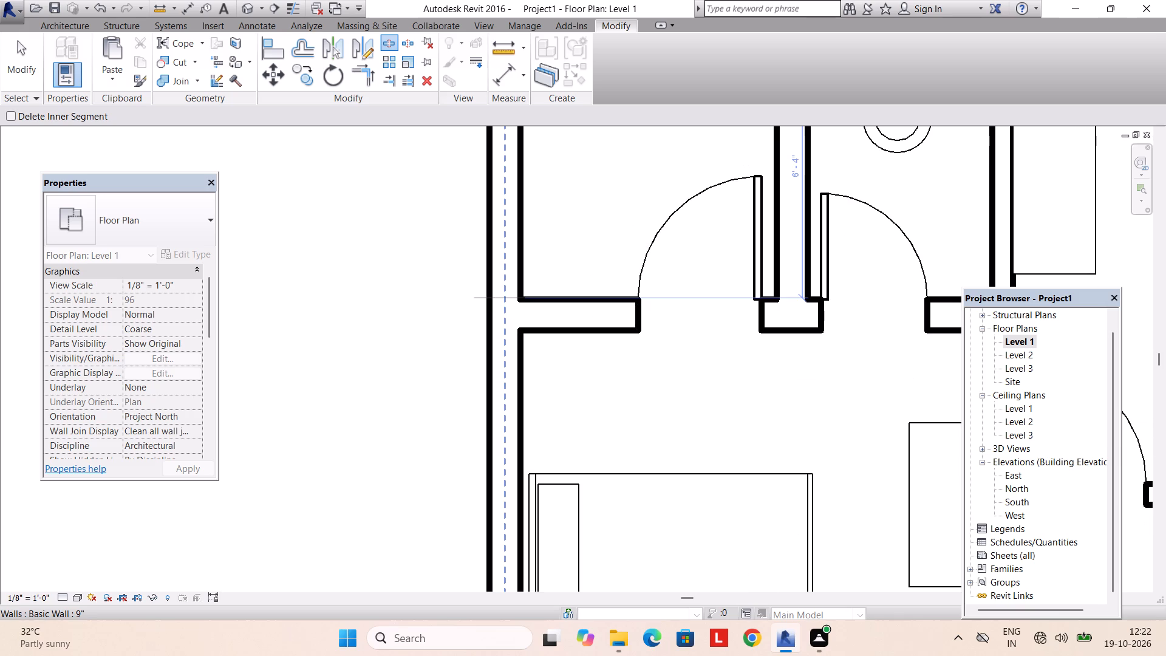
pyautogui.click(503, 296)
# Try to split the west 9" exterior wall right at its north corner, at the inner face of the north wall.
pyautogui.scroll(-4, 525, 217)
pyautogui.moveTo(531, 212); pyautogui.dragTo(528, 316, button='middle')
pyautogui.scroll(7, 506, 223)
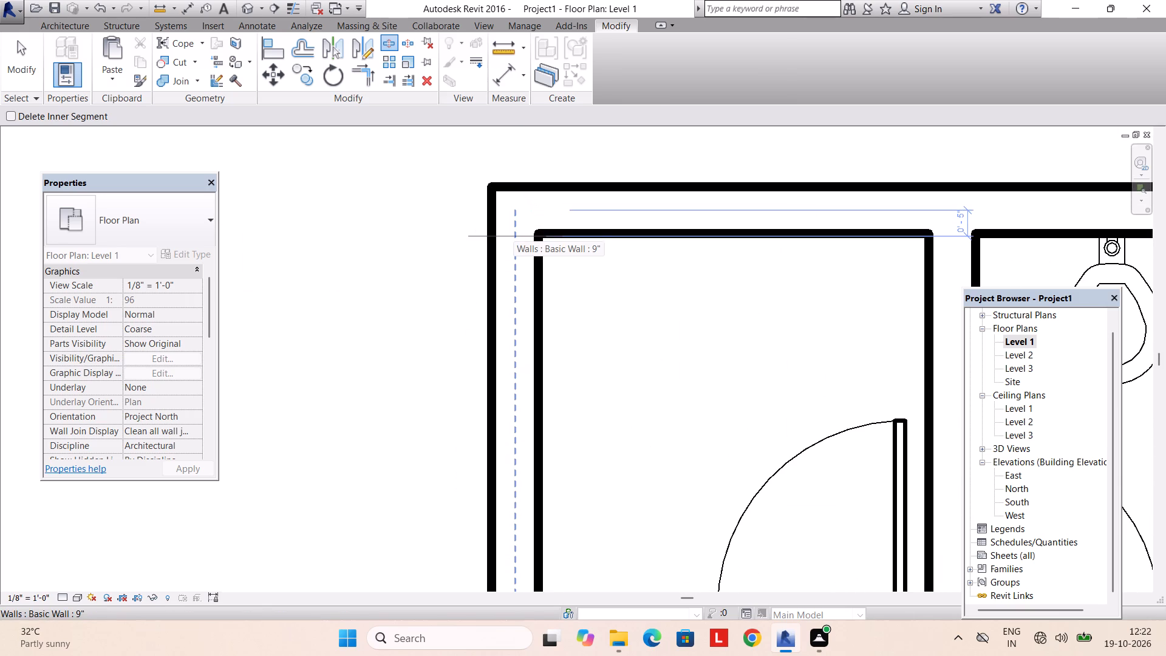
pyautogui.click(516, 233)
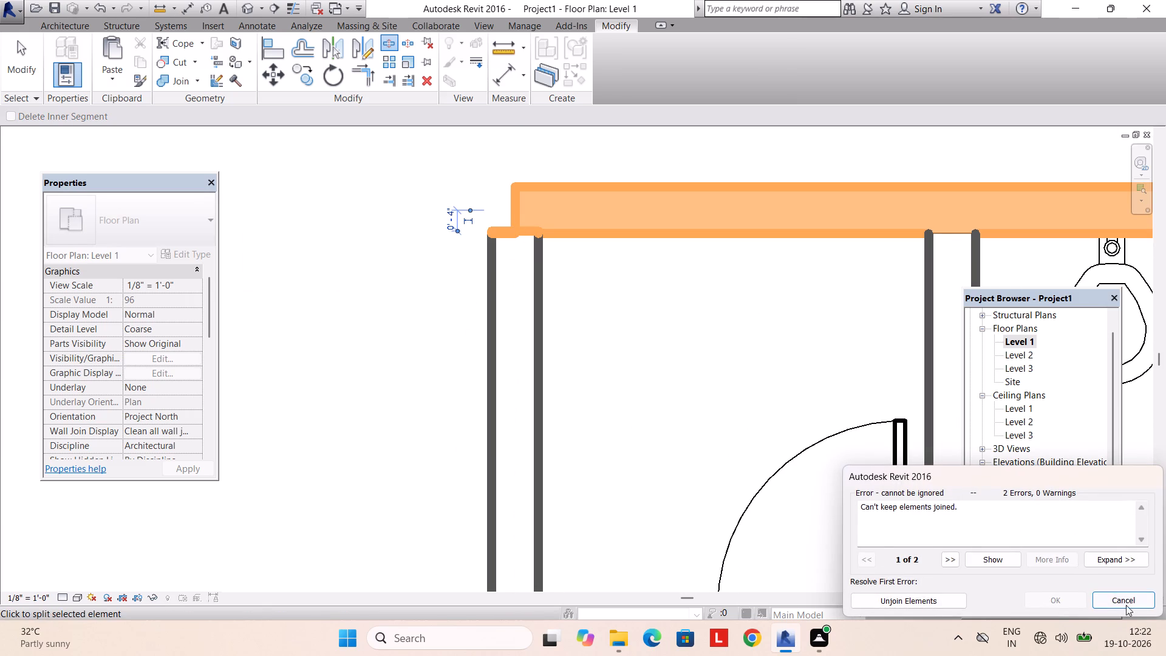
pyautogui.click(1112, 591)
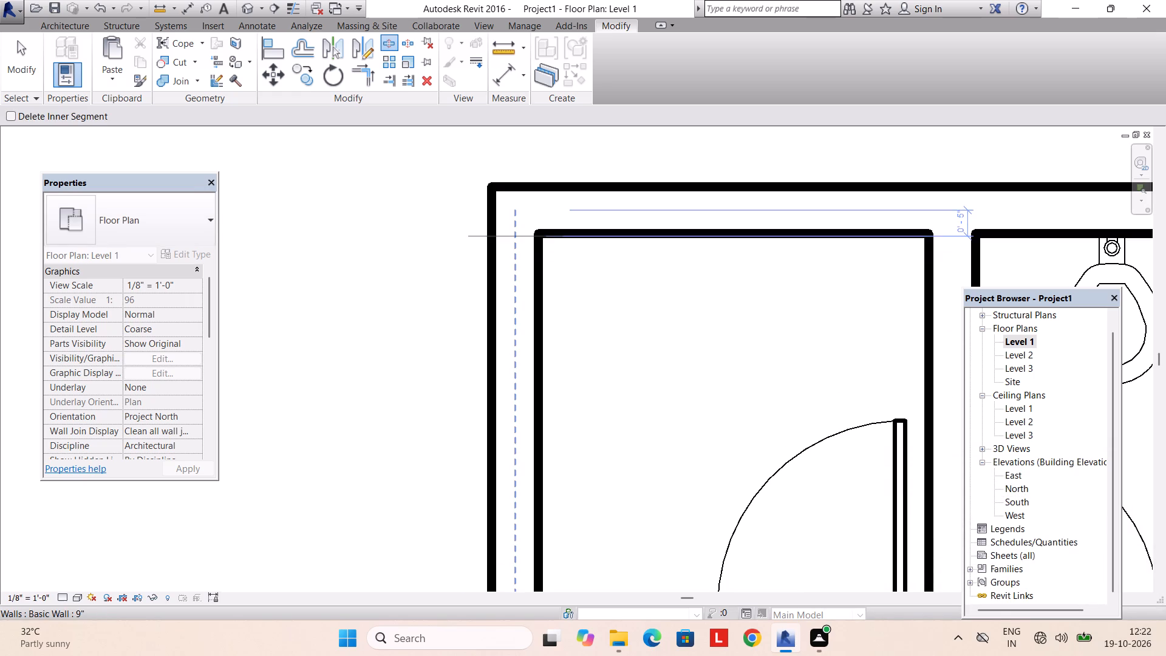
# Split the west 9" exterior wall near its north corner, level with the inner face of the north wall.
pyautogui.click(515, 234)
pyautogui.press('Escape')
pyautogui.press('Escape')
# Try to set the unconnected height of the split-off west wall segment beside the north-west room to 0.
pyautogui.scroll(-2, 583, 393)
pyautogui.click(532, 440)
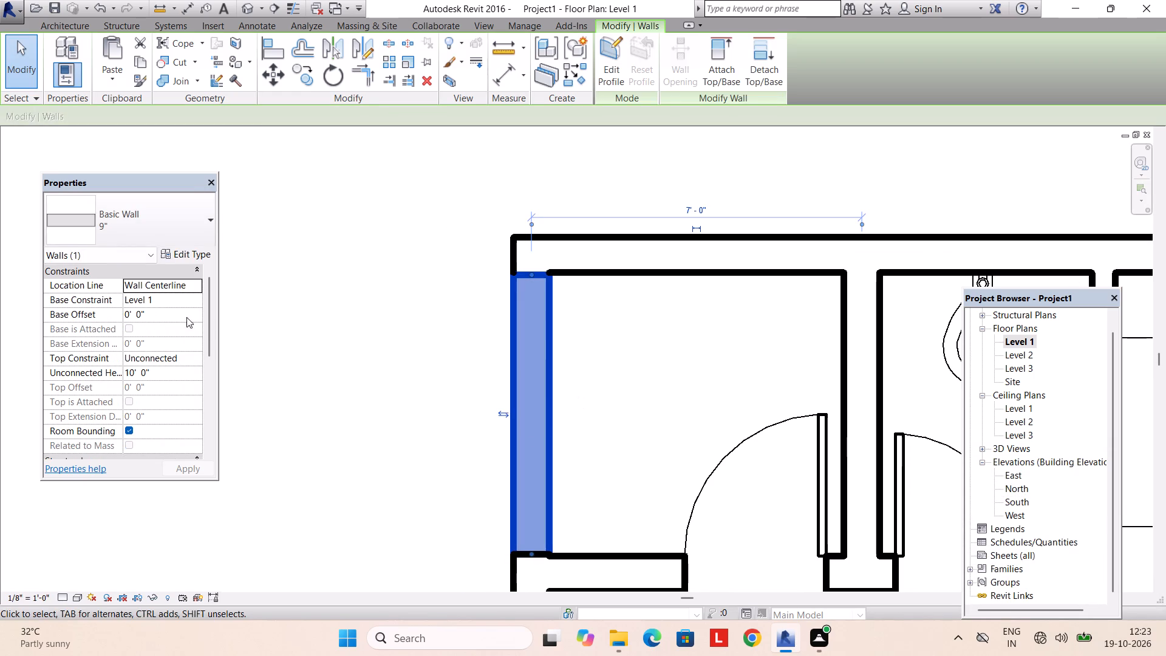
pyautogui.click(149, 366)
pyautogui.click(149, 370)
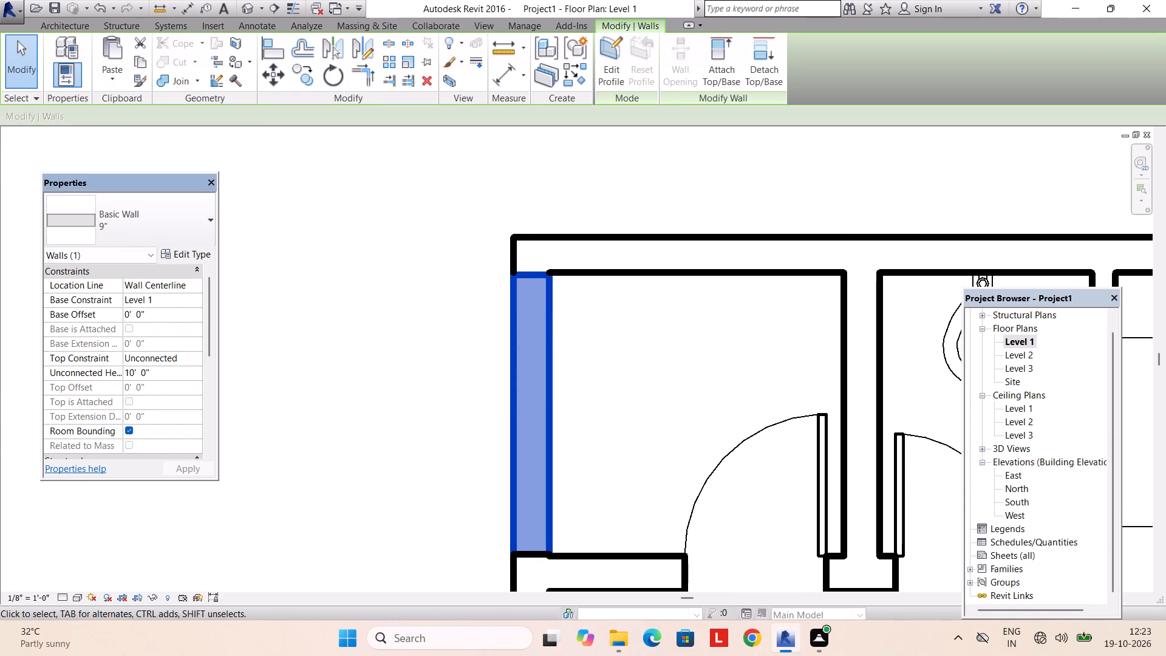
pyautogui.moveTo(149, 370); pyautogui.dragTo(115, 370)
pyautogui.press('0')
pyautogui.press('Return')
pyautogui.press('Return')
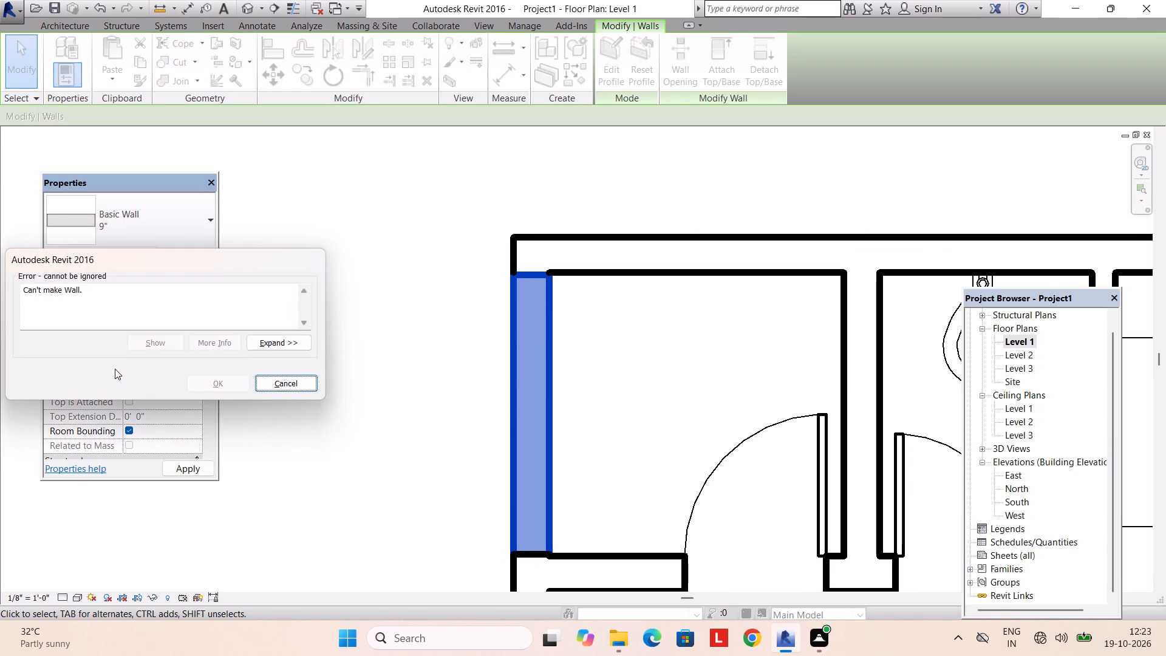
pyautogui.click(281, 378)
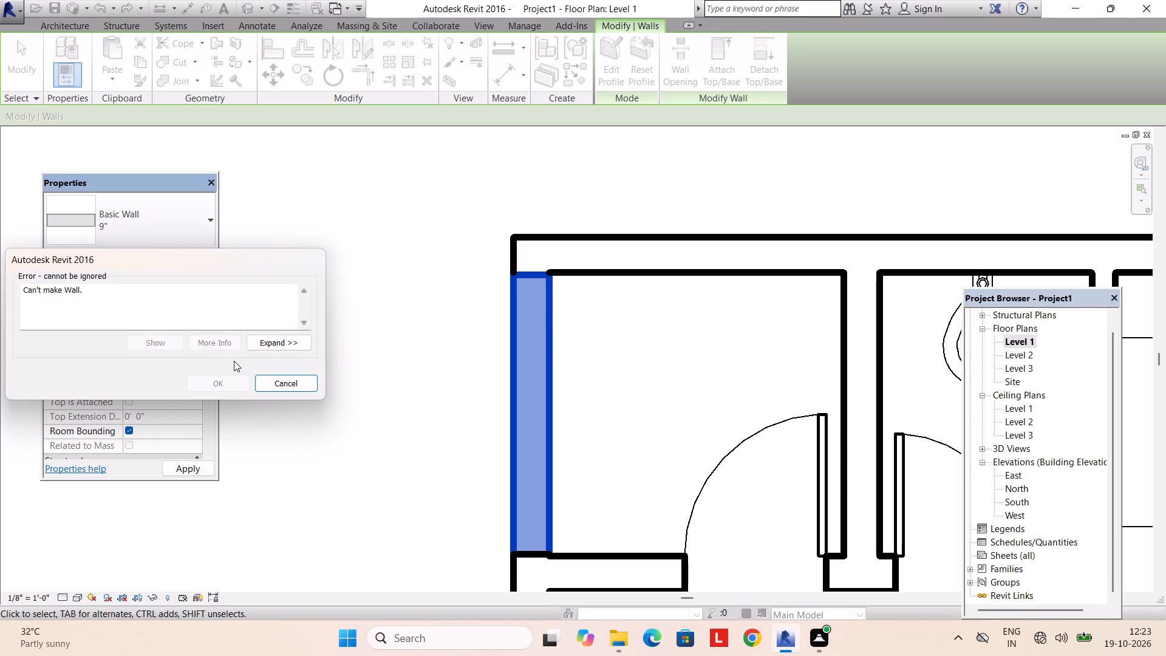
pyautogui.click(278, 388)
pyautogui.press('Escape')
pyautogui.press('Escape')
# Delete the split-off 9" west wall segment beside the north-west room on Level 1.
pyautogui.scroll(-4, 526, 365)
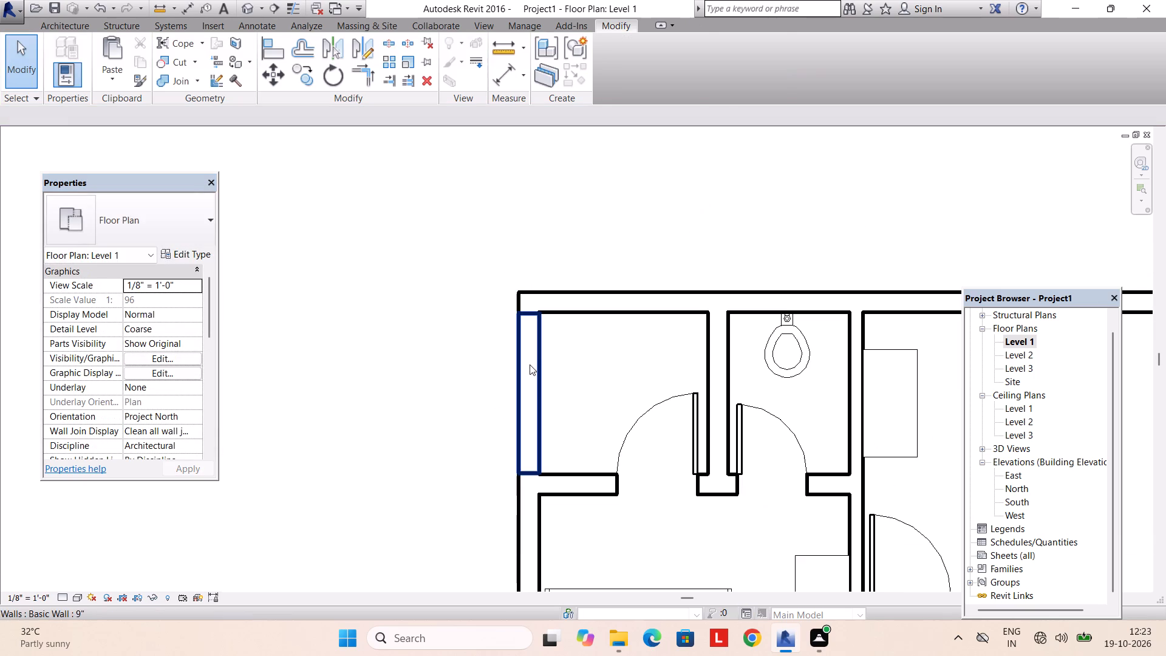
pyautogui.click(530, 367)
pyautogui.press('Delete')
# In the Level 2 plan, split the west 9" wall at the north wall's inner face and the north face of the north-west room's door wall.
pyautogui.scroll(-4, 532, 363)
pyautogui.moveTo(539, 361); pyautogui.dragTo(367, 366, button='middle')
pyautogui.scroll(-2, 462, 361)
pyautogui.moveTo(487, 390); pyautogui.dragTo(456, 267, button='middle')
pyautogui.doubleClick(1015, 357)
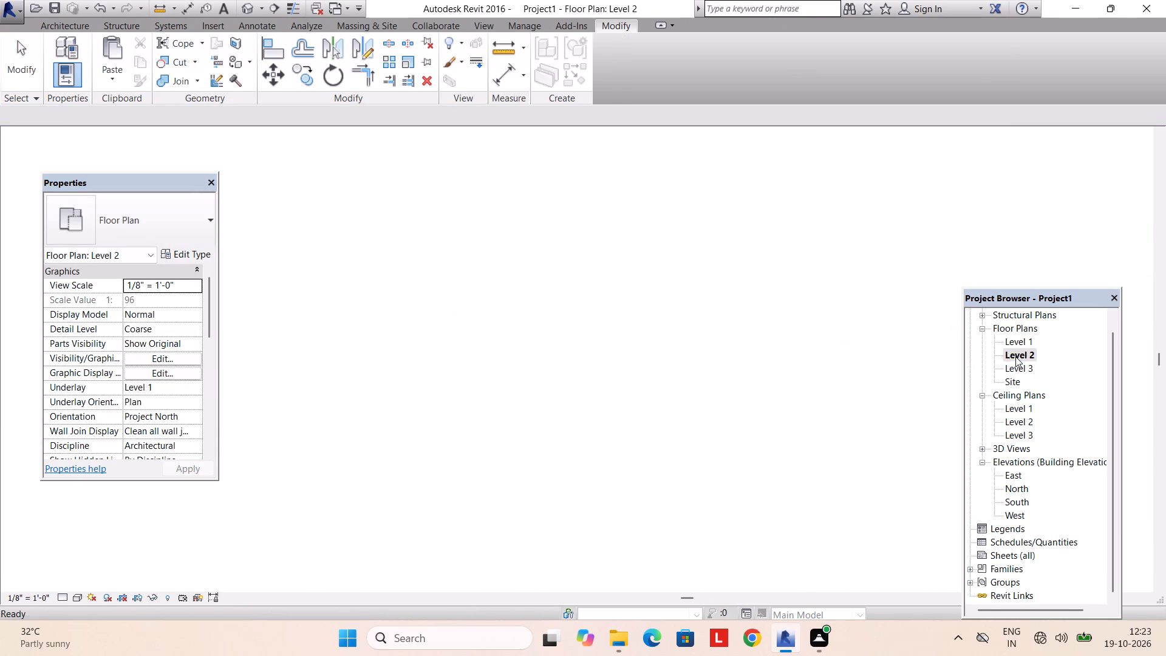
pyautogui.scroll(2, 319, 290)
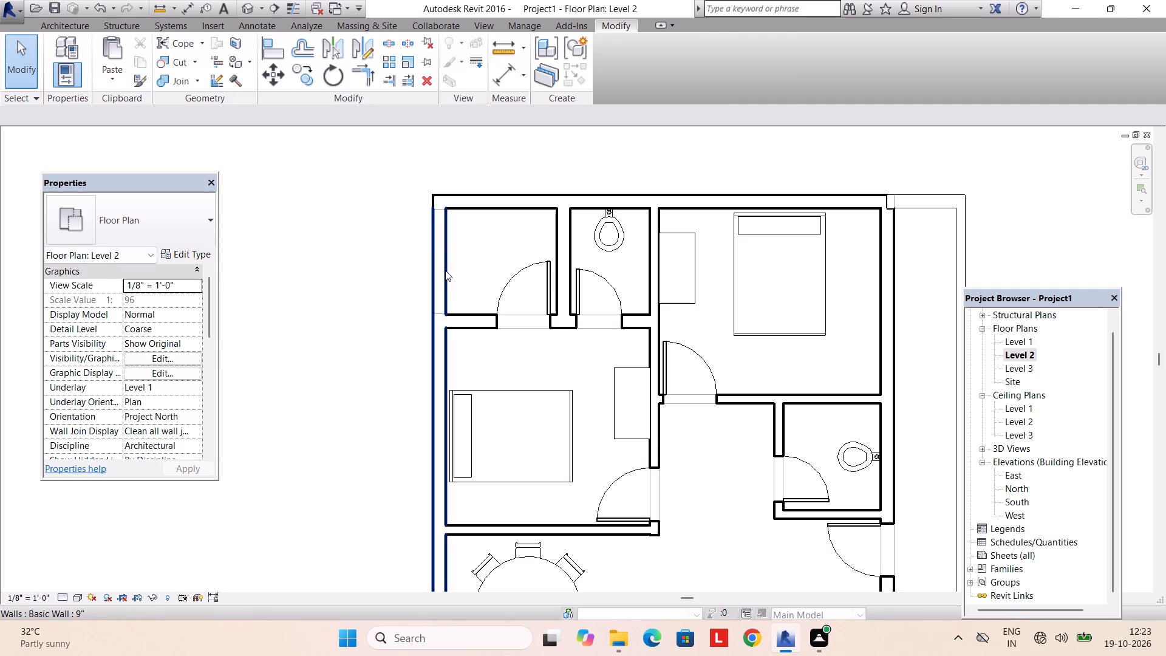
pyautogui.click(445, 270)
pyautogui.press('Escape')
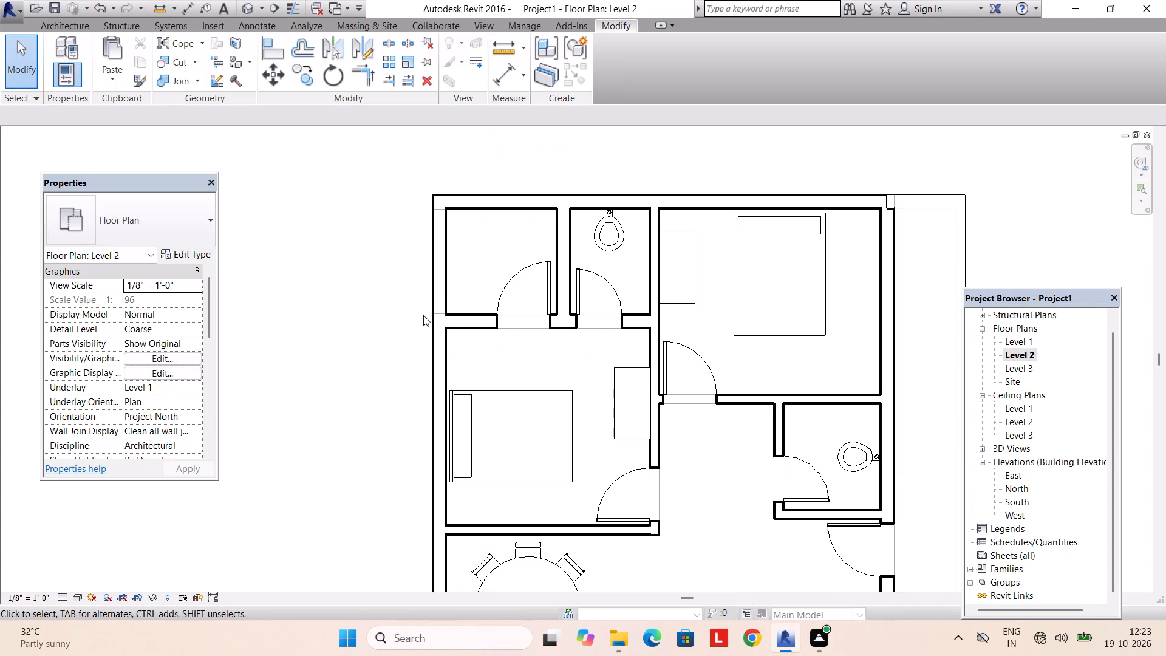
pyautogui.click(511, 43)
pyautogui.scroll(5, 420, 242)
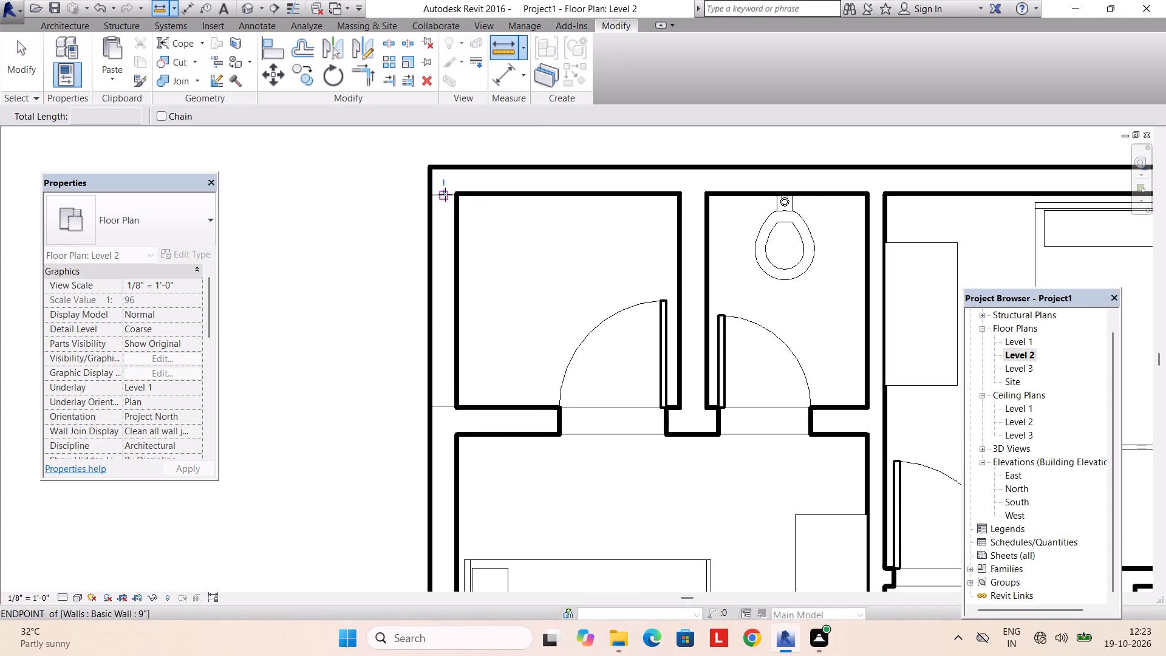
pyautogui.click(392, 47)
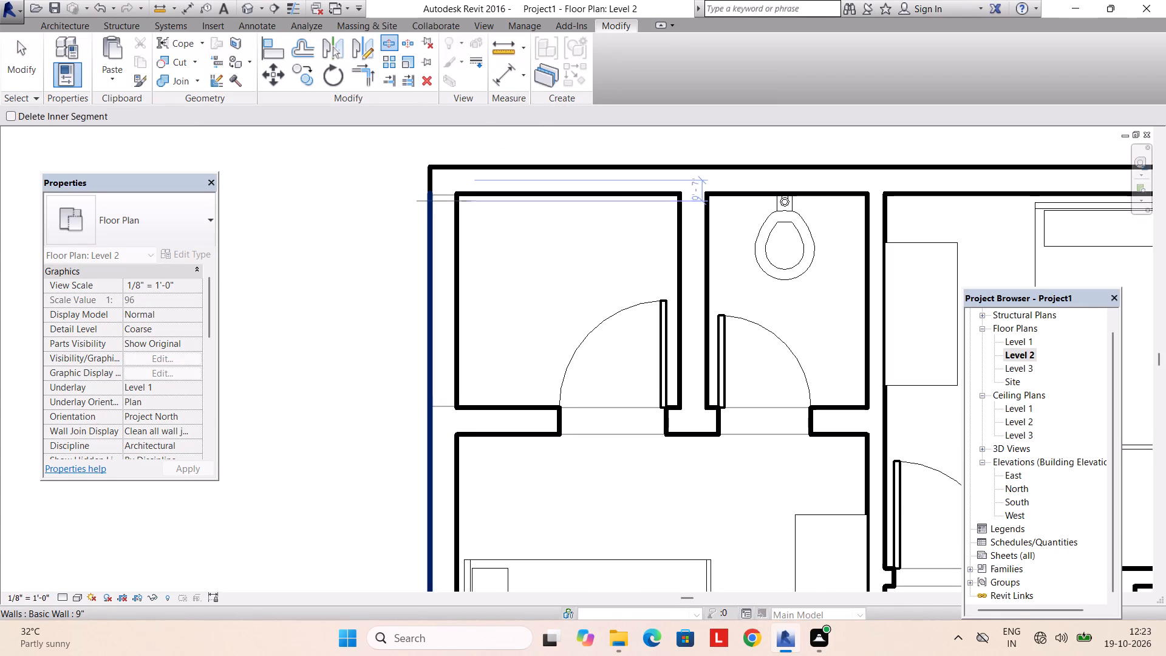
pyautogui.click(428, 194)
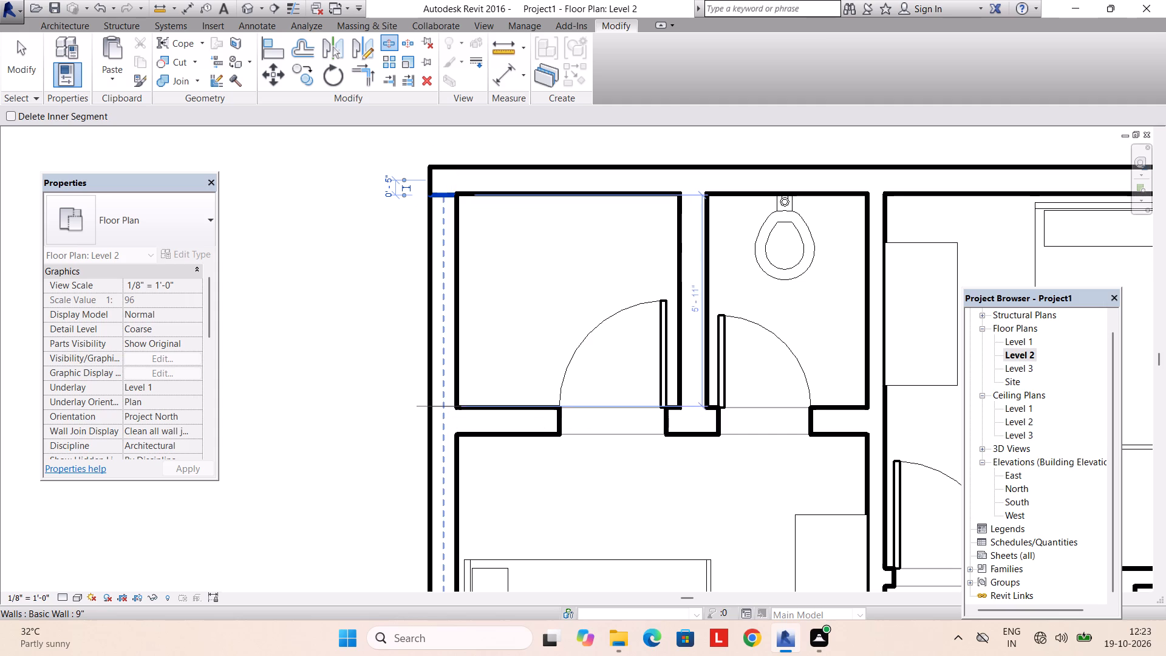
pyautogui.click(448, 406)
pyautogui.press('Escape')
pyautogui.press('Escape')
# Delete the split-off 9" west wall segment beside the north-west room on Level 2.
pyautogui.click(452, 316)
pyautogui.press('Delete')
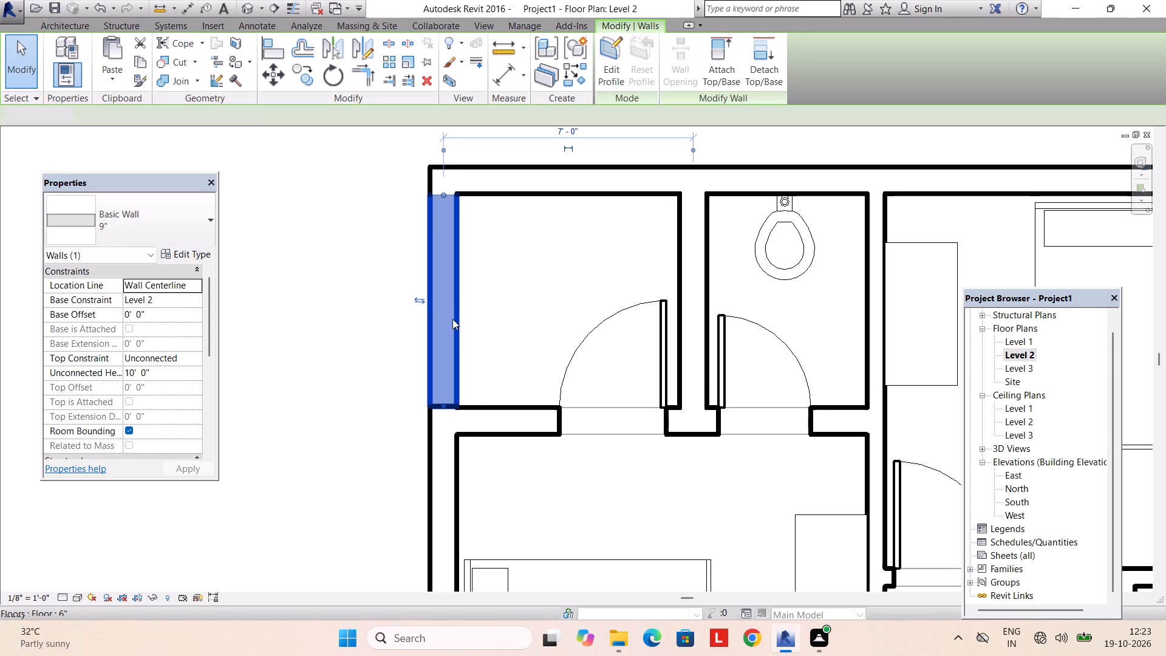
# Examine the Level 2 plan and the 3D view of both storeys, checking the opened north-west corner and the front boundary walls.
pyautogui.scroll(-7, 463, 315)
pyautogui.moveTo(520, 408); pyautogui.dragTo(476, 341, button='middle')
pyautogui.scroll(-4, 496, 396)
pyautogui.moveTo(505, 414); pyautogui.dragTo(464, 325, button='middle')
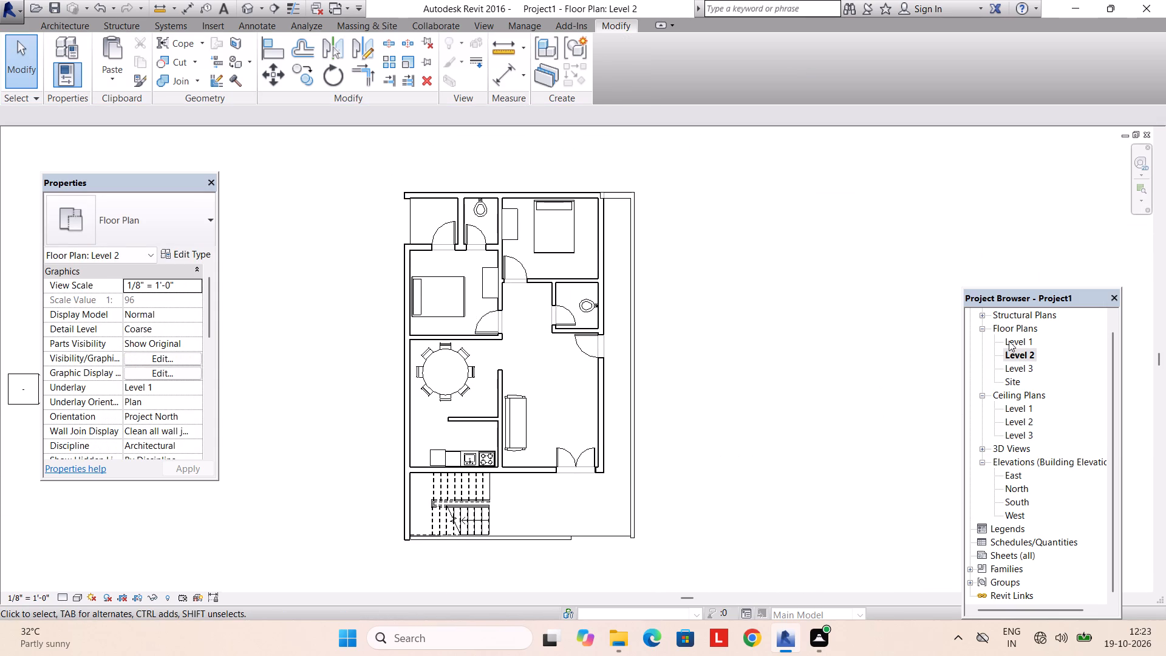
pyautogui.click(479, 30)
pyautogui.click(435, 55)
pyautogui.scroll(-3, 556, 398)
pyautogui.keyDown('shift'); pyautogui.moveTo(558, 399); pyautogui.dragTo(557, 440, button='middle'); pyautogui.keyUp('shift')
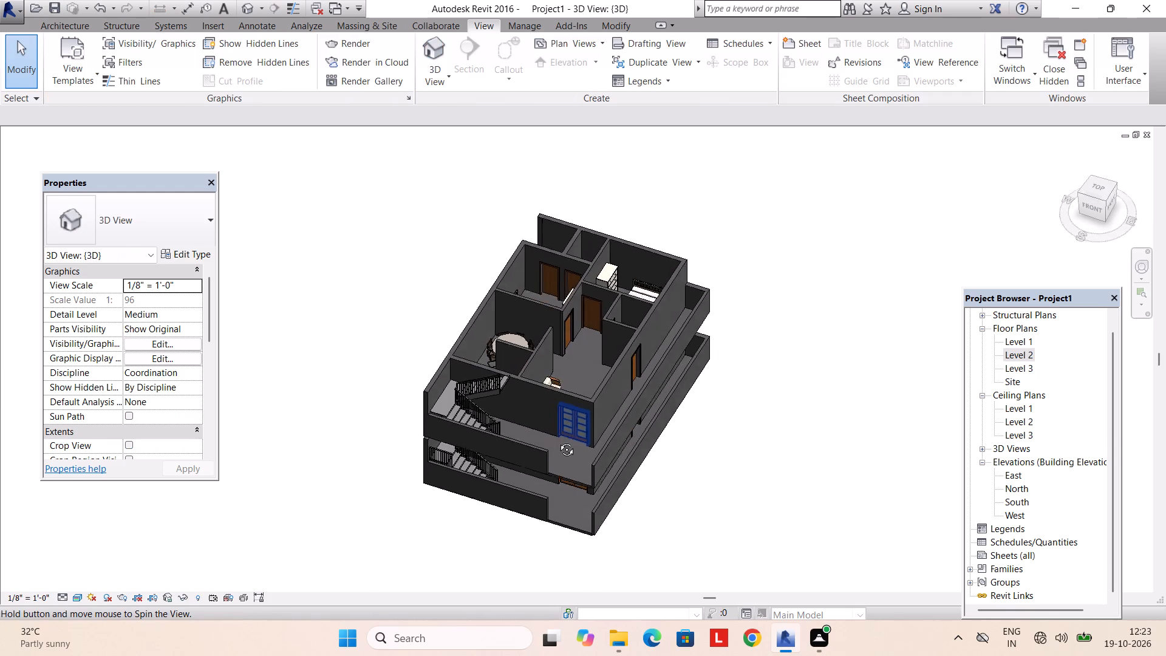
pyautogui.keyDown('shift'); pyautogui.moveTo(557, 440); pyautogui.dragTo(577, 395, button='middle'); pyautogui.keyUp('shift')
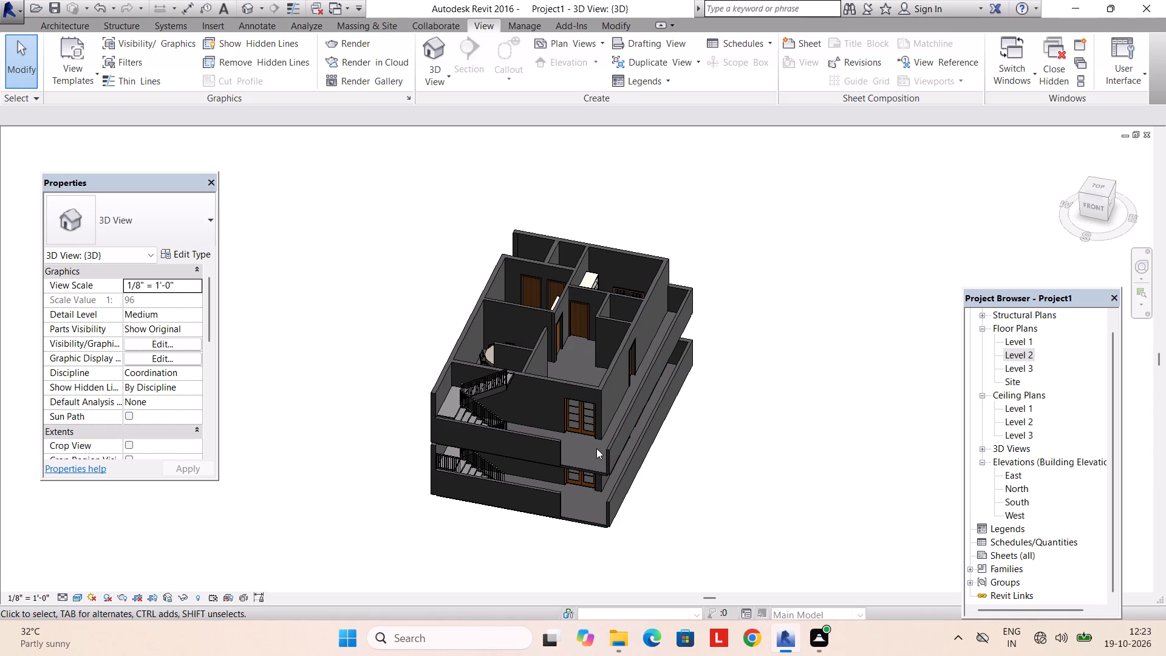
# In the Level 2 plan, shorten the 6" south boundary wall so its east end aligns with the kitchen partition's east face.
pyautogui.doubleClick(1035, 351)
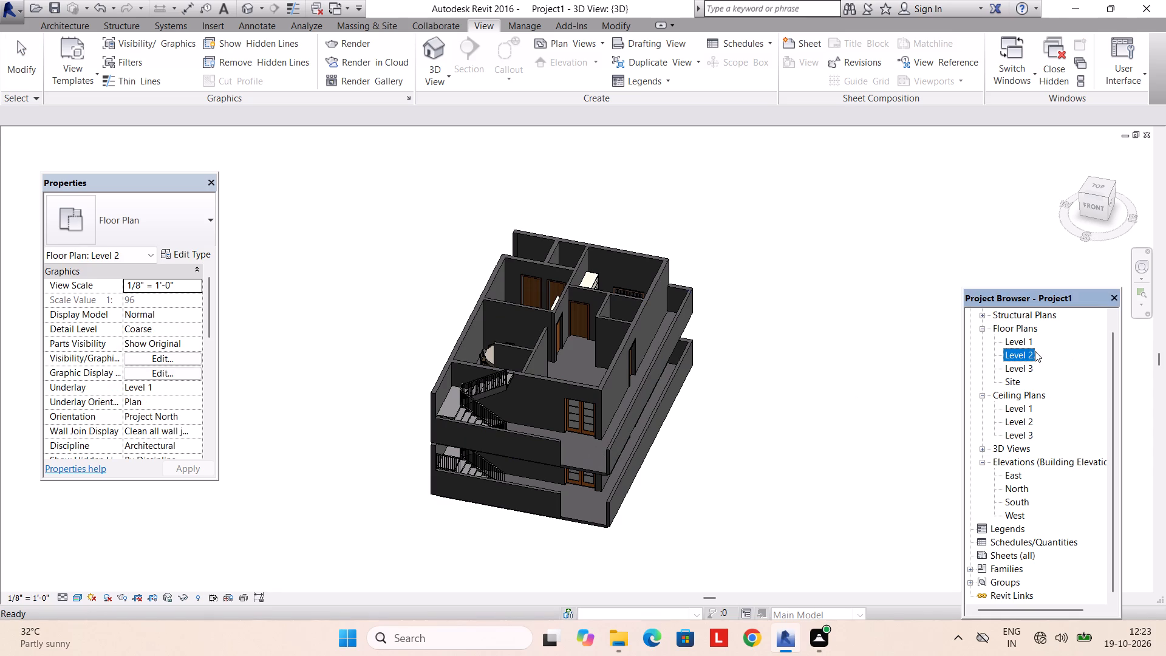
pyautogui.doubleClick(1016, 352)
pyautogui.moveTo(585, 519); pyautogui.dragTo(587, 460, button='middle')
pyautogui.scroll(3, 580, 471)
pyautogui.click(563, 477)
pyautogui.scroll(2, 553, 513)
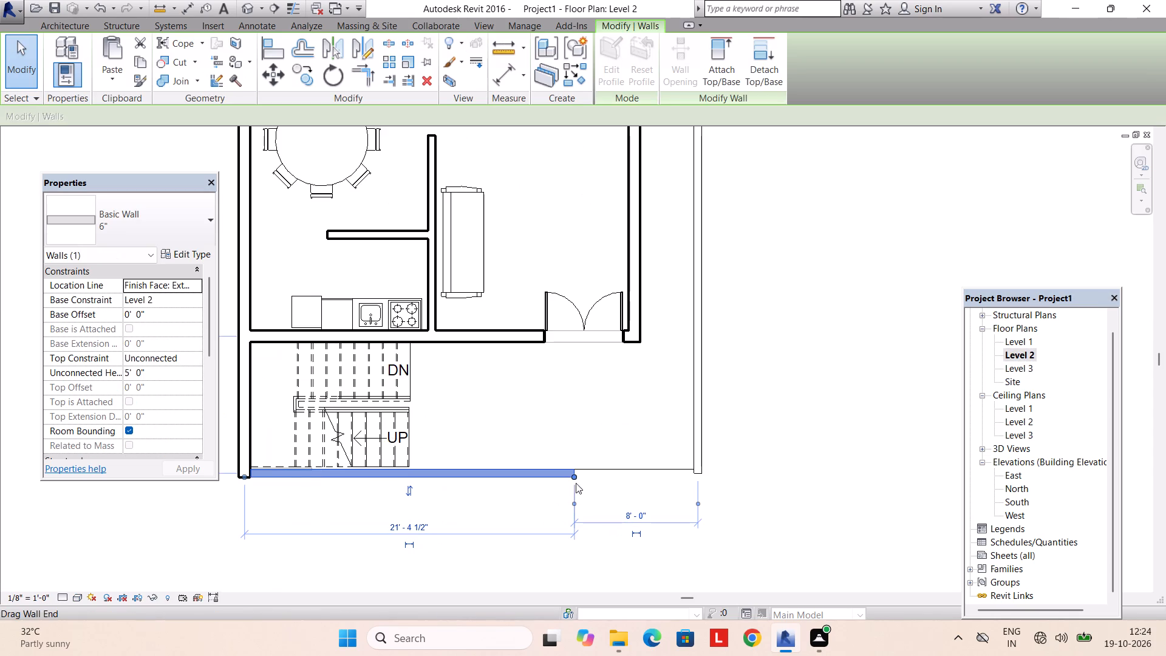
pyautogui.moveTo(574, 476); pyautogui.dragTo(436, 475)
pyautogui.press('Escape')
pyautogui.scroll(-2, 591, 468)
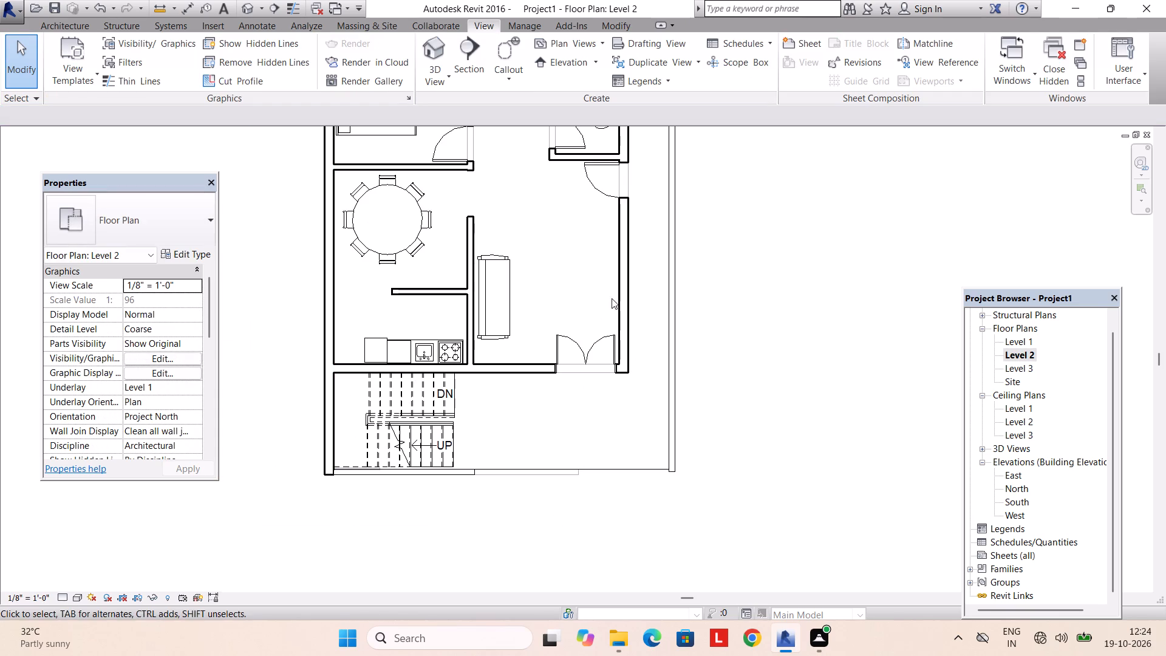
# Examine the shortened Level 2 front wall and staircase in the 3D view from several angles.
pyautogui.click(443, 73)
pyautogui.click(449, 95)
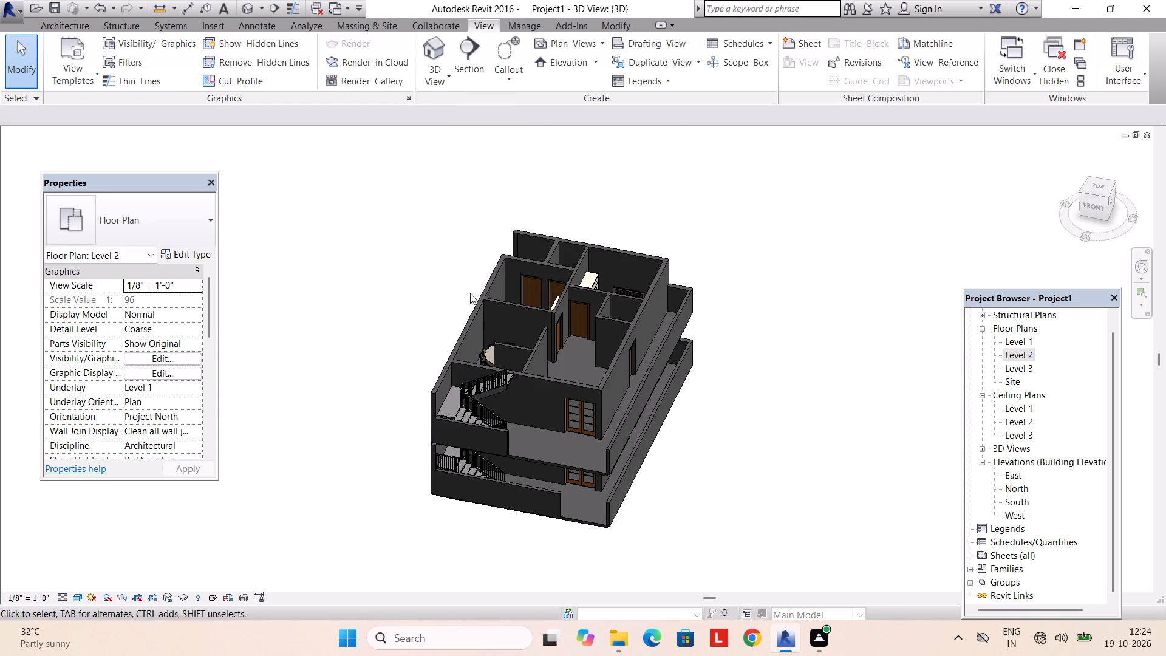
pyautogui.moveTo(554, 401); pyautogui.dragTo(579, 264, button='middle')
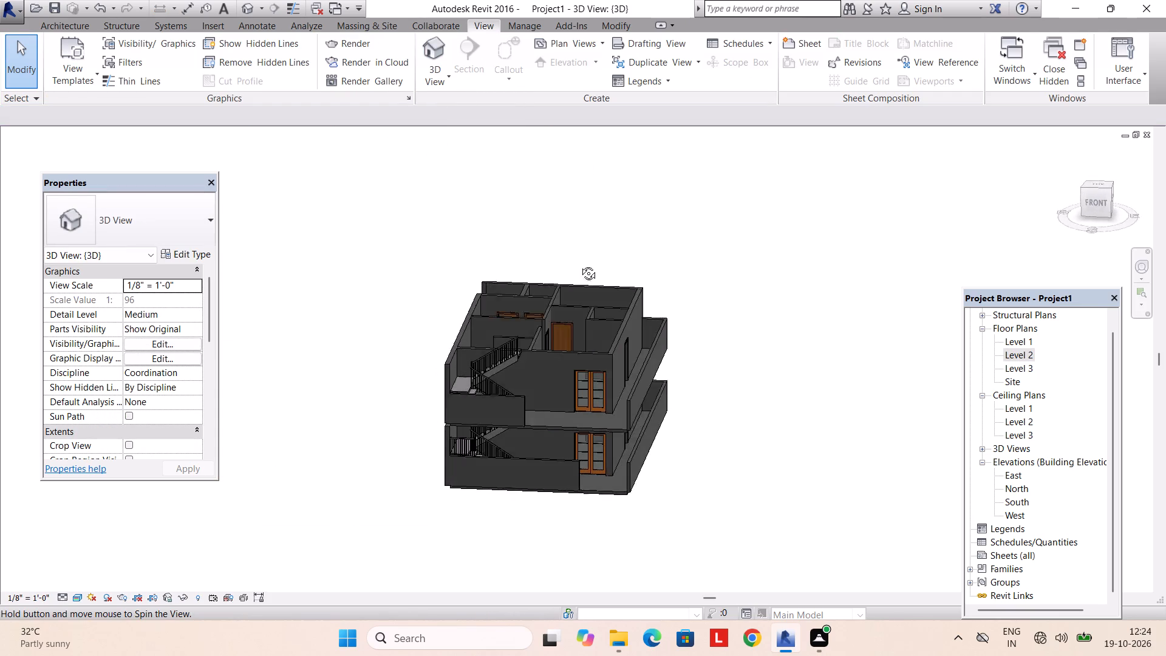
pyautogui.moveTo(579, 264); pyautogui.dragTo(578, 259, button='middle')
pyautogui.scroll(3, 595, 352)
pyautogui.keyDown('shift'); pyautogui.moveTo(585, 361); pyautogui.dragTo(477, 487, button='middle'); pyautogui.keyUp('shift')
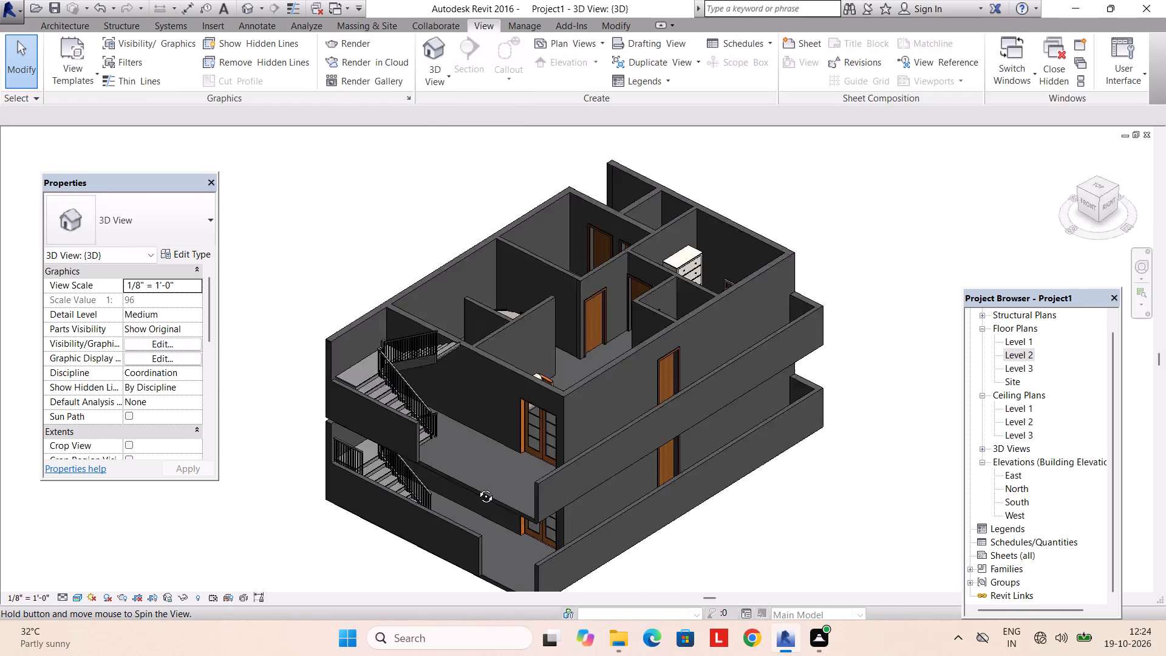
pyautogui.keyDown('shift'); pyautogui.moveTo(477, 487); pyautogui.dragTo(618, 479, button='middle'); pyautogui.keyUp('shift')
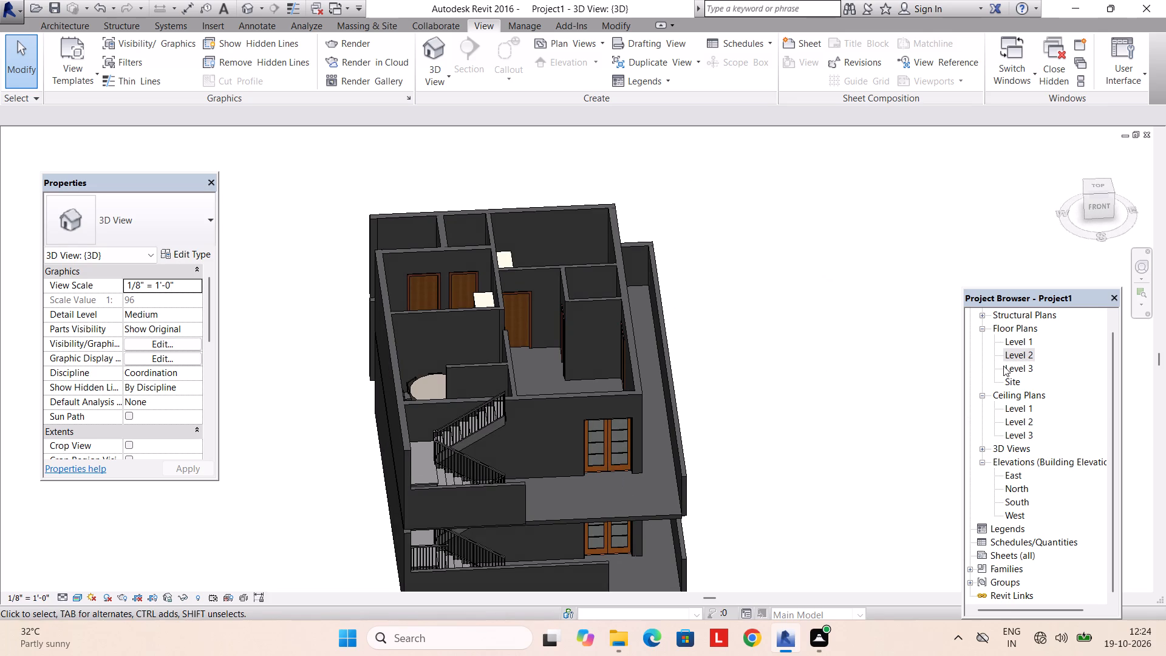
# In the Level 3 plan, draw a rectangle of 10' high 9" walls from the house's north-west outer corner to the floor's south-east corner.
pyautogui.doubleClick(1023, 364)
pyautogui.scroll(-2, 611, 406)
pyautogui.moveTo(611, 406); pyautogui.dragTo(611, 414, button='middle')
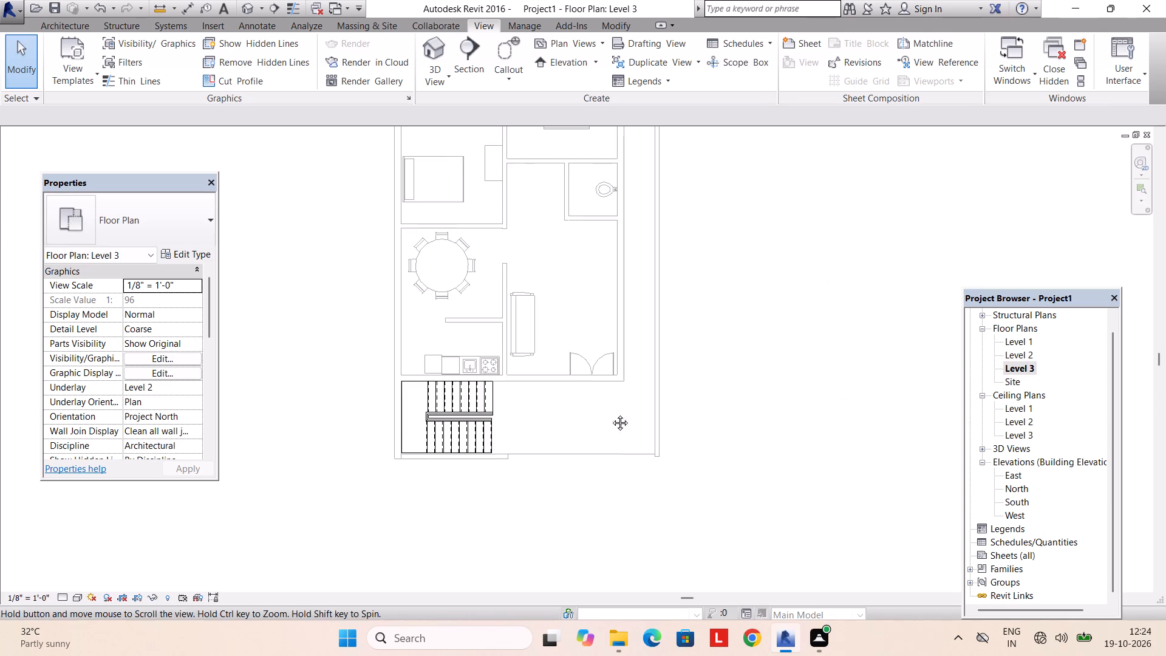
pyautogui.moveTo(611, 414); pyautogui.dragTo(611, 454, button='middle')
pyautogui.scroll(-3, 607, 443)
pyautogui.moveTo(607, 443); pyautogui.dragTo(605, 471, button='middle')
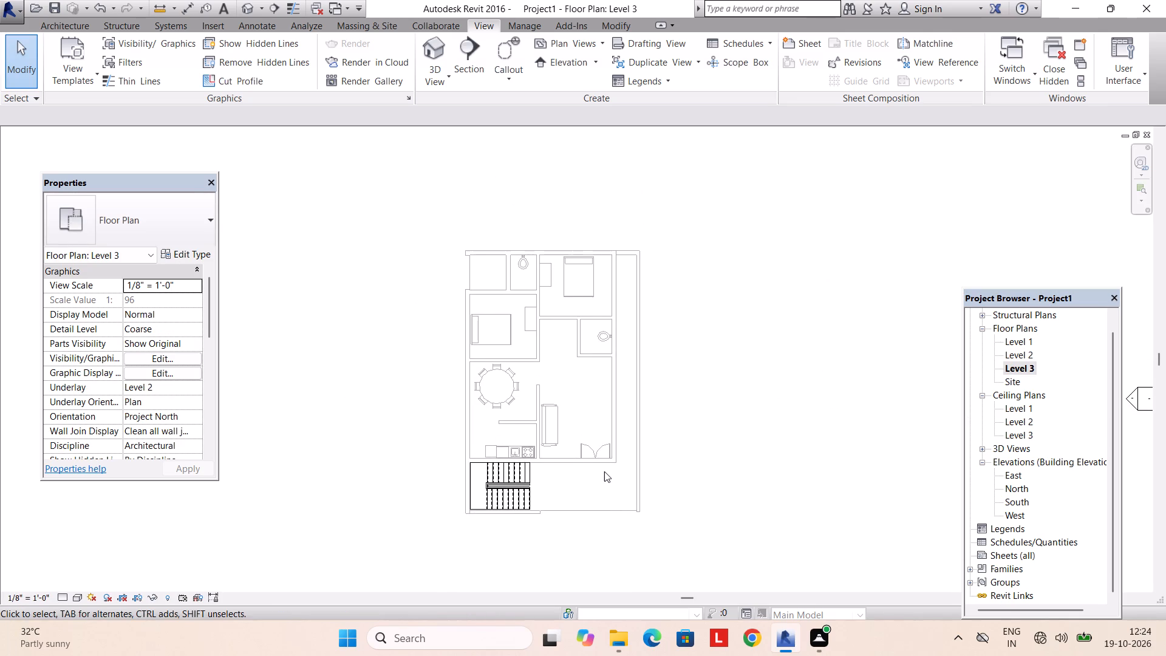
pyautogui.click(62, 26)
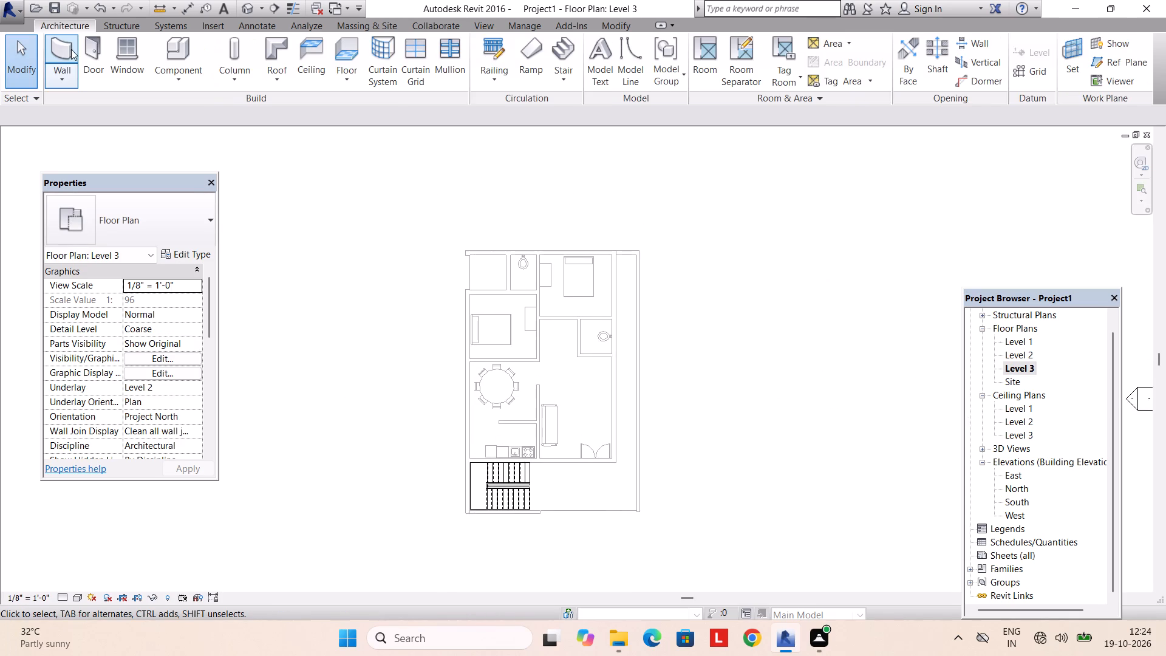
pyautogui.click(72, 52)
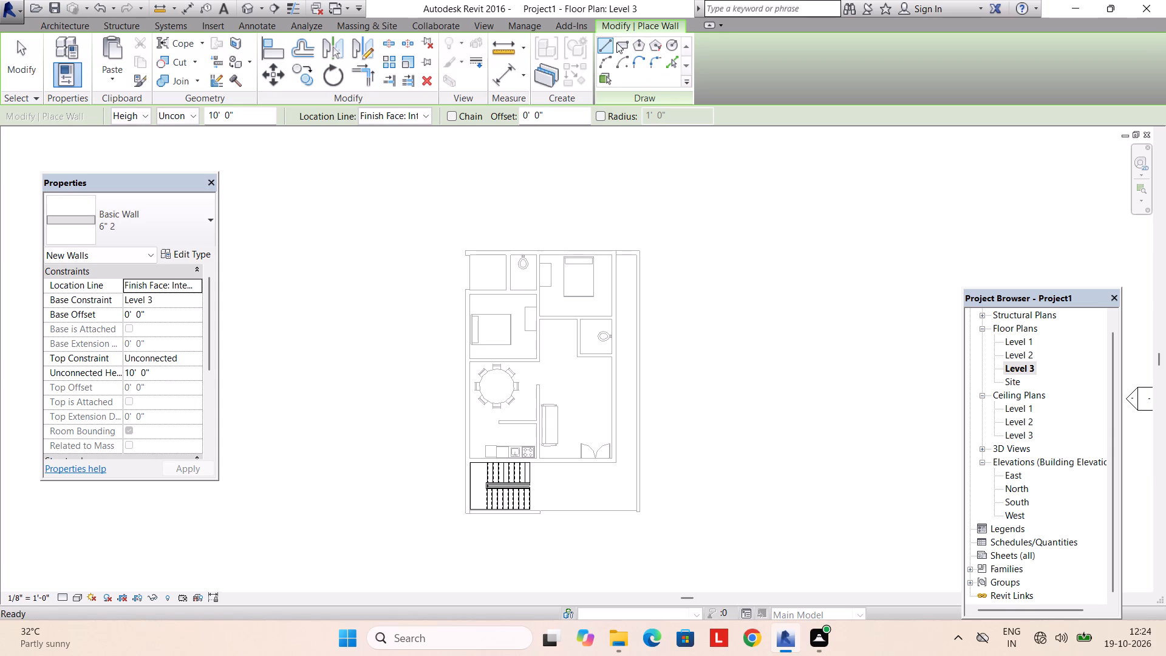
pyautogui.click(616, 43)
pyautogui.click(113, 199)
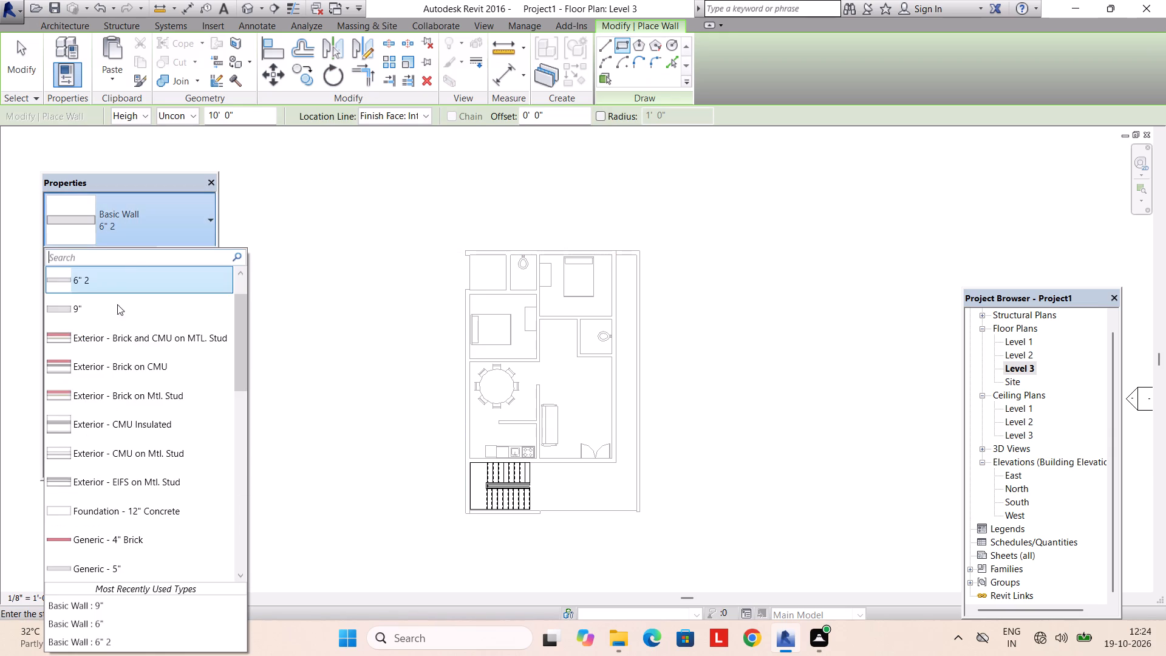
pyautogui.click(113, 314)
pyautogui.scroll(3, 438, 249)
pyautogui.click(477, 251)
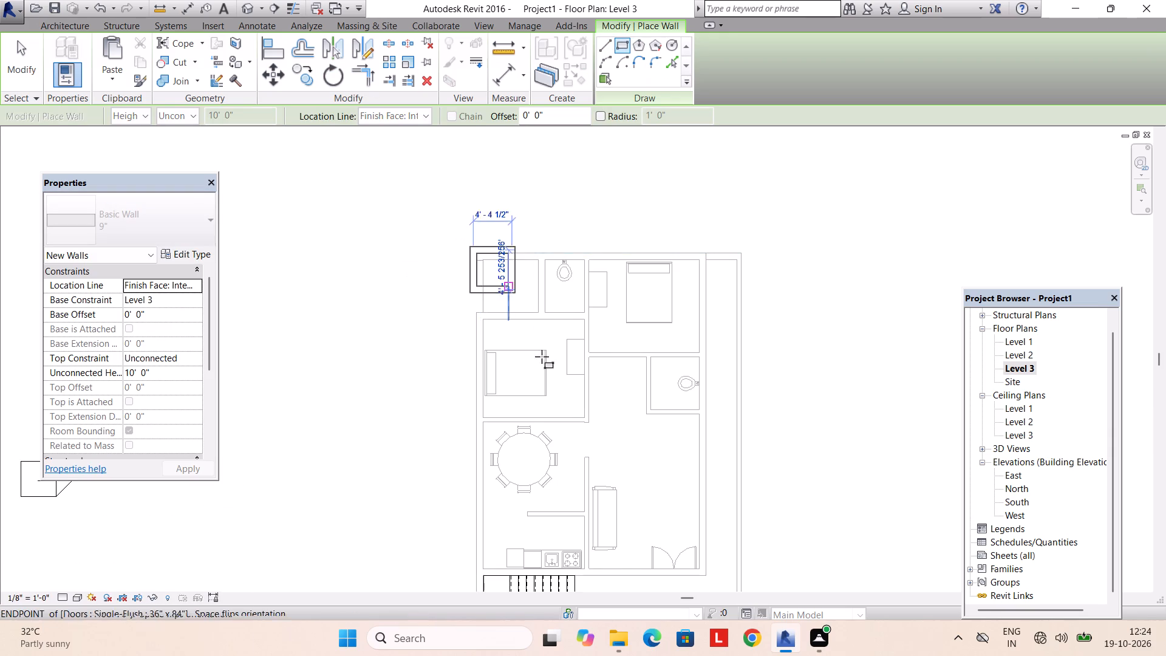
pyautogui.moveTo(622, 537); pyautogui.dragTo(561, 365, button='middle')
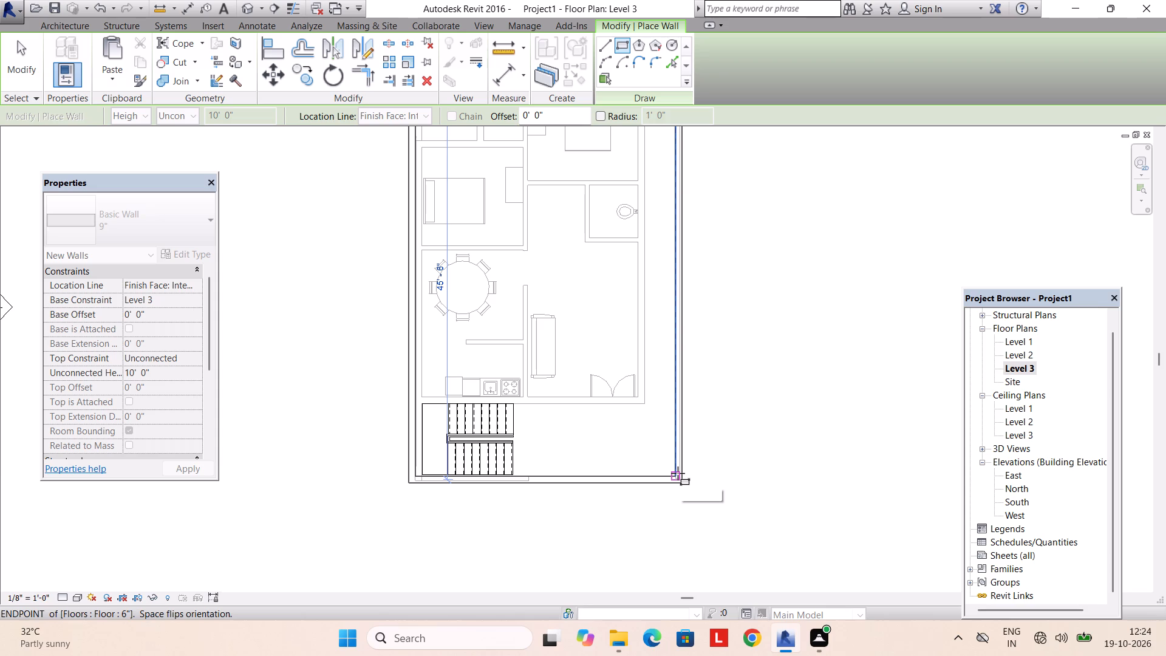
pyautogui.click(678, 473)
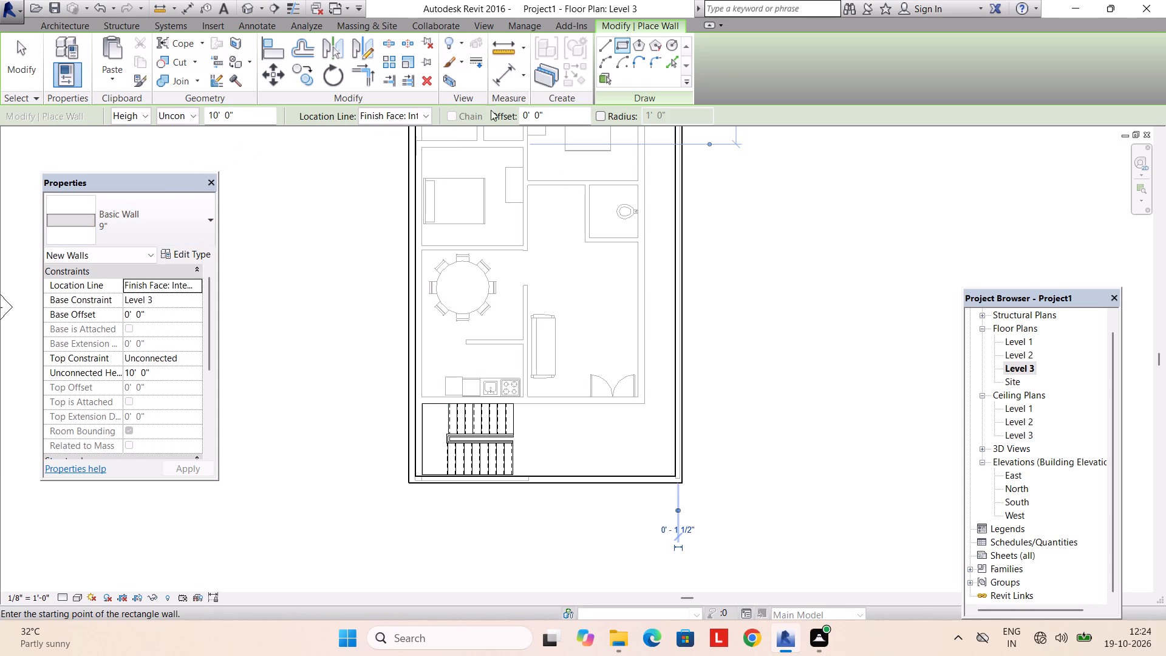
# Set the height for new 9" walls on Level 3 to 3' and leave the wall command.
pyautogui.click(265, 118)
pyautogui.moveTo(265, 118); pyautogui.dragTo(154, 120)
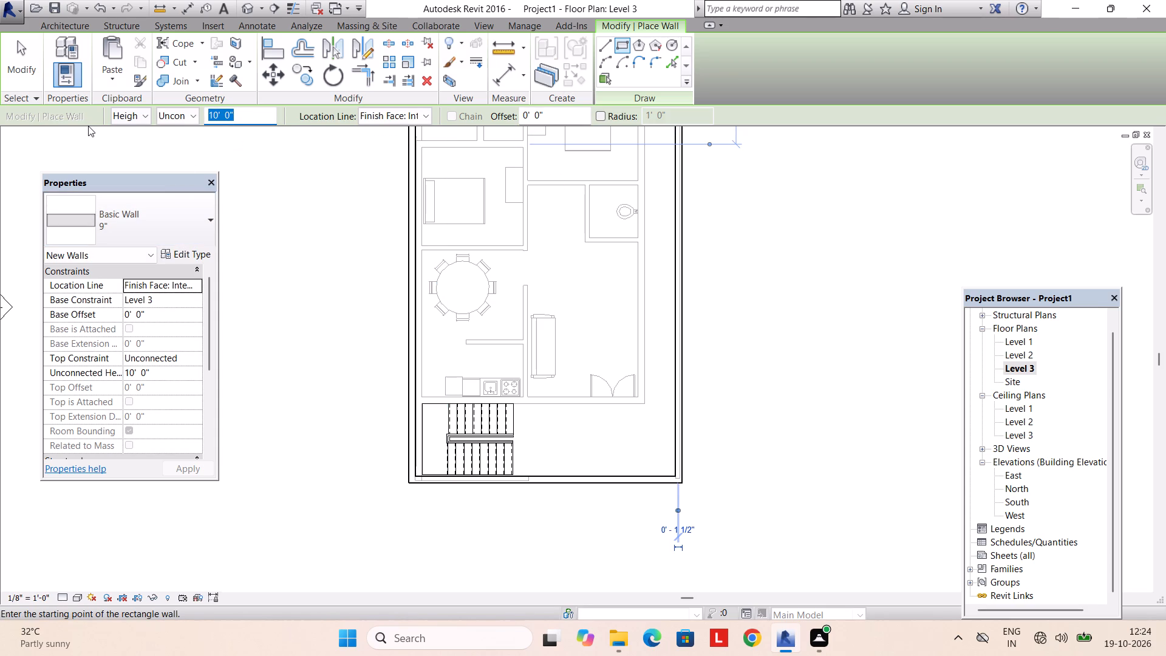
pyautogui.write("3'")
pyautogui.press('Return')
pyautogui.press('Return')
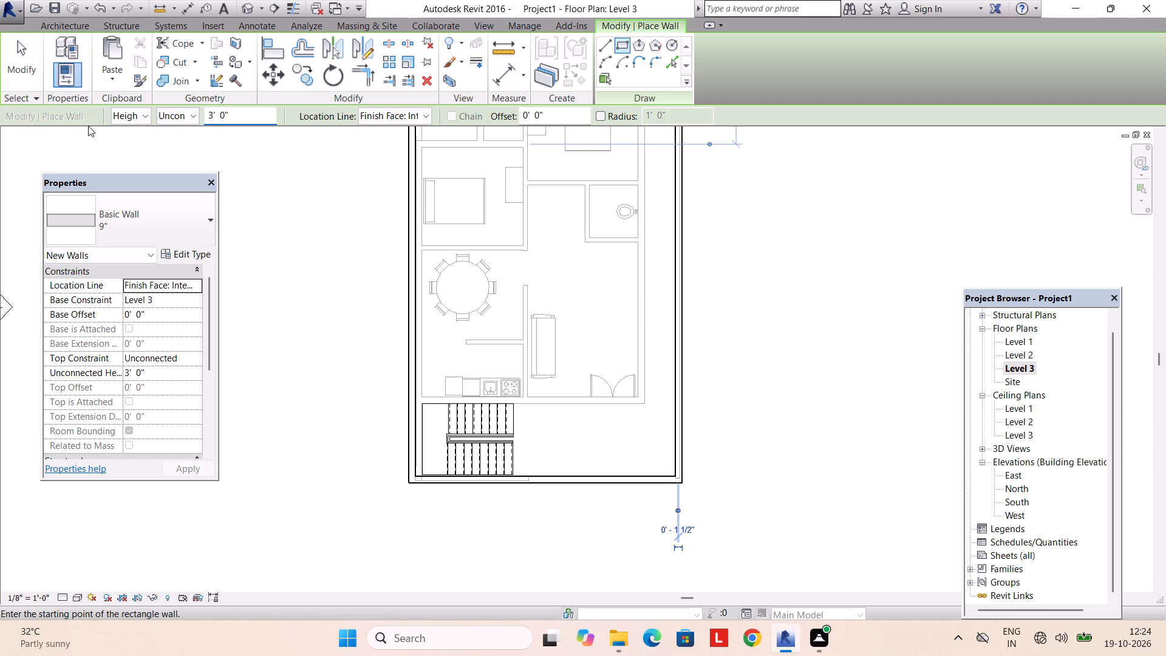
pyautogui.press('Escape')
pyautogui.press('Escape')
pyautogui.press('Escape')
pyautogui.press('Escape')
pyautogui.press('Escape')
pyautogui.press('Escape')
pyautogui.press('Escape')
pyautogui.press('Escape')
pyautogui.press('Escape')
pyautogui.press('Escape')
pyautogui.press('Escape')
pyautogui.press('Escape')
pyautogui.press('Escape')
pyautogui.press('Escape')
# Leave the wall command and examine the new Level 3 perimeter walls in the 3D view.
pyautogui.press('Escape')
pyautogui.click(774, 249)
pyautogui.press('Escape')
pyautogui.press('Escape')
pyautogui.press('Escape')
pyautogui.press('Escape')
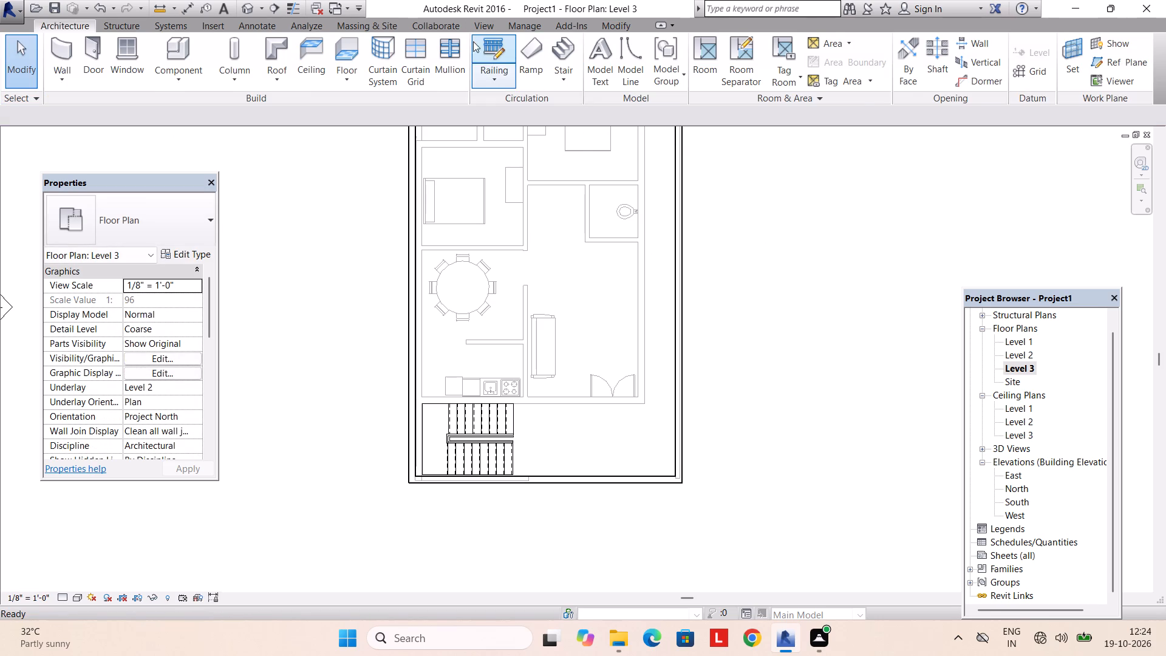
pyautogui.click(489, 29)
pyautogui.click(419, 49)
pyautogui.scroll(-1, 555, 272)
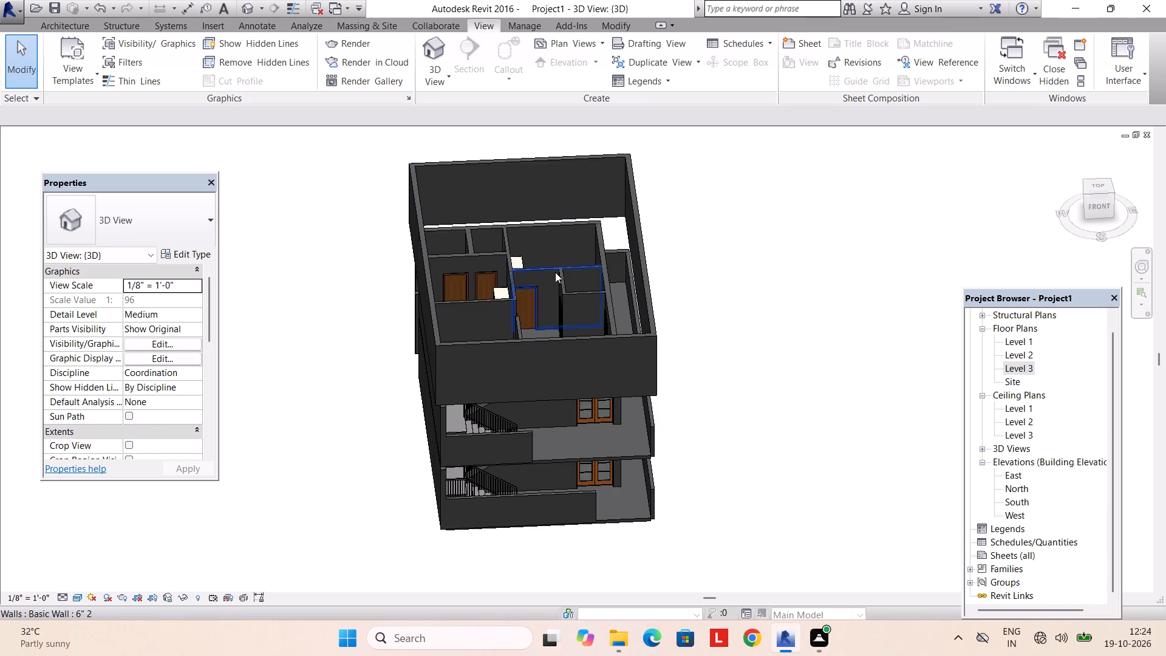
pyautogui.scroll(-1, 555, 272)
pyautogui.keyDown('shift'); pyautogui.moveTo(559, 276); pyautogui.dragTo(611, 173, button='middle'); pyautogui.keyUp('shift')
pyautogui.keyDown('shift'); pyautogui.moveTo(603, 264); pyautogui.dragTo(594, 171, button='middle'); pyautogui.keyUp('shift')
pyautogui.keyDown('shift'); pyautogui.moveTo(631, 233); pyautogui.dragTo(564, 200, button='middle'); pyautogui.keyUp('shift')
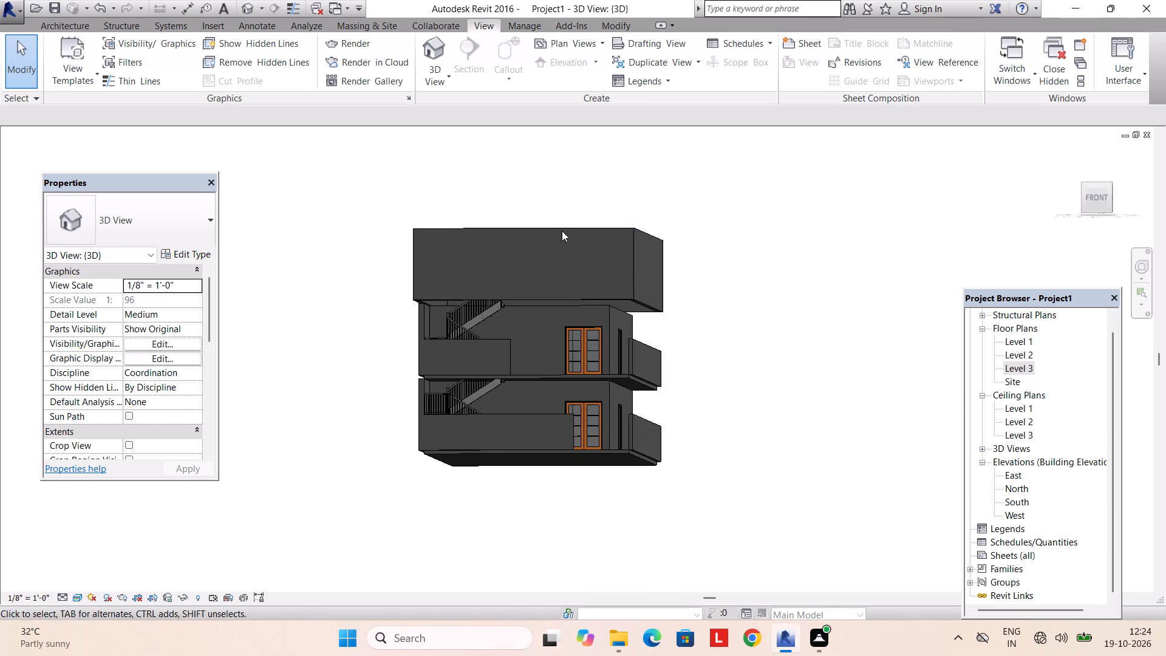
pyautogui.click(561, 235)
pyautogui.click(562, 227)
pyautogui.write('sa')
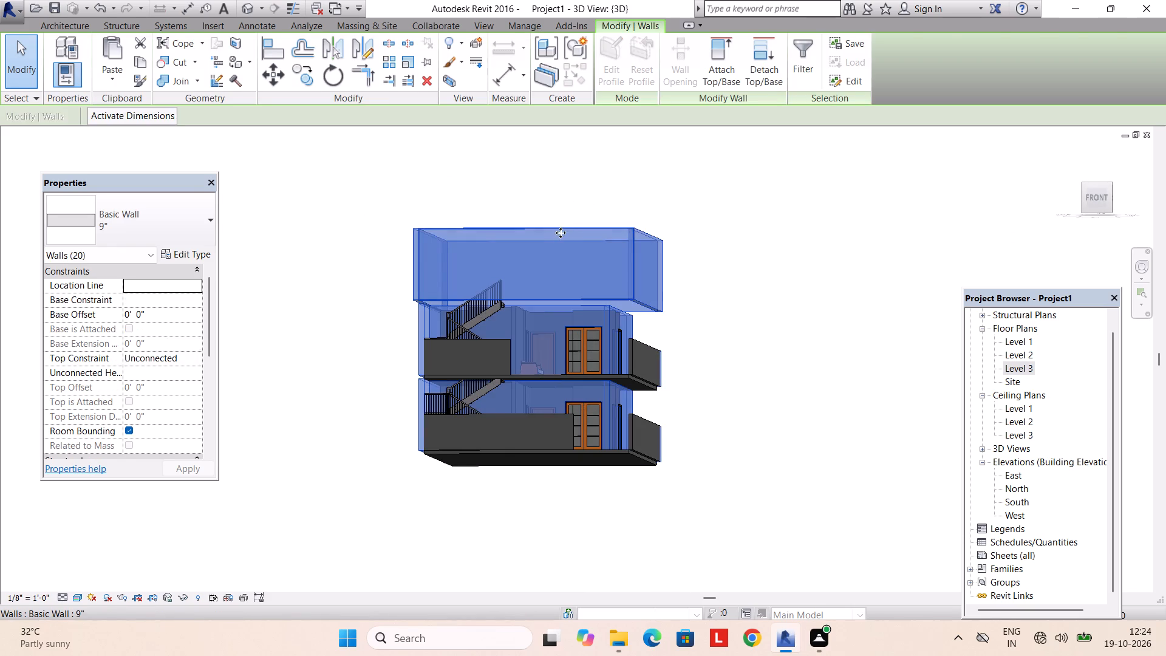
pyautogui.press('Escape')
# Set the unconnected height of all four 9" perimeter walls on Level 3 to 3'.
pyautogui.scroll(-1, 565, 225)
pyautogui.keyDown('shift'); pyautogui.moveTo(565, 228); pyautogui.dragTo(561, 358, button='middle'); pyautogui.keyUp('shift')
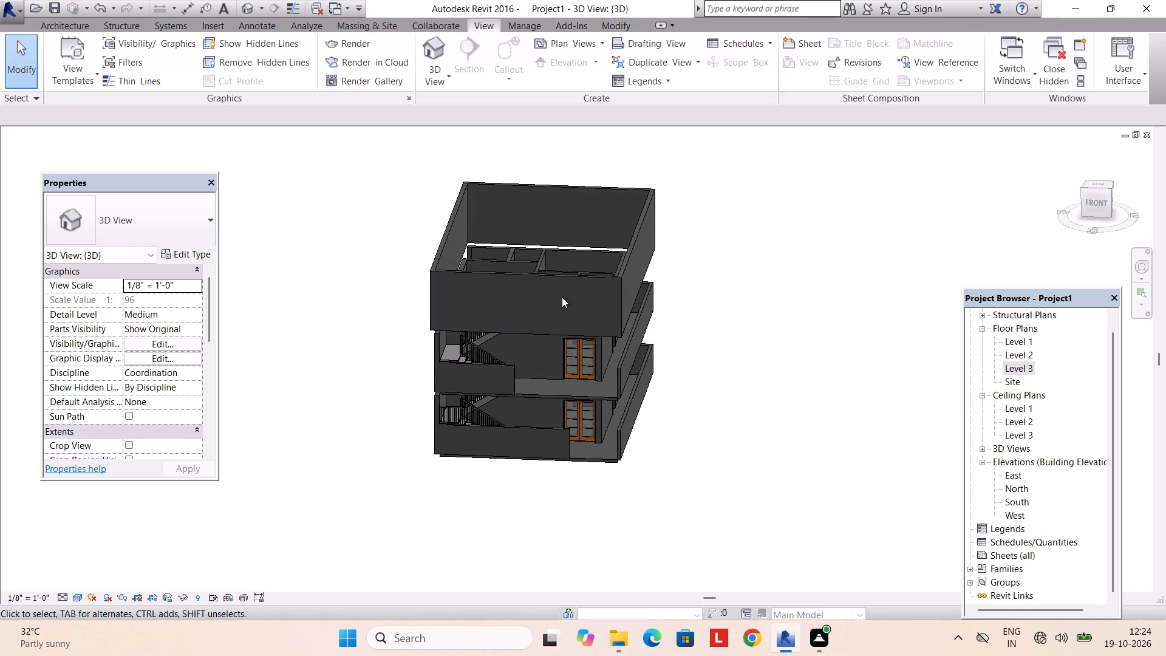
pyautogui.keyDown('shift'); pyautogui.moveTo(581, 297); pyautogui.dragTo(487, 242, button='middle'); pyautogui.keyUp('shift')
pyautogui.keyDown('shift'); pyautogui.moveTo(544, 268); pyautogui.dragTo(555, 247, button='middle'); pyautogui.keyUp('shift')
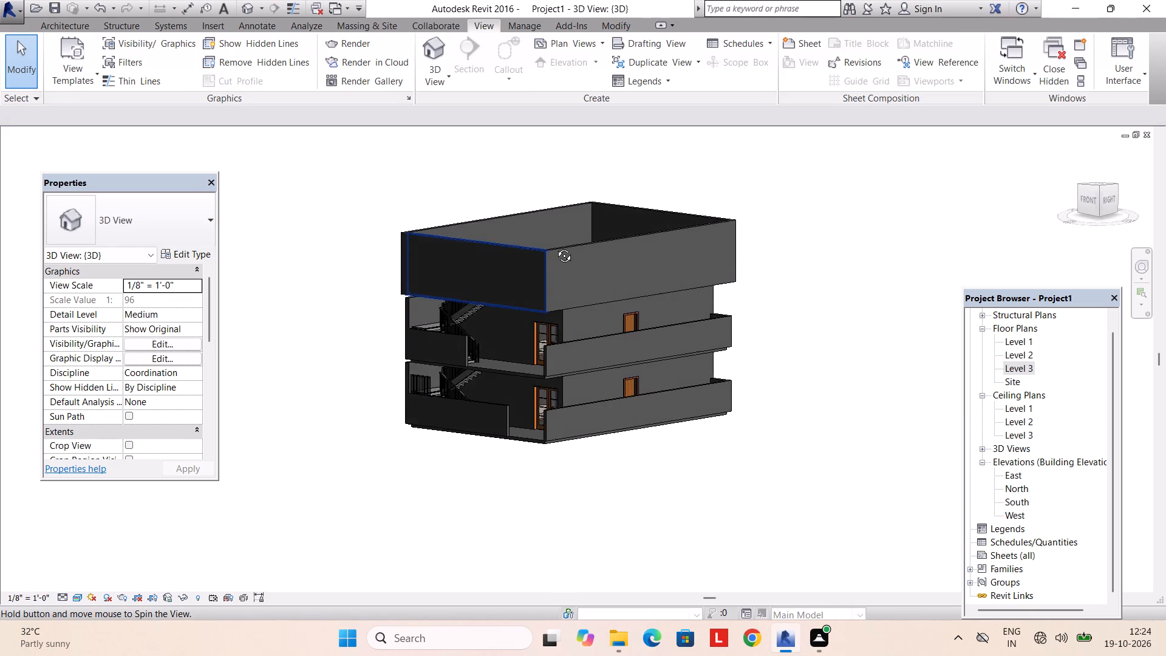
pyautogui.keyDown('shift'); pyautogui.moveTo(555, 247); pyautogui.dragTo(710, 258, button='middle'); pyautogui.keyUp('shift')
pyautogui.keyDown('ctrl'); pyautogui.click(547, 252); pyautogui.keyUp('ctrl')
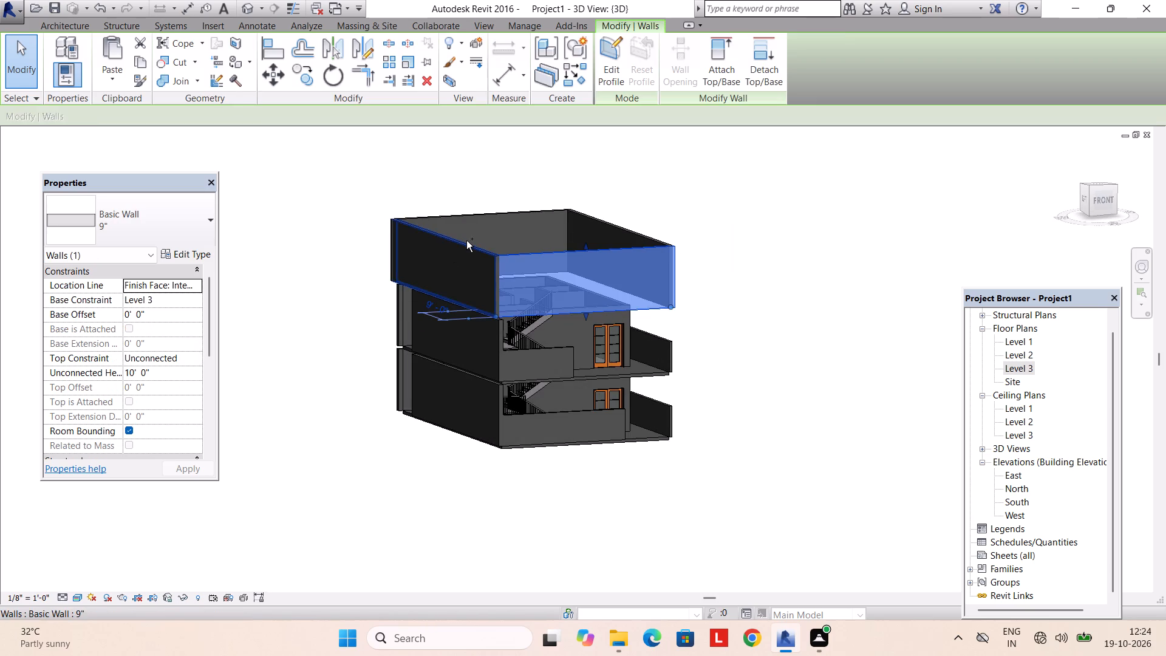
pyautogui.keyDown('ctrl'); pyautogui.click(466, 241); pyautogui.keyUp('ctrl')
pyautogui.keyDown('ctrl'); pyautogui.click(475, 210); pyautogui.keyUp('ctrl')
pyautogui.keyDown('ctrl'); pyautogui.click(600, 216); pyautogui.keyUp('ctrl')
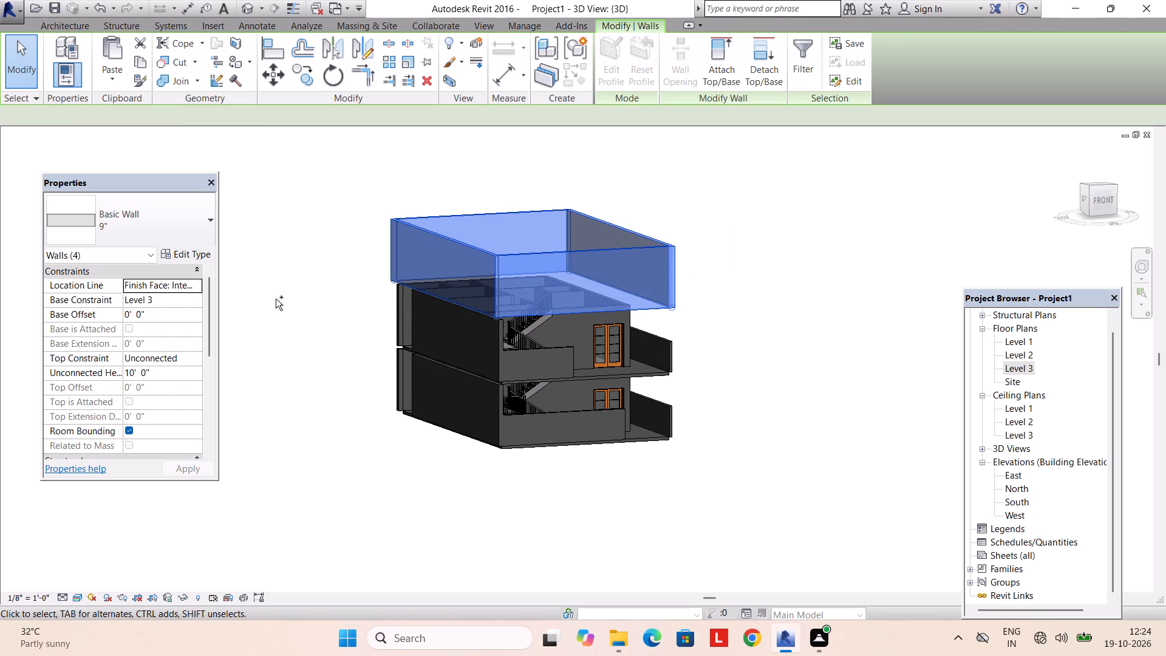
pyautogui.click(153, 370)
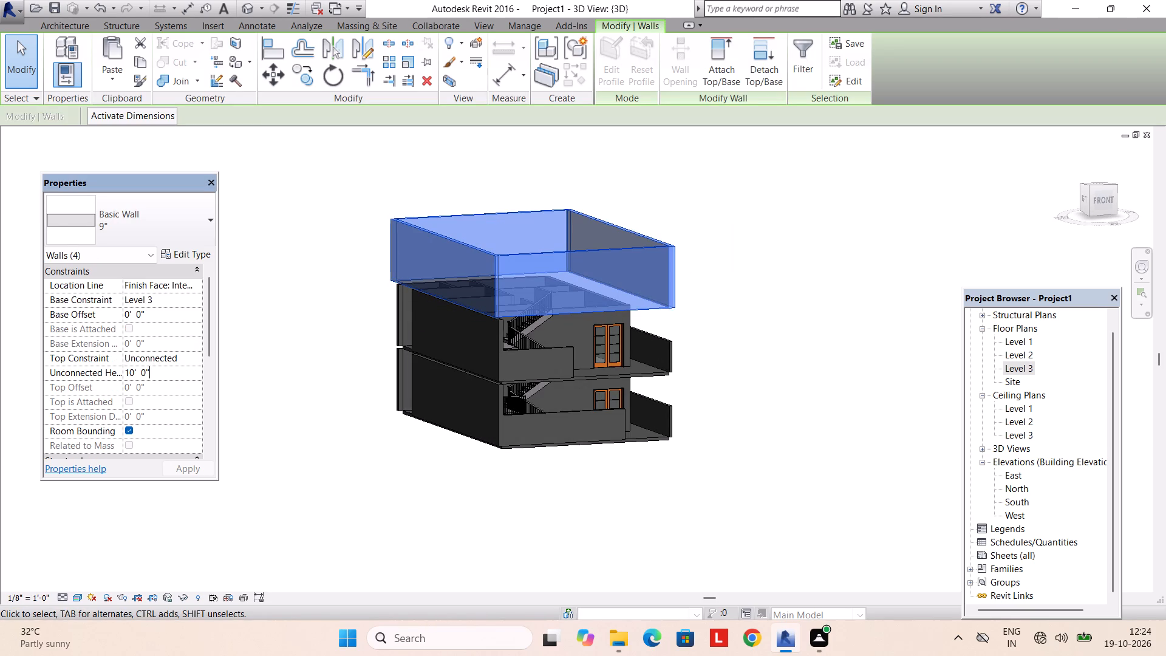
pyautogui.moveTo(153, 370); pyautogui.dragTo(92, 370)
pyautogui.write("3'")
pyautogui.press('Return')
pyautogui.press('Return')
pyautogui.press('Escape')
pyautogui.press('Escape')
# Set the unconnected height of the 6" front wall beside the Level 2 staircase to 3'.
pyautogui.scroll(-3, 449, 462)
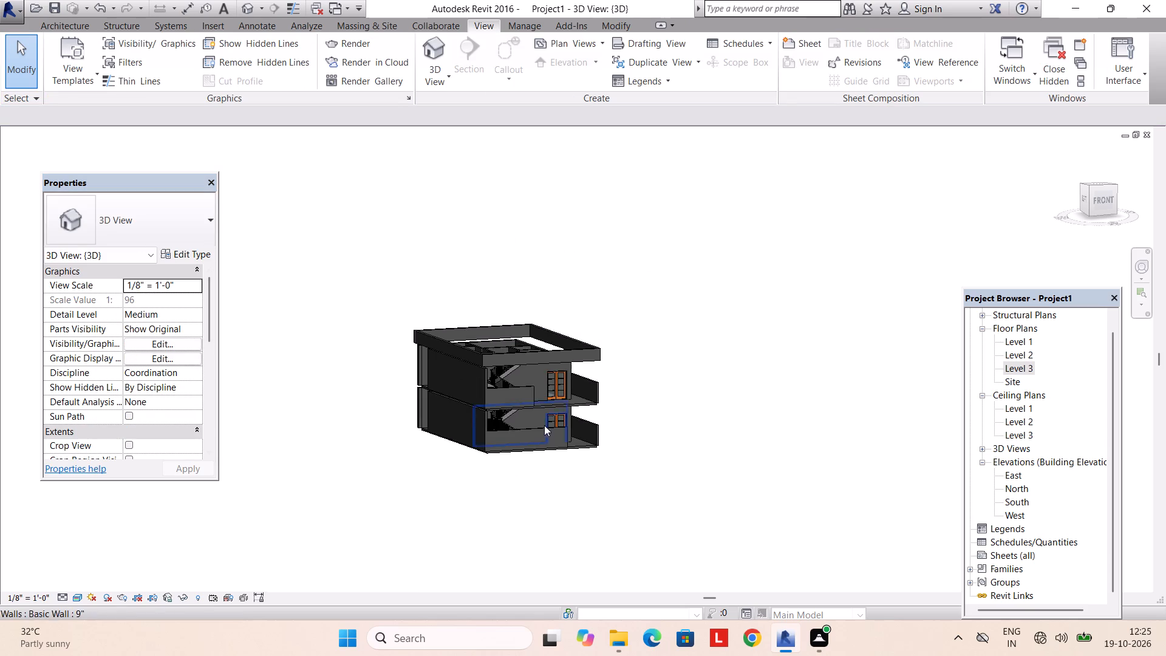
pyautogui.scroll(4, 544, 424)
pyautogui.moveTo(545, 409); pyautogui.dragTo(516, 414, button='middle')
pyautogui.click(477, 367)
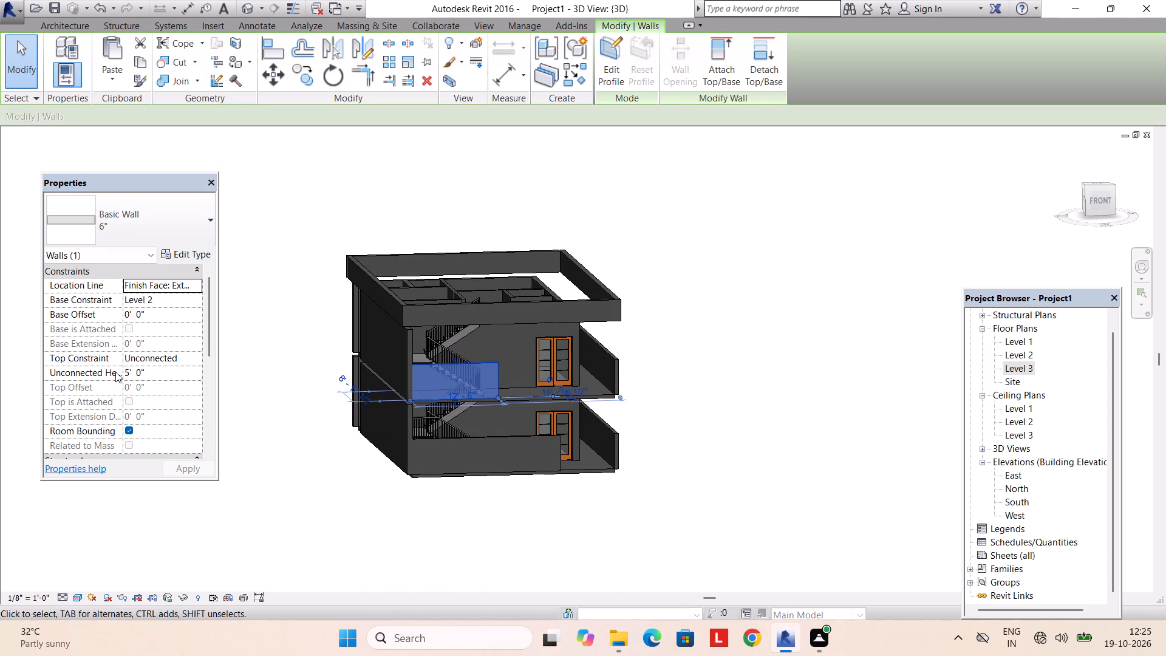
pyautogui.click(142, 374)
pyautogui.moveTo(142, 374); pyautogui.dragTo(91, 373)
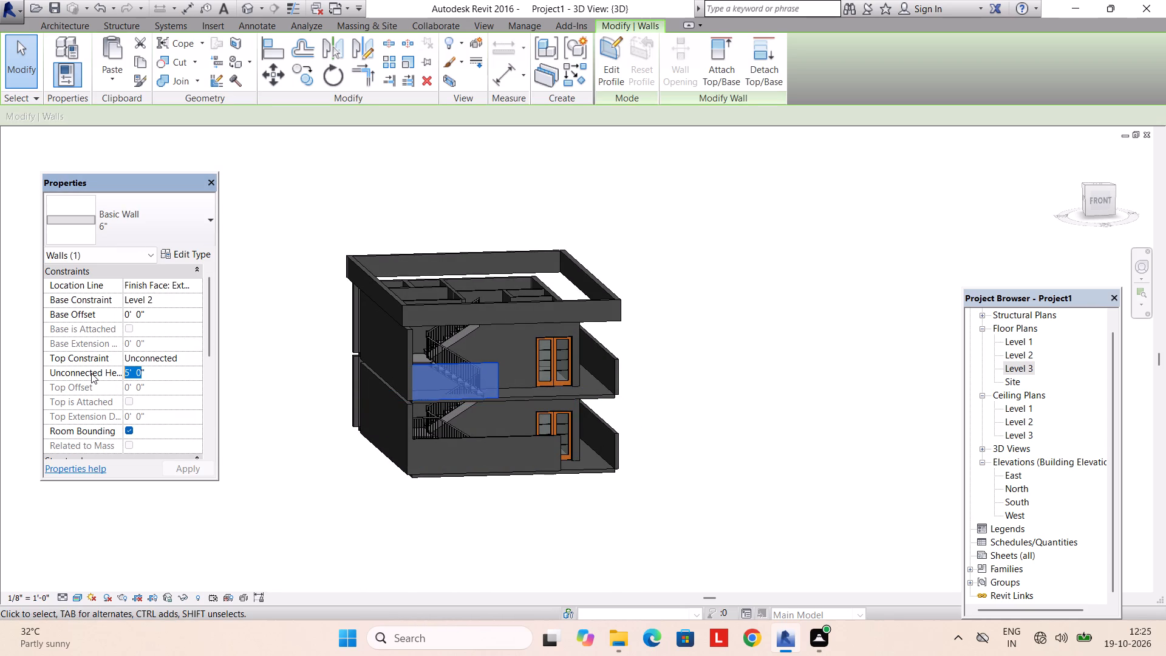
pyautogui.write("3'")
pyautogui.press('Return')
pyautogui.press('Return')
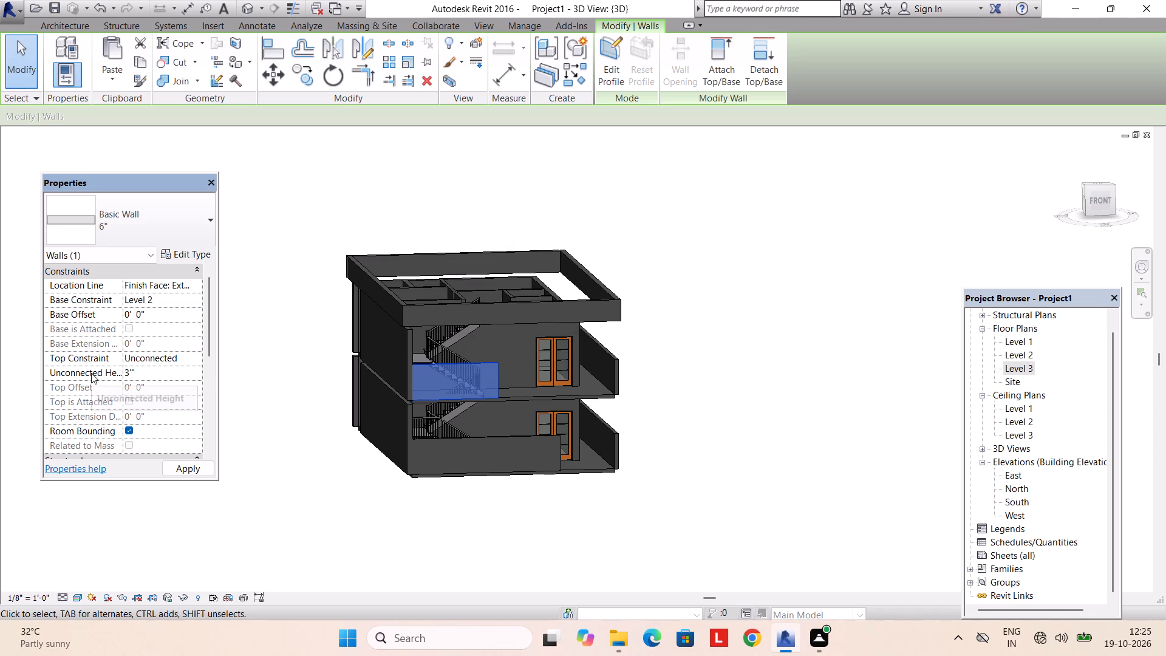
pyautogui.click(160, 367)
pyautogui.press('BackSpace')
pyautogui.press('Return')
pyautogui.press('Return')
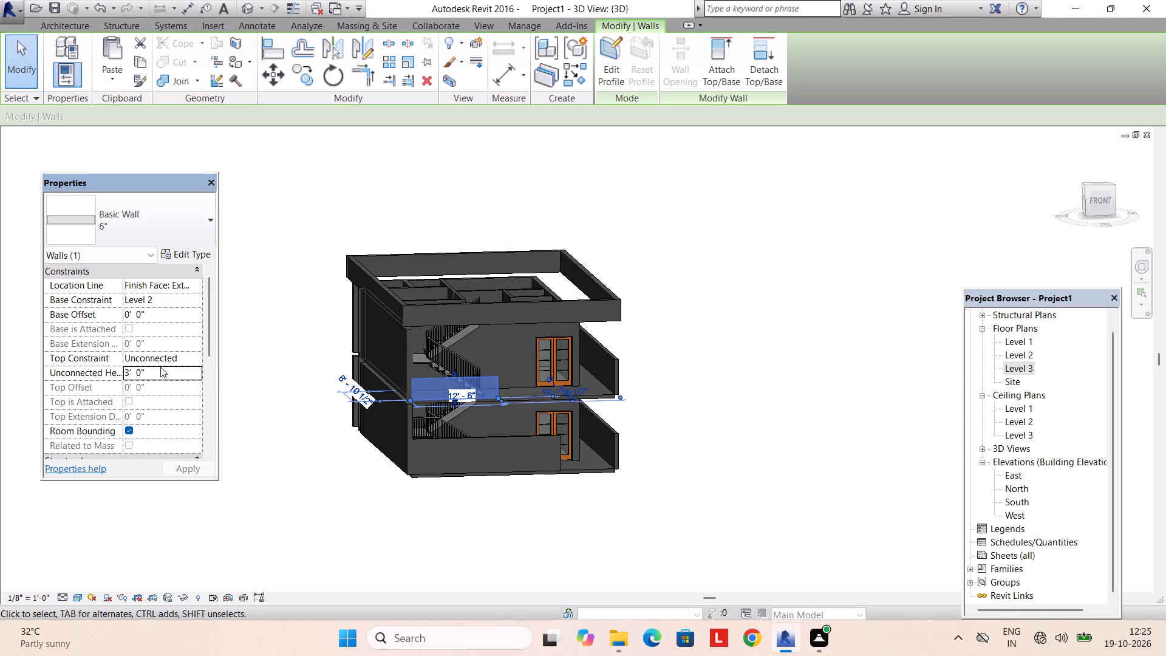
pyautogui.press('Escape')
pyautogui.press('Escape')
# Set the unconnected height of the 6" front boundary wall on Level 1 to 3'.
pyautogui.scroll(-3, 550, 398)
pyautogui.keyDown('shift'); pyautogui.moveTo(544, 401); pyautogui.dragTo(503, 445, button='middle'); pyautogui.keyUp('shift')
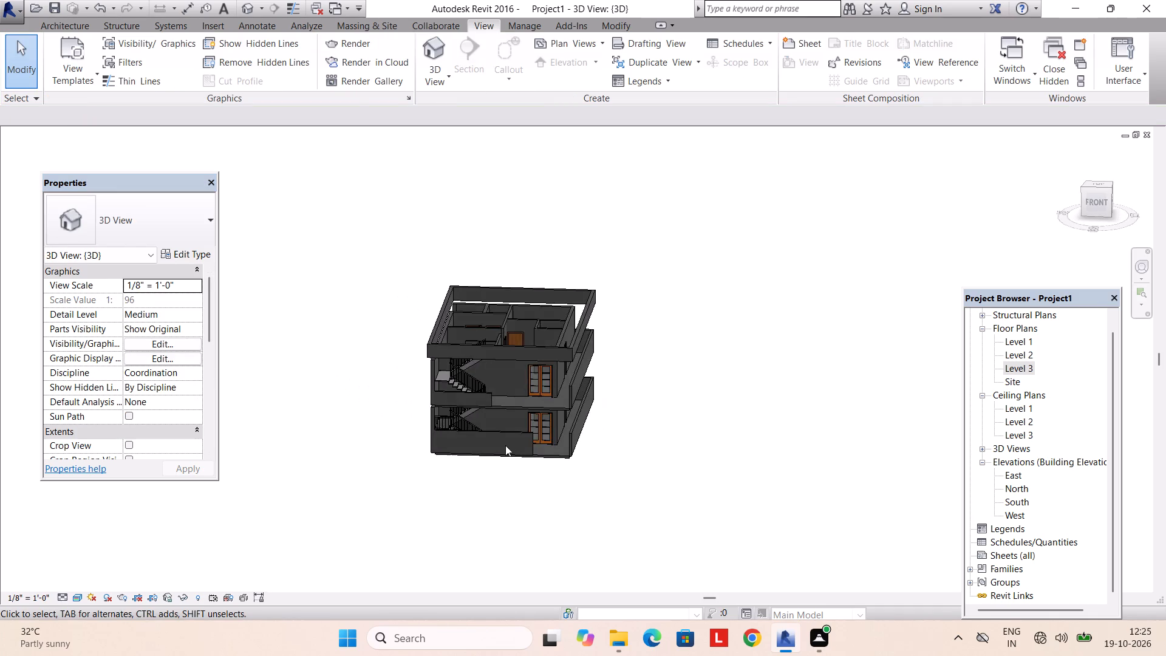
pyautogui.scroll(4, 506, 445)
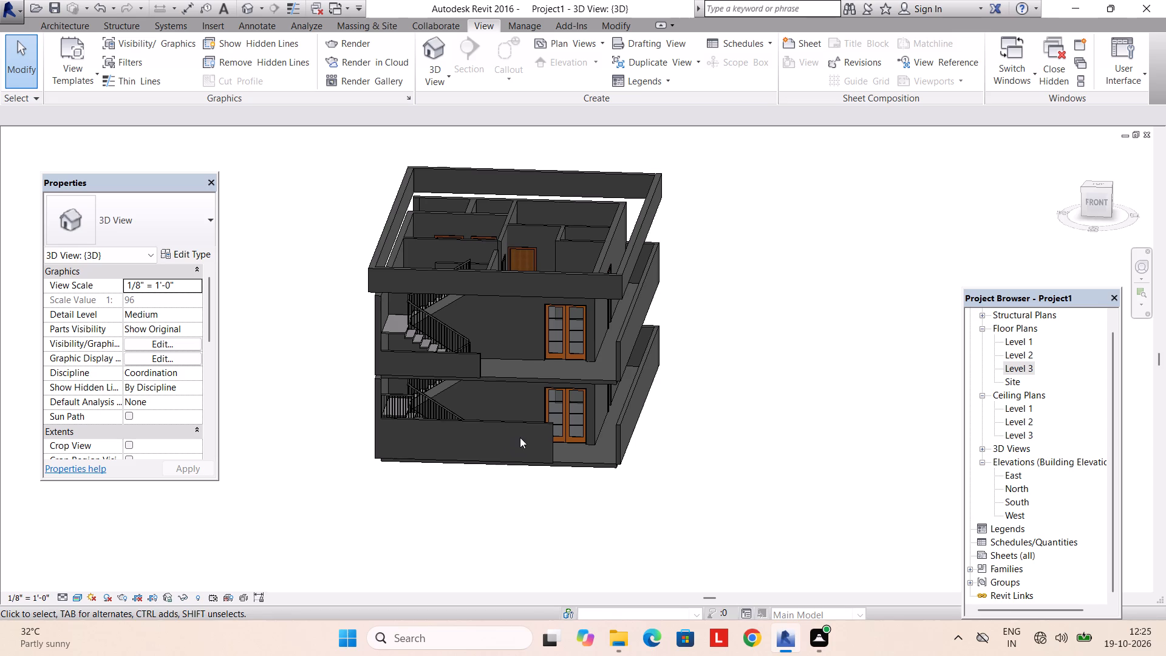
pyautogui.click(505, 425)
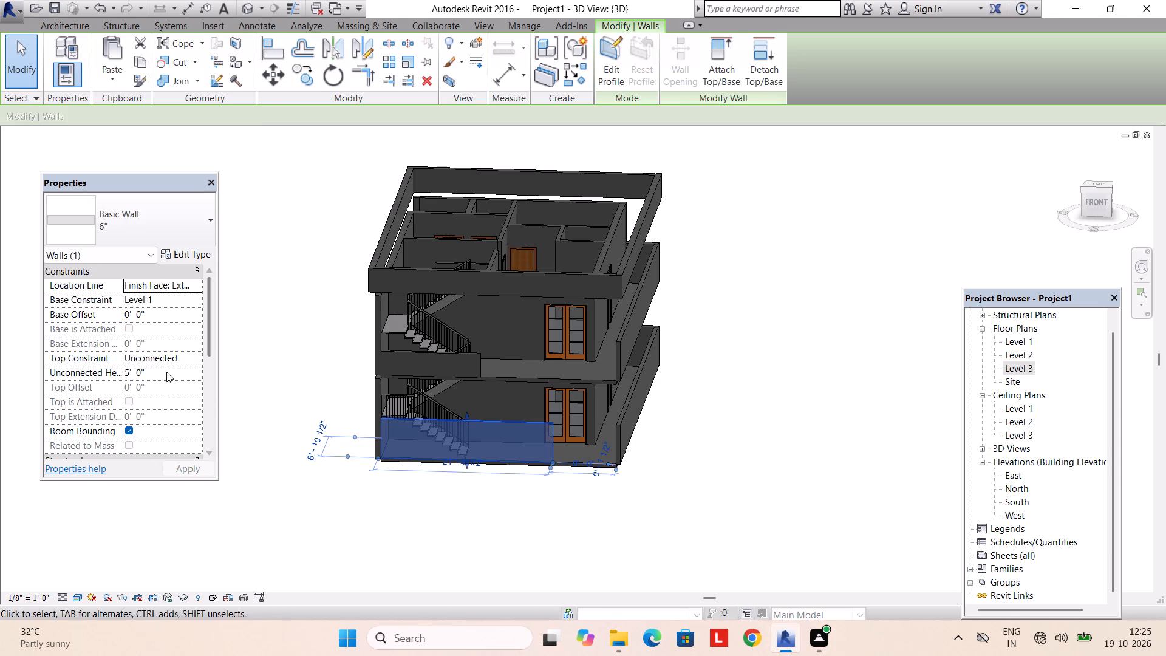
pyautogui.click(166, 371)
pyautogui.write("3'")
pyautogui.press('Return')
pyautogui.press('Return')
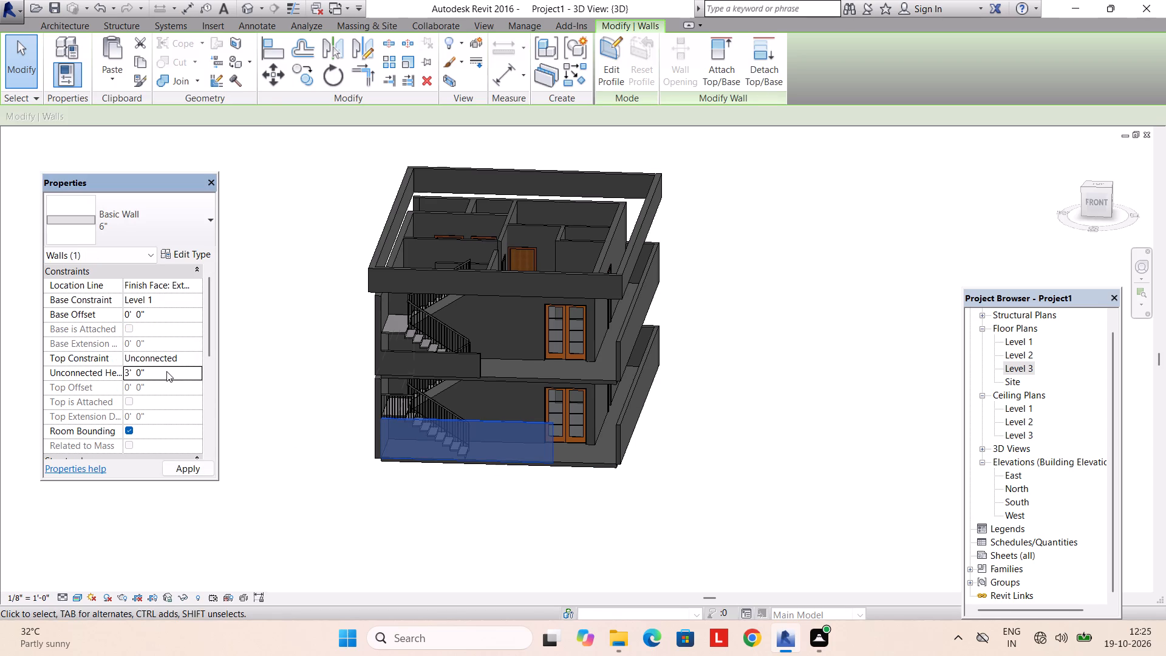
pyautogui.press('Escape')
pyautogui.press('Escape')
# Set the Level 1 floor's height offset from level to 6".
pyautogui.keyDown('shift'); pyautogui.moveTo(485, 405); pyautogui.dragTo(596, 346, button='middle'); pyautogui.keyUp('shift')
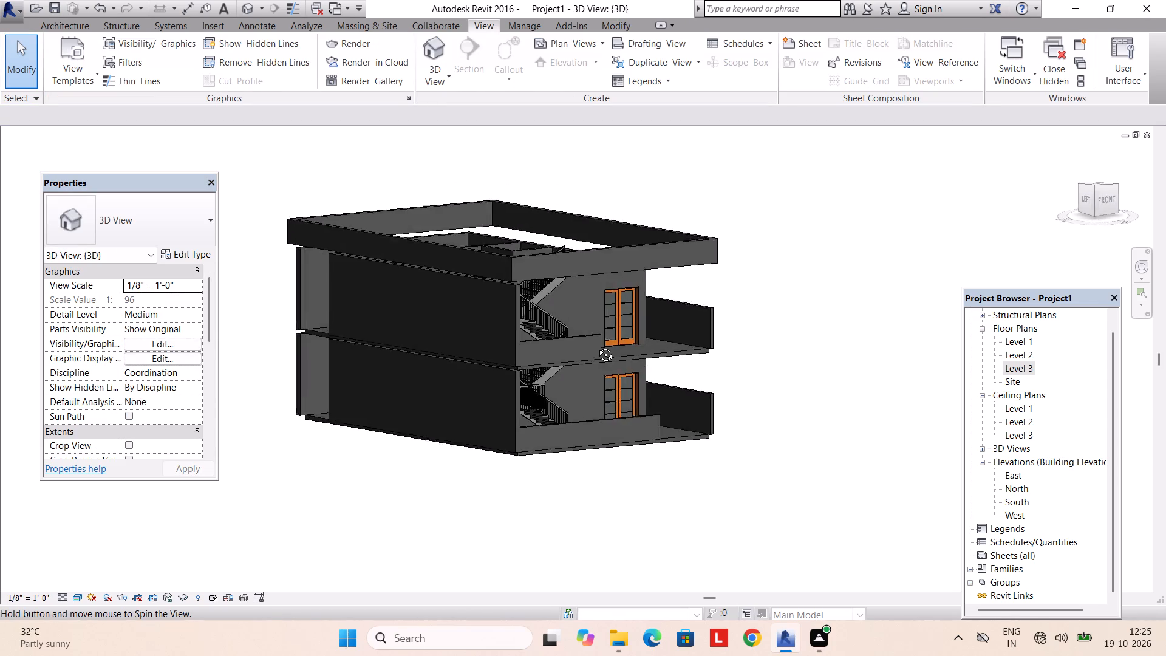
pyautogui.keyDown('shift'); pyautogui.moveTo(596, 346); pyautogui.dragTo(533, 415, button='middle'); pyautogui.keyUp('shift')
pyautogui.scroll(5, 472, 497)
pyautogui.keyDown('shift'); pyautogui.moveTo(449, 478); pyautogui.dragTo(423, 428, button='middle'); pyautogui.keyUp('shift')
pyautogui.keyDown('shift'); pyautogui.scroll(1, 443, 473); pyautogui.keyUp('shift')
pyautogui.click(423, 417)
pyautogui.click(159, 301)
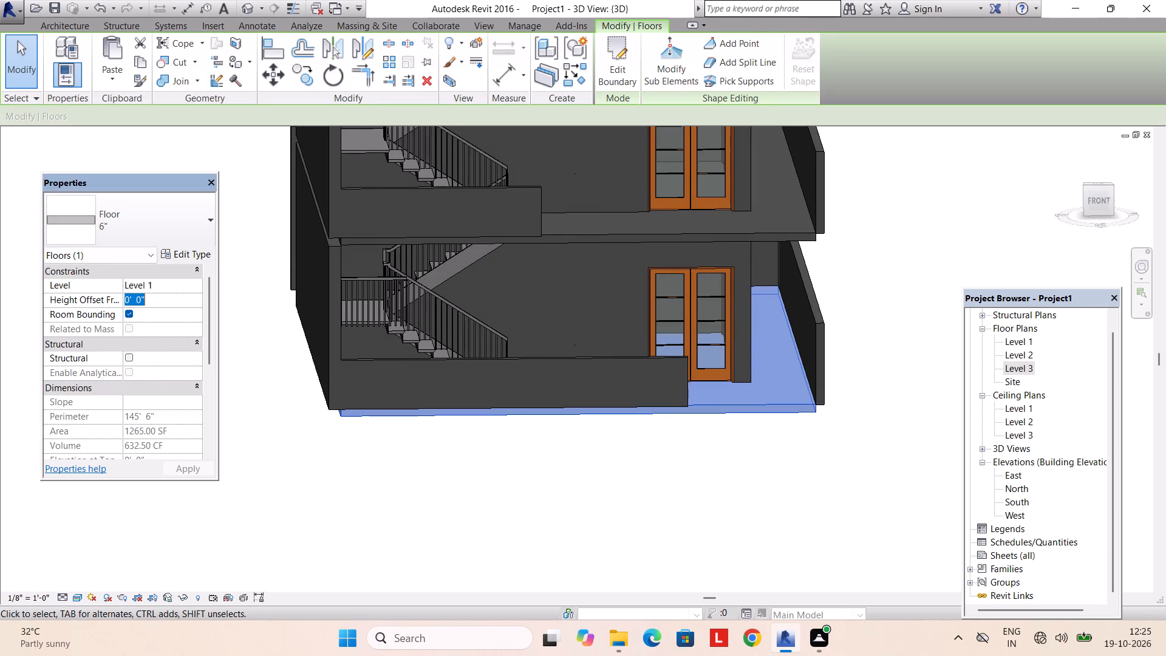
pyautogui.write('6"')
pyautogui.press('Return')
pyautogui.press('Return')
pyautogui.press('Escape')
pyautogui.press('Escape')
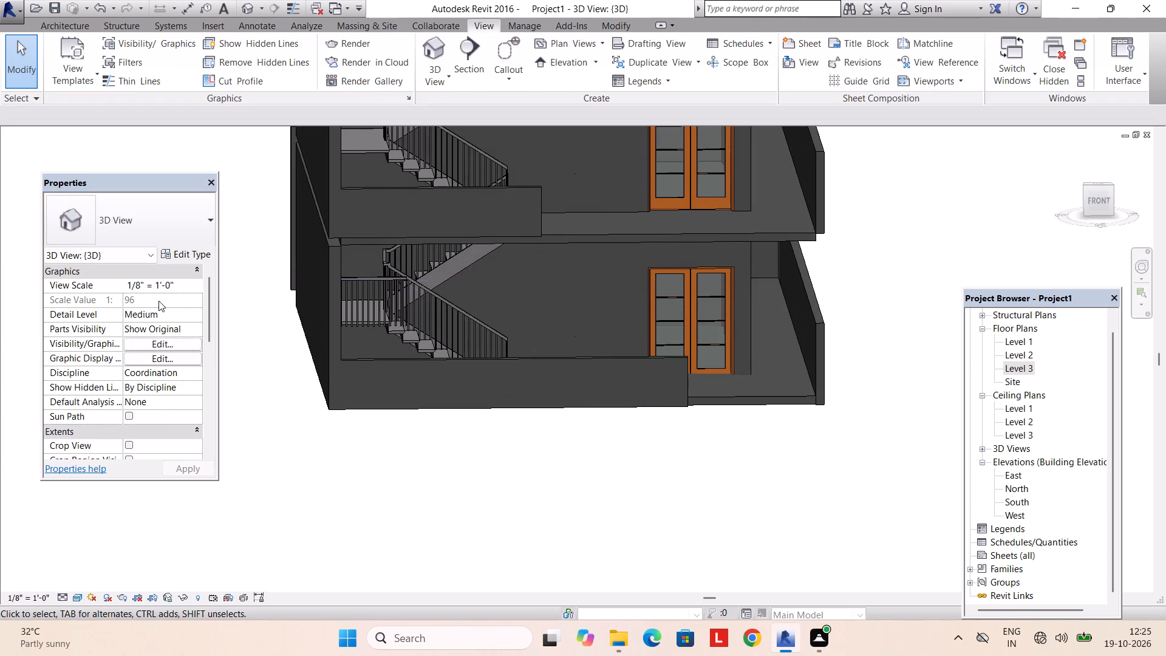
# Examine the raised Level 1 floor around the front double door and boundary walls from several angles.
pyautogui.scroll(5, 735, 337)
pyautogui.keyDown('shift'); pyautogui.moveTo(743, 411); pyautogui.dragTo(719, 451, button='middle'); pyautogui.keyUp('shift')
pyautogui.scroll(1, 650, 502)
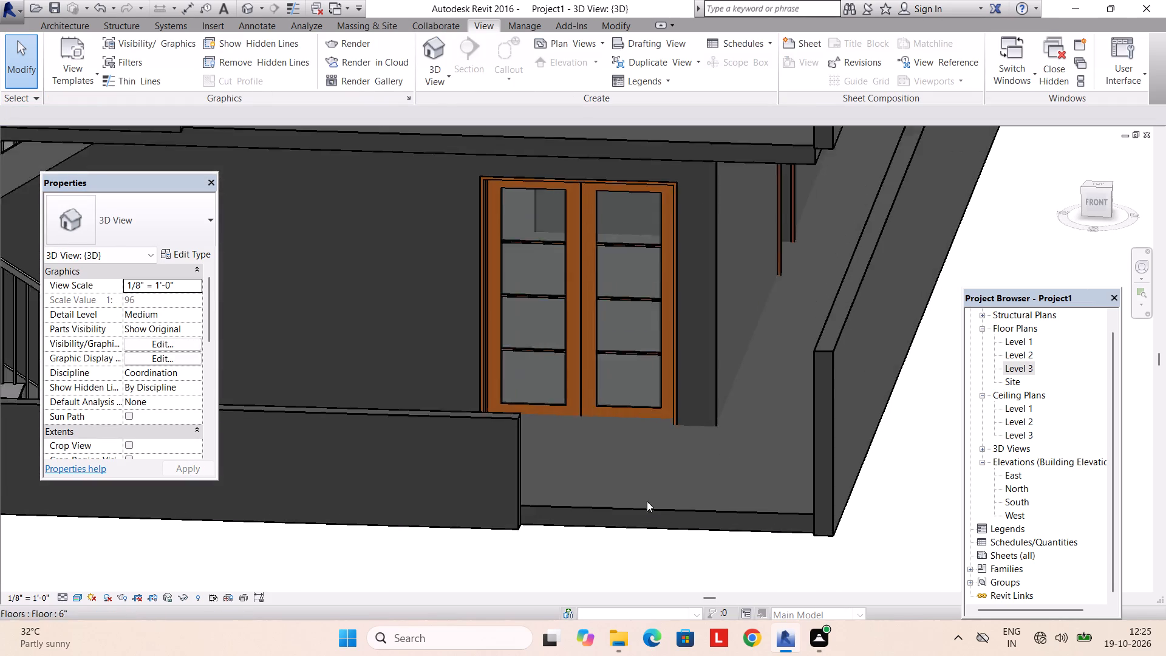
pyautogui.scroll(1, 647, 501)
pyautogui.keyDown('shift'); pyautogui.moveTo(605, 420); pyautogui.dragTo(607, 473, button='middle'); pyautogui.keyUp('shift')
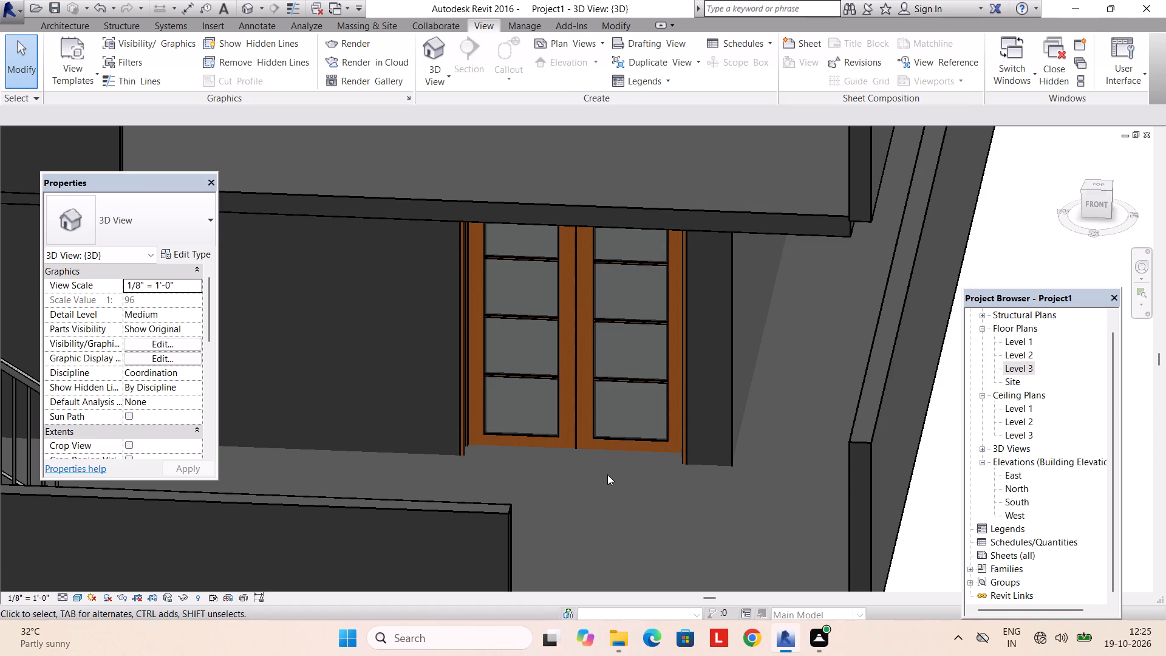
pyautogui.scroll(-10, 722, 441)
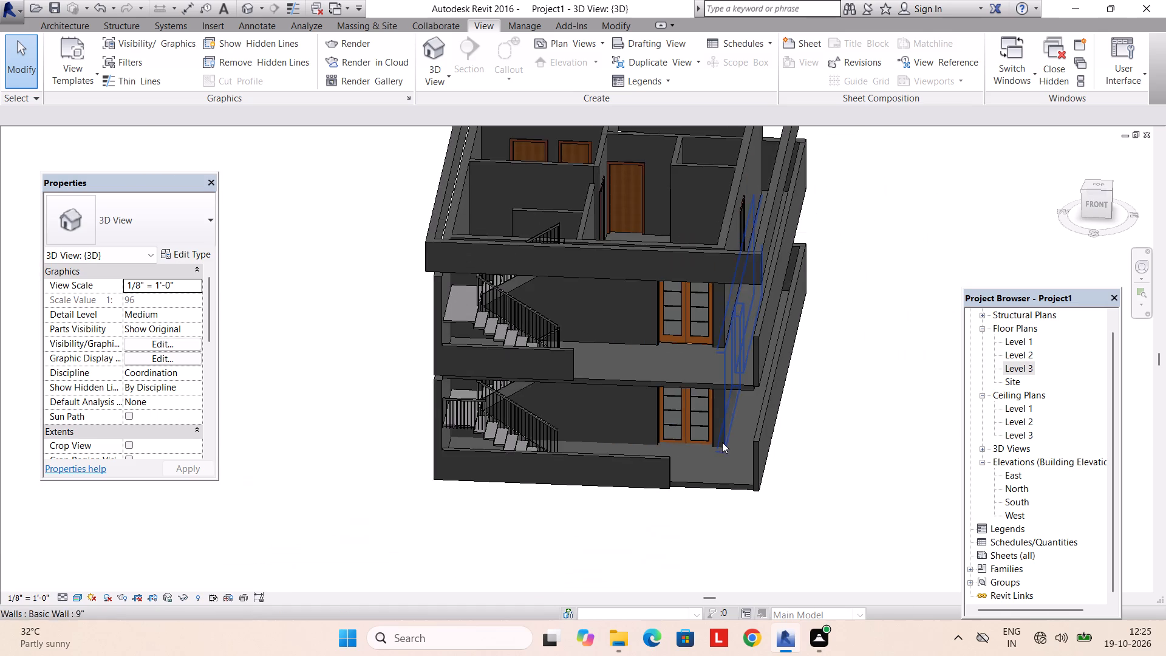
pyautogui.moveTo(722, 442); pyautogui.dragTo(716, 377, button='middle')
pyautogui.keyDown('shift'); pyautogui.moveTo(717, 436); pyautogui.dragTo(725, 375, button='middle'); pyautogui.keyUp('shift')
pyautogui.scroll(1, 724, 415)
pyautogui.keyDown('shift'); pyautogui.moveTo(724, 407); pyautogui.dragTo(726, 382, button='middle'); pyautogui.keyUp('shift')
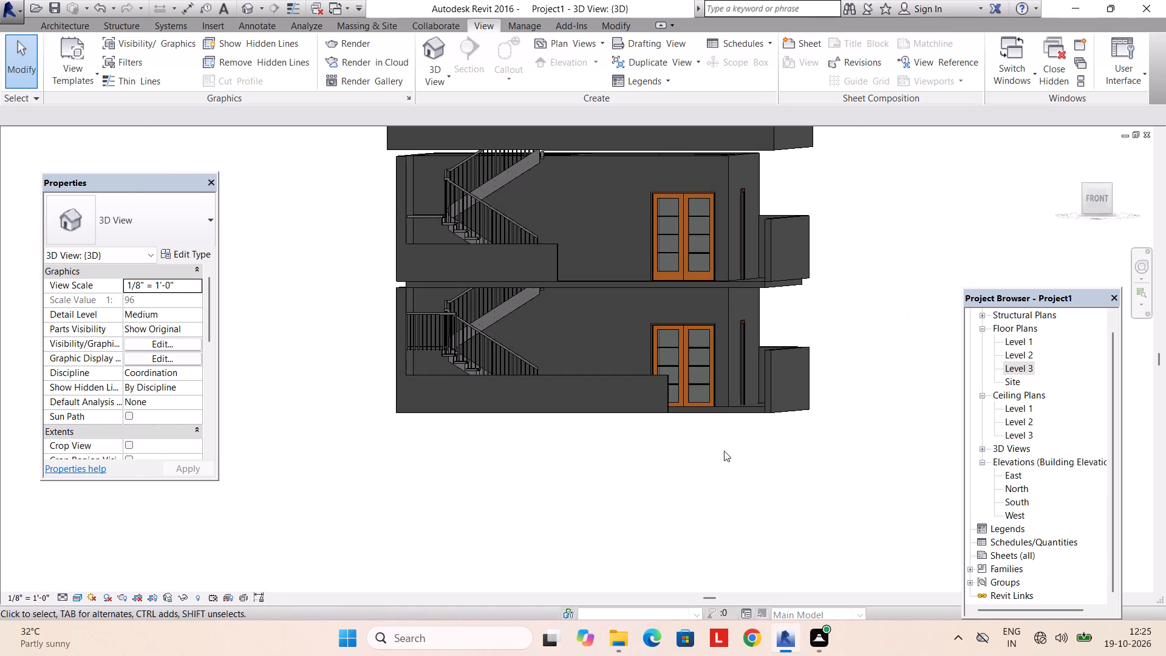
# Open the Level 1 floor's boundary sketch for editing and switch to the Level 1 plan.
pyautogui.click(731, 412)
pyautogui.keyDown('shift'); pyautogui.moveTo(704, 457); pyautogui.dragTo(712, 404, button='middle'); pyautogui.keyUp('shift')
pyautogui.scroll(4, 740, 397)
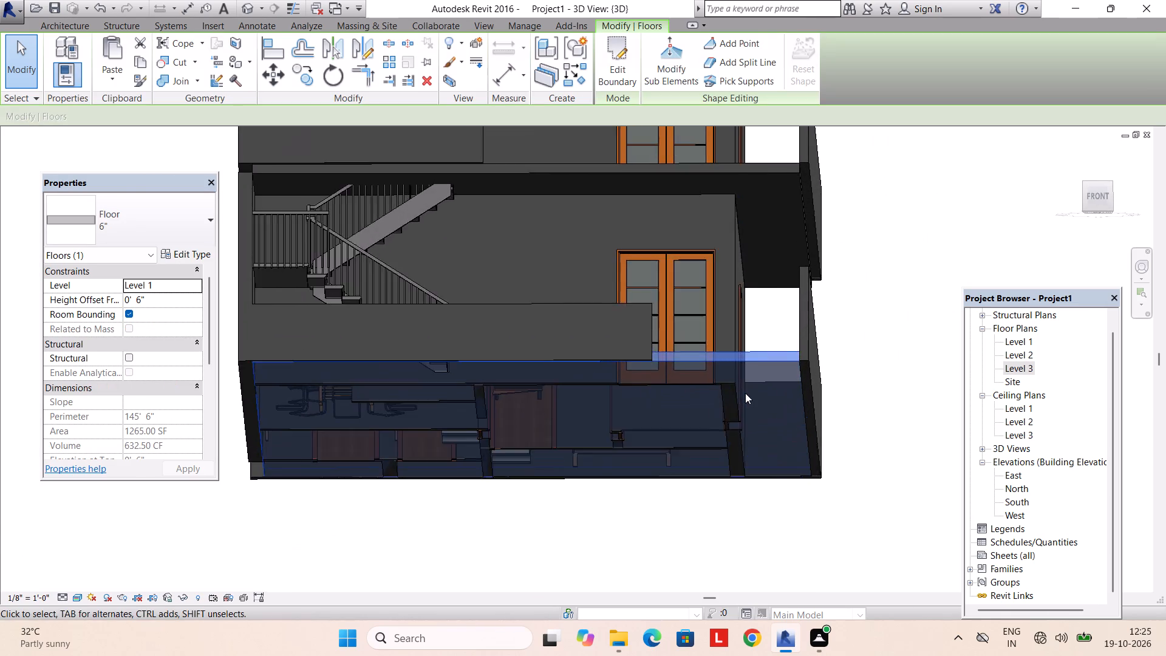
pyautogui.scroll(2, 745, 393)
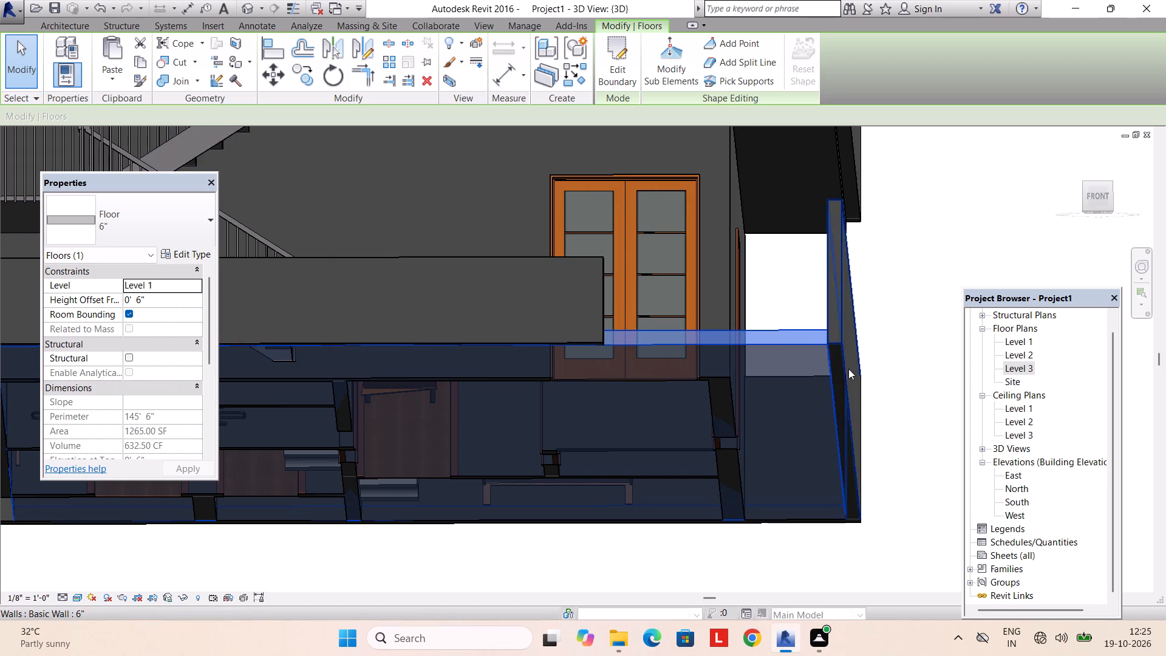
pyautogui.click(601, 72)
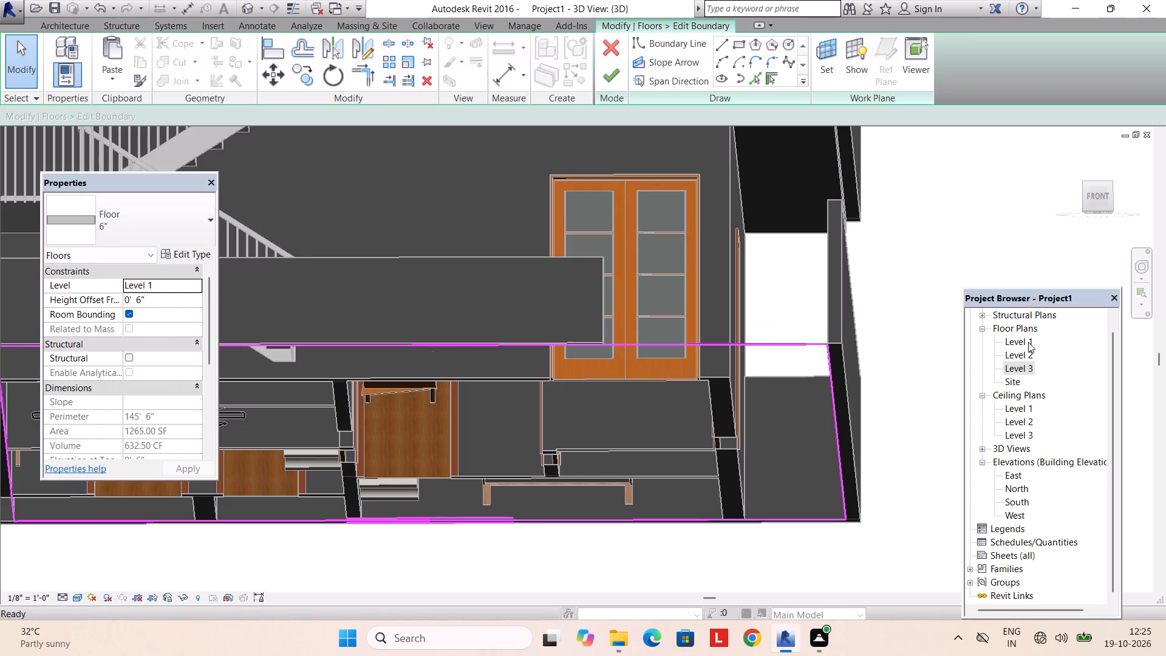
pyautogui.doubleClick(1018, 339)
# Delete the north, east, west and south boundary lines of the Level 1 floor sketch.
pyautogui.scroll(-2, 699, 458)
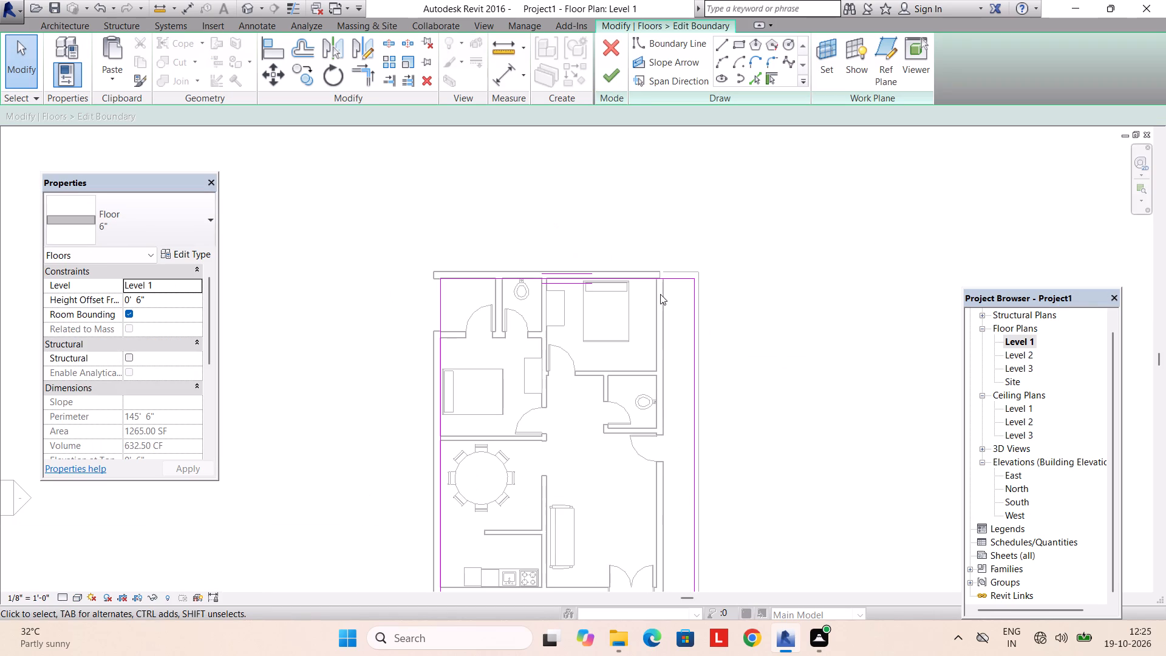
pyautogui.scroll(3, 649, 292)
pyautogui.click(646, 275)
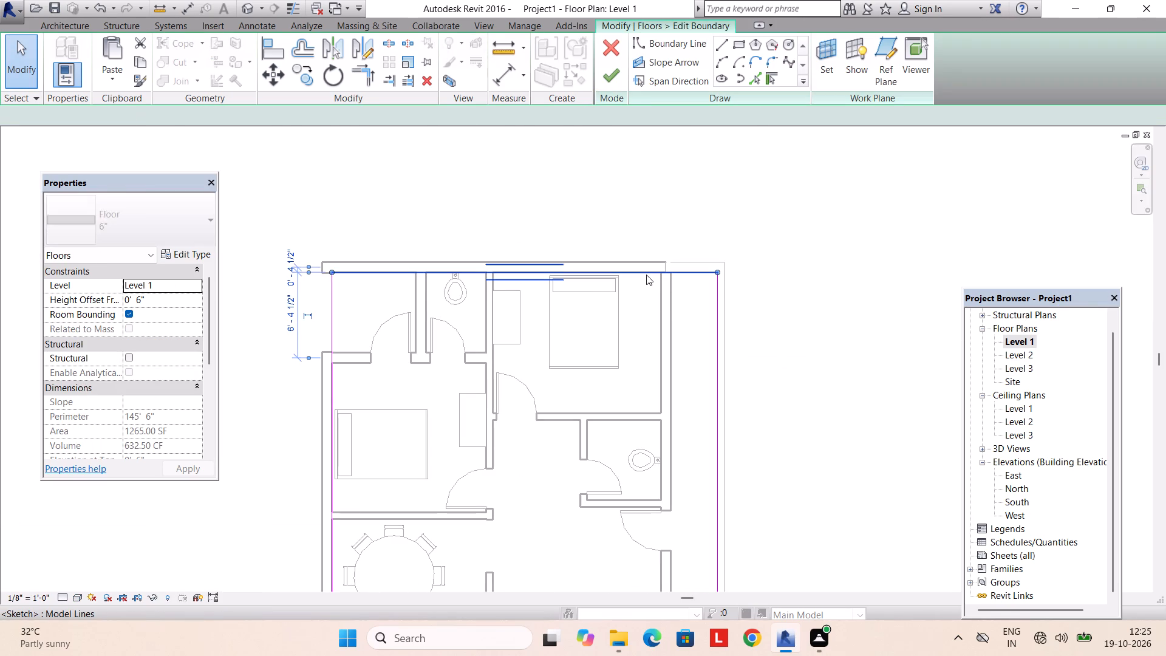
pyautogui.press('Delete')
pyautogui.click(717, 296)
pyautogui.press('Delete')
pyautogui.scroll(-3, 688, 384)
pyautogui.moveTo(687, 383); pyautogui.dragTo(681, 317, button='middle')
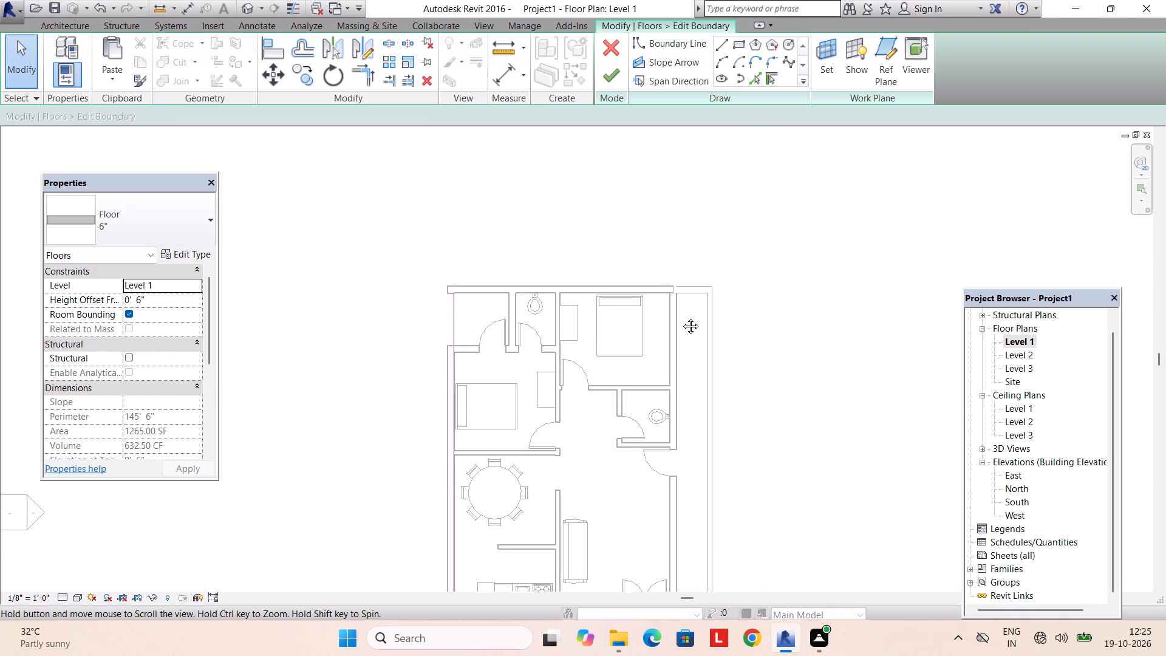
pyautogui.moveTo(681, 317); pyautogui.dragTo(675, 224, button='middle')
pyautogui.click(447, 385)
pyautogui.press('Delete')
pyautogui.click(628, 539)
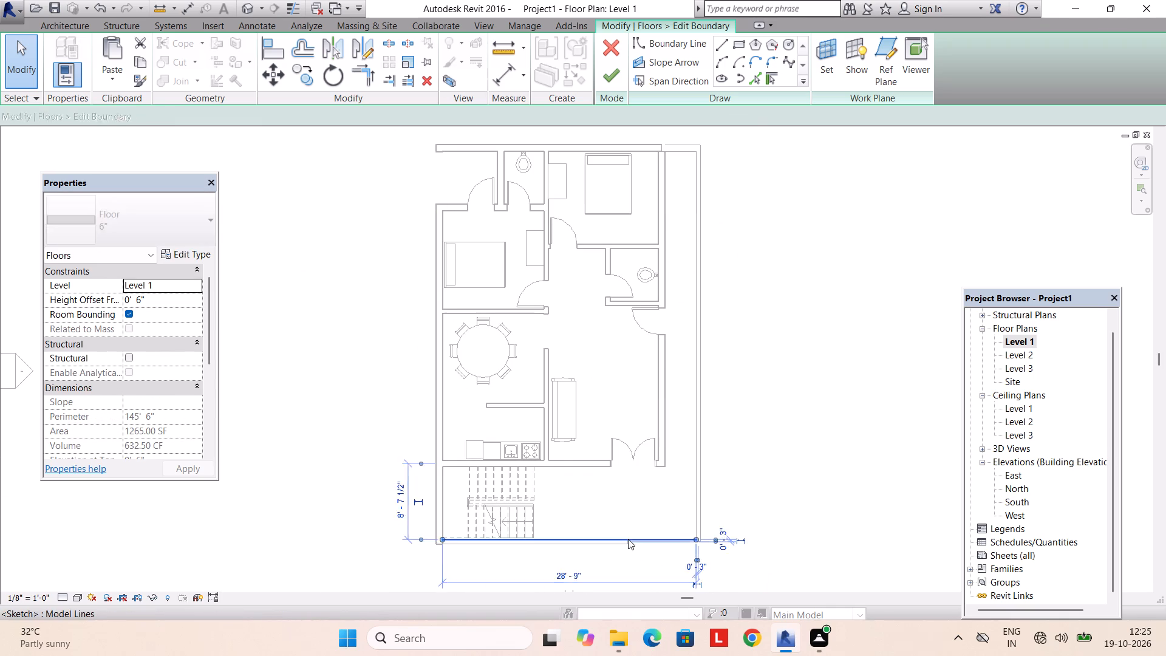
pyautogui.press('Delete')
# Redraw the Level 1 floor boundary as a rectangle from the house's northwest outer corner to the southeast boundary-wall corner and finish the sketch.
pyautogui.click(741, 42)
pyautogui.scroll(2, 400, 234)
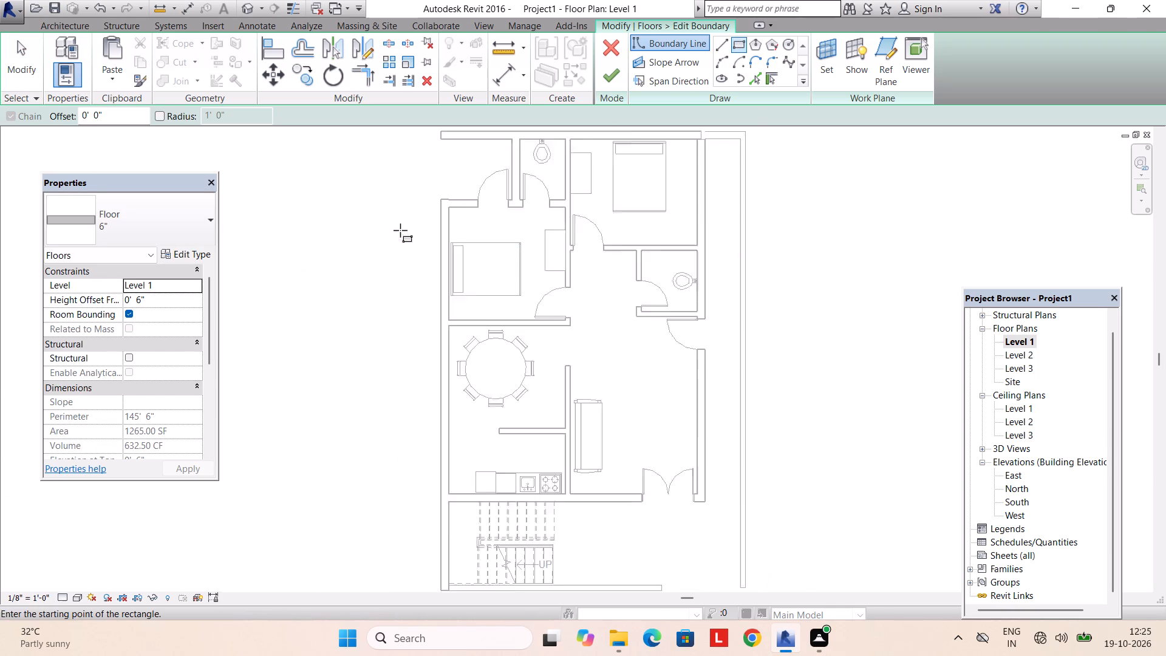
pyautogui.scroll(1, 425, 176)
pyautogui.scroll(-1, 423, 242)
pyautogui.moveTo(427, 250); pyautogui.dragTo(389, 361, button='middle')
pyautogui.click(411, 234)
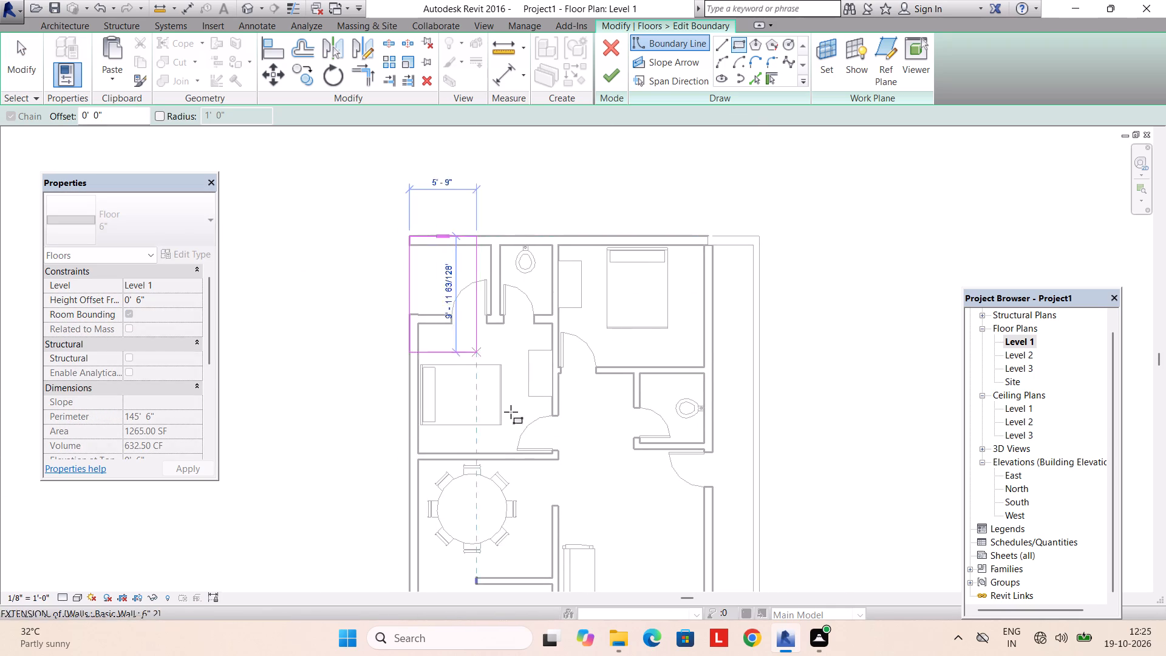
pyautogui.moveTo(543, 497); pyautogui.dragTo(466, 224, button='middle')
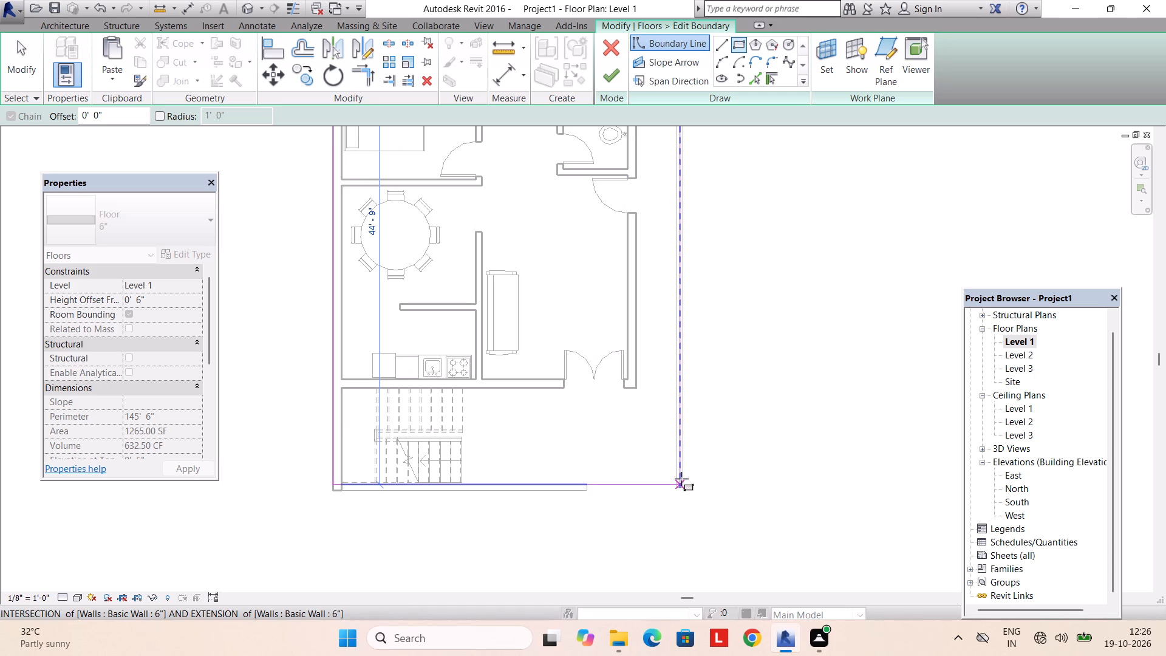
pyautogui.scroll(6, 684, 490)
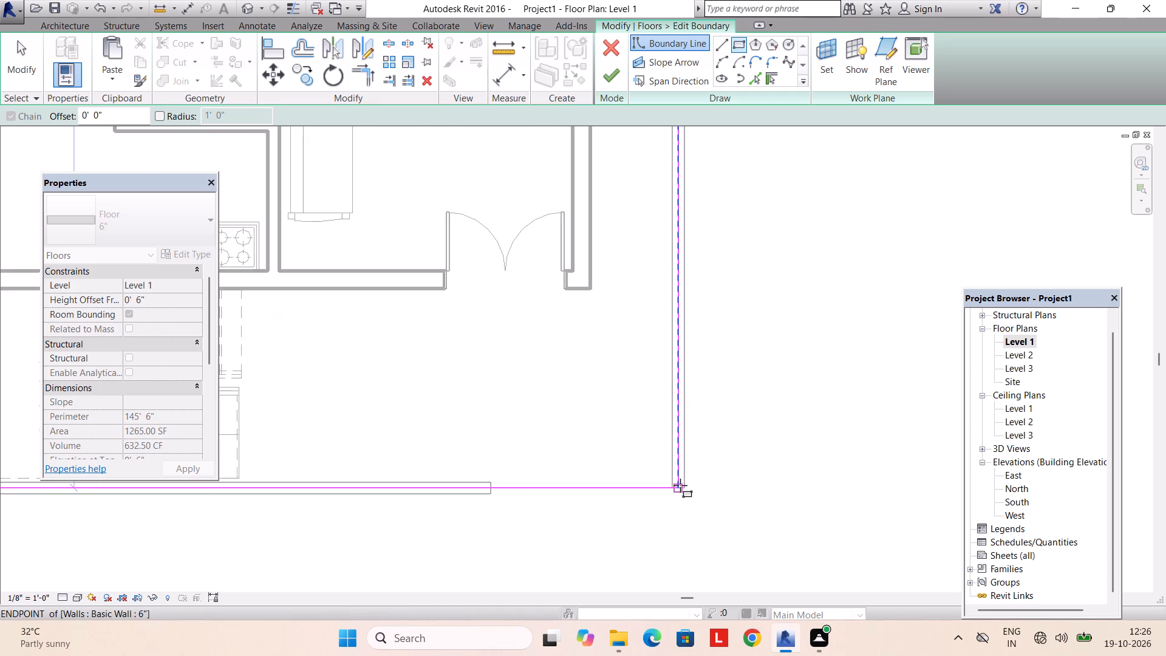
pyautogui.click(683, 485)
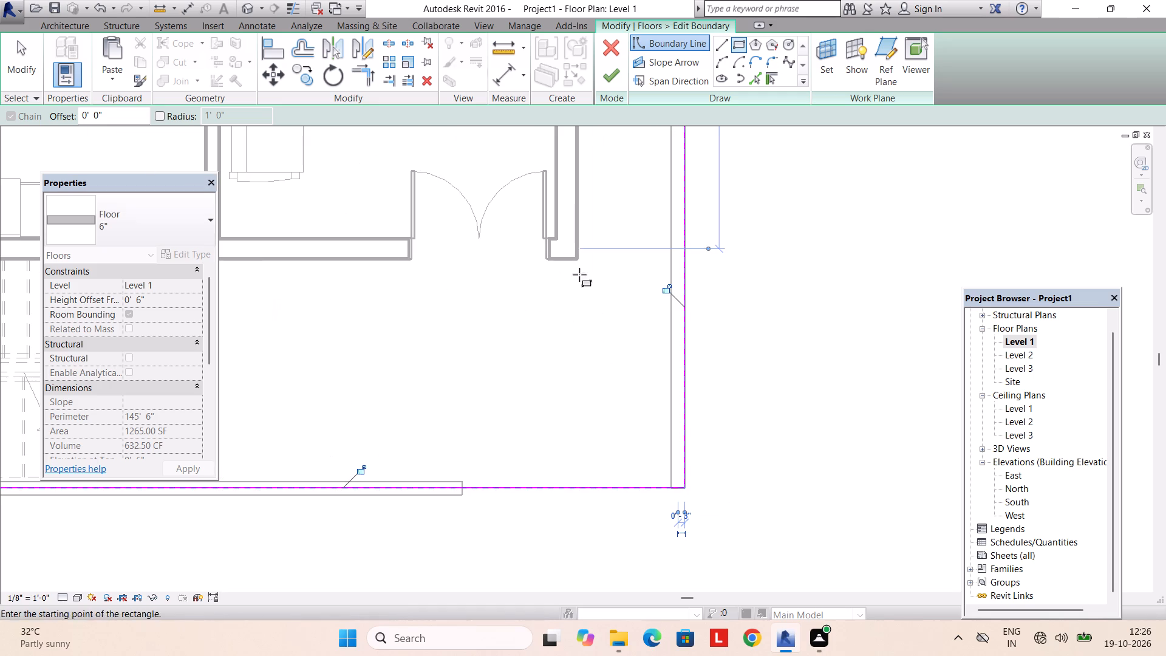
pyautogui.click(607, 80)
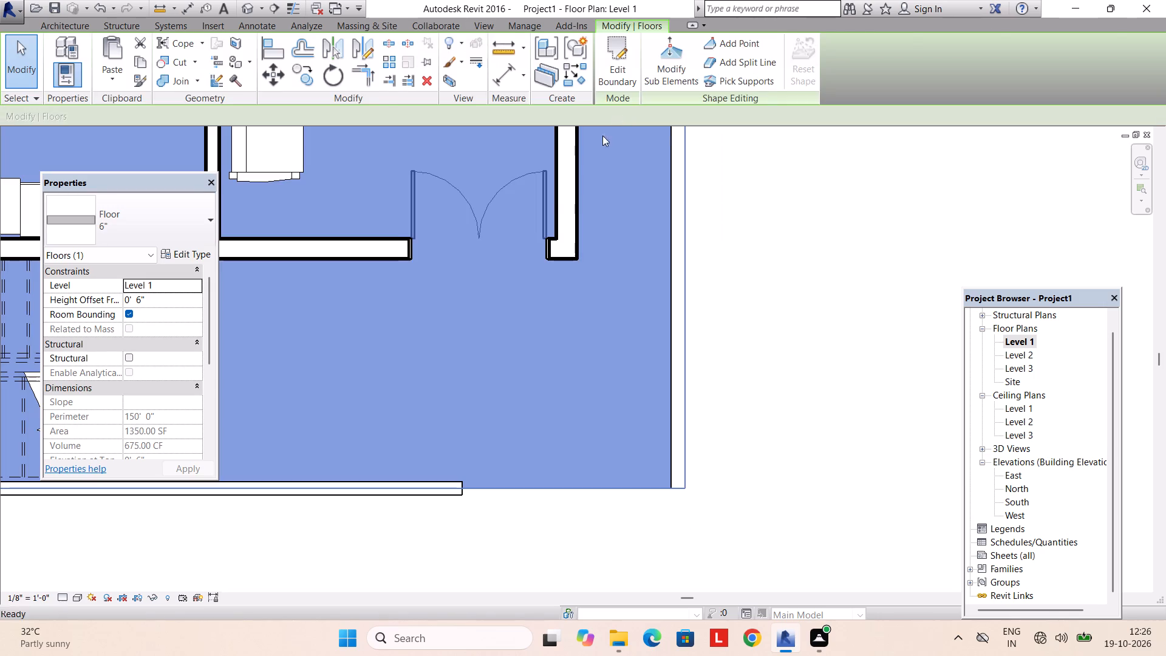
pyautogui.press('Escape')
# Switch to the 3D view and examine the redrawn Level 1 floor's edges against the front and side walls from several angles.
pyautogui.click(443, 86)
pyautogui.click(448, 102)
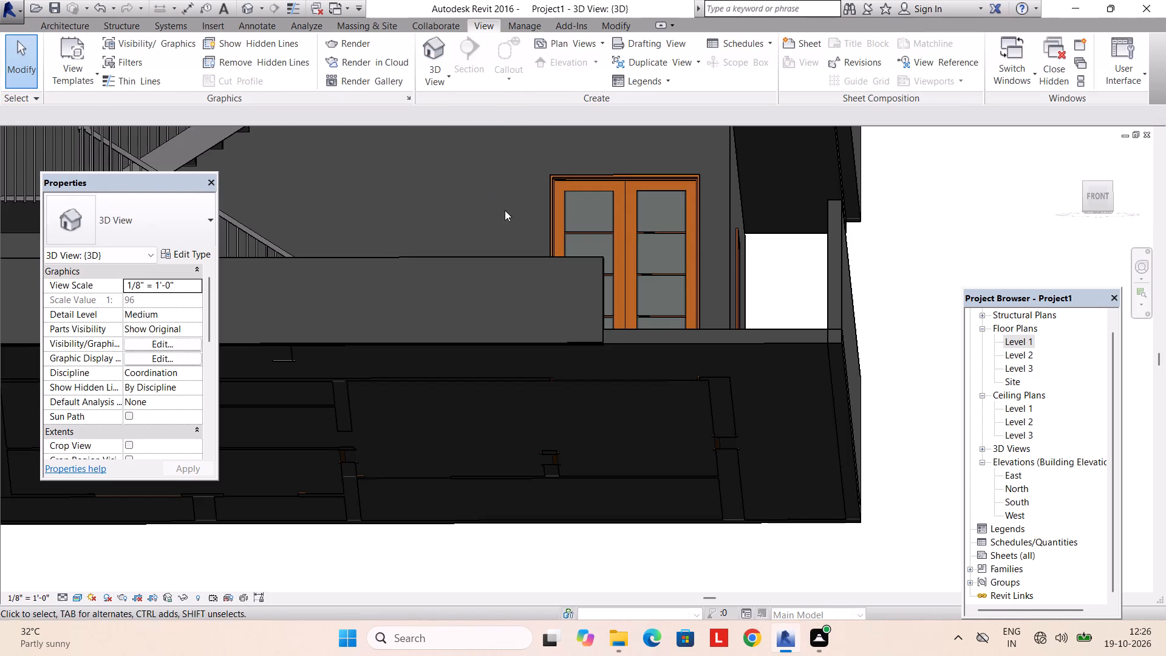
pyautogui.moveTo(592, 327); pyautogui.dragTo(588, 460, button='middle')
pyautogui.moveTo(644, 456); pyautogui.dragTo(632, 335, button='middle')
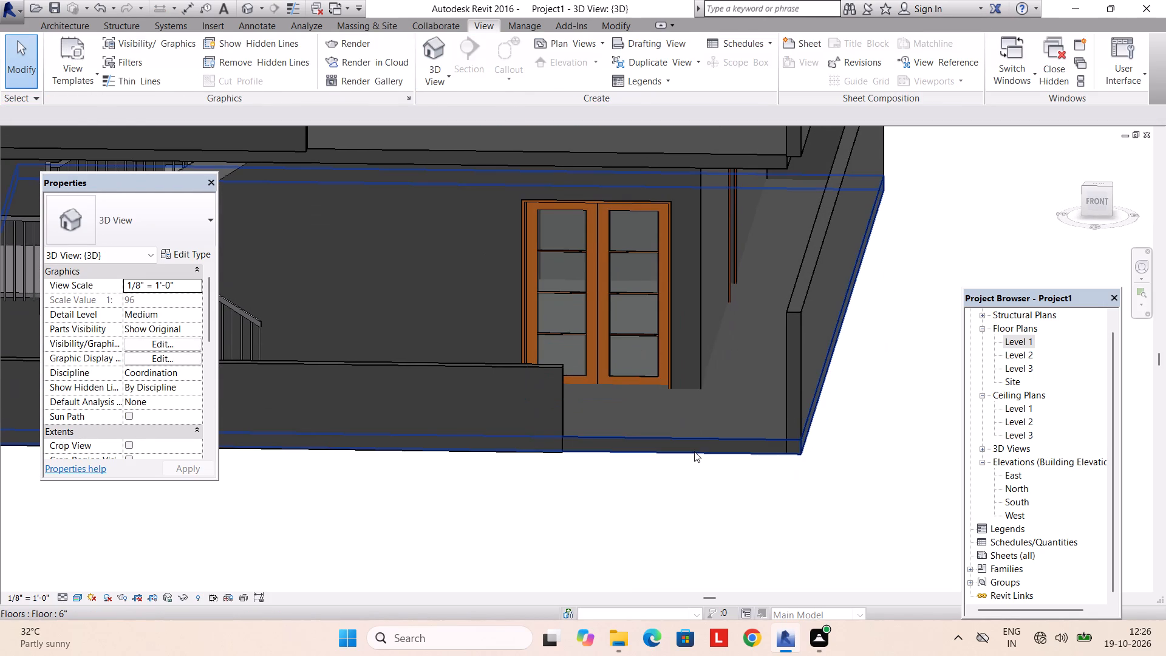
pyautogui.click(694, 449)
pyautogui.press('Escape')
pyautogui.scroll(1, 666, 491)
pyautogui.middleClick(667, 486)
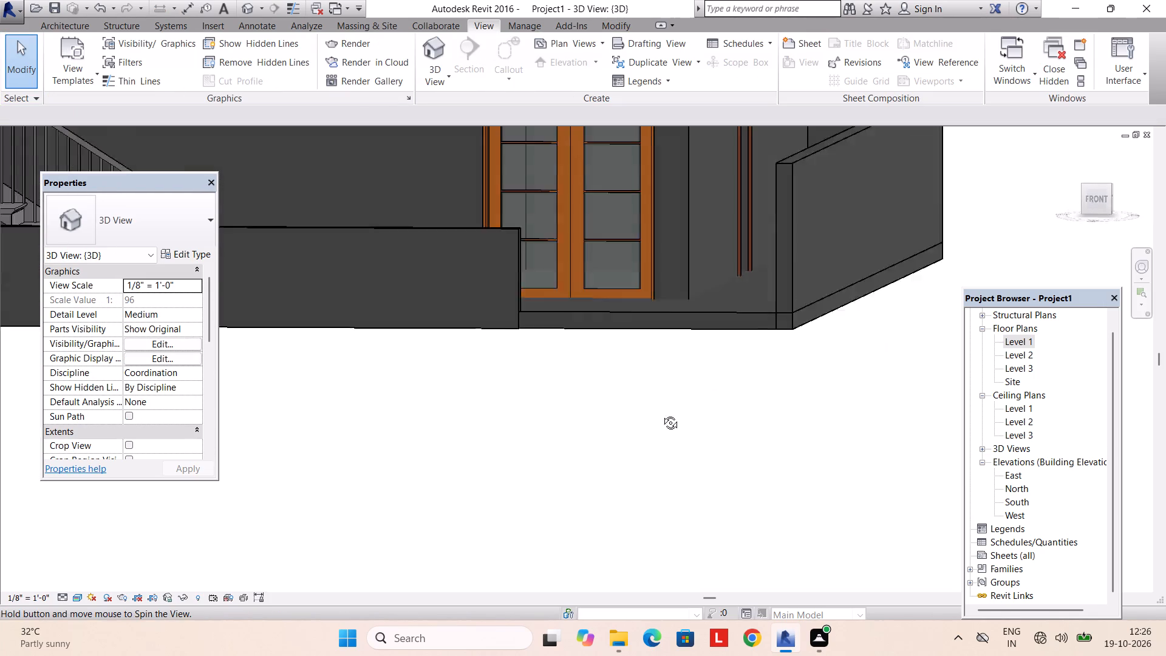
pyautogui.scroll(-4, 654, 436)
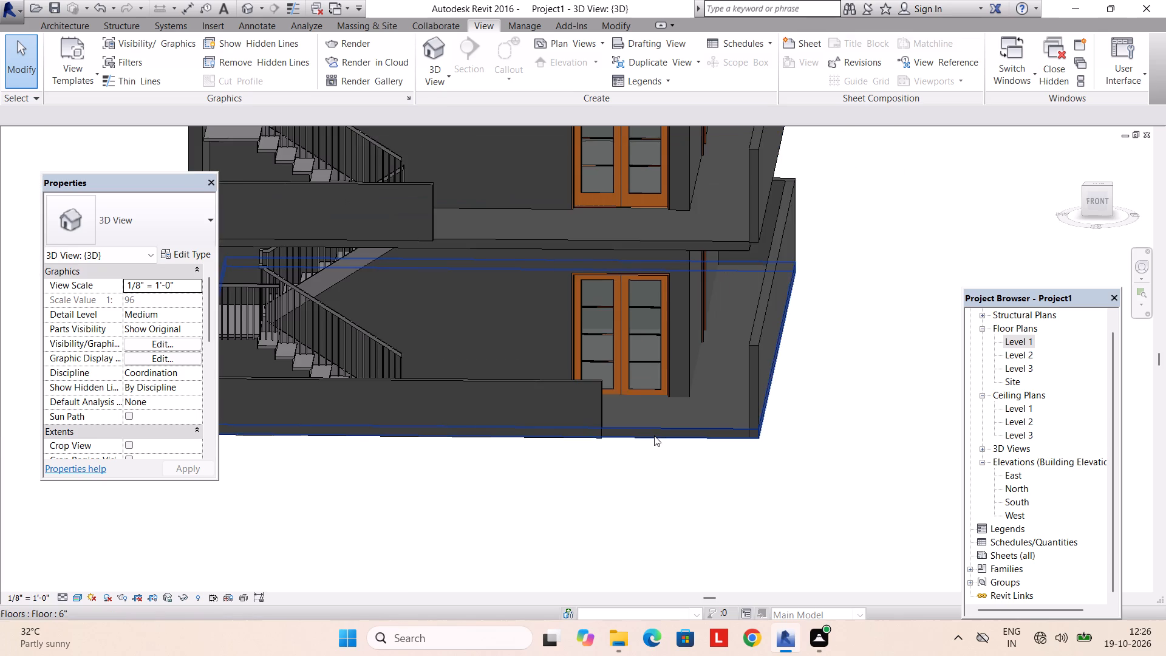
pyautogui.moveTo(653, 436); pyautogui.dragTo(669, 419, button='middle')
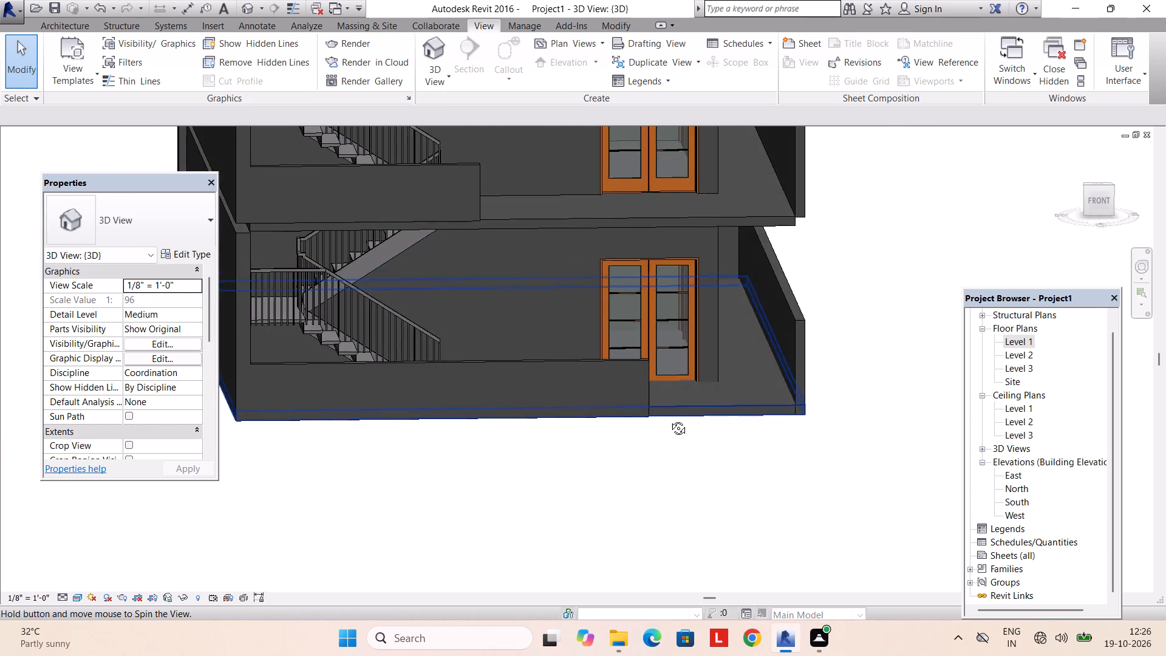
pyautogui.moveTo(669, 419); pyautogui.dragTo(700, 343, button='middle')
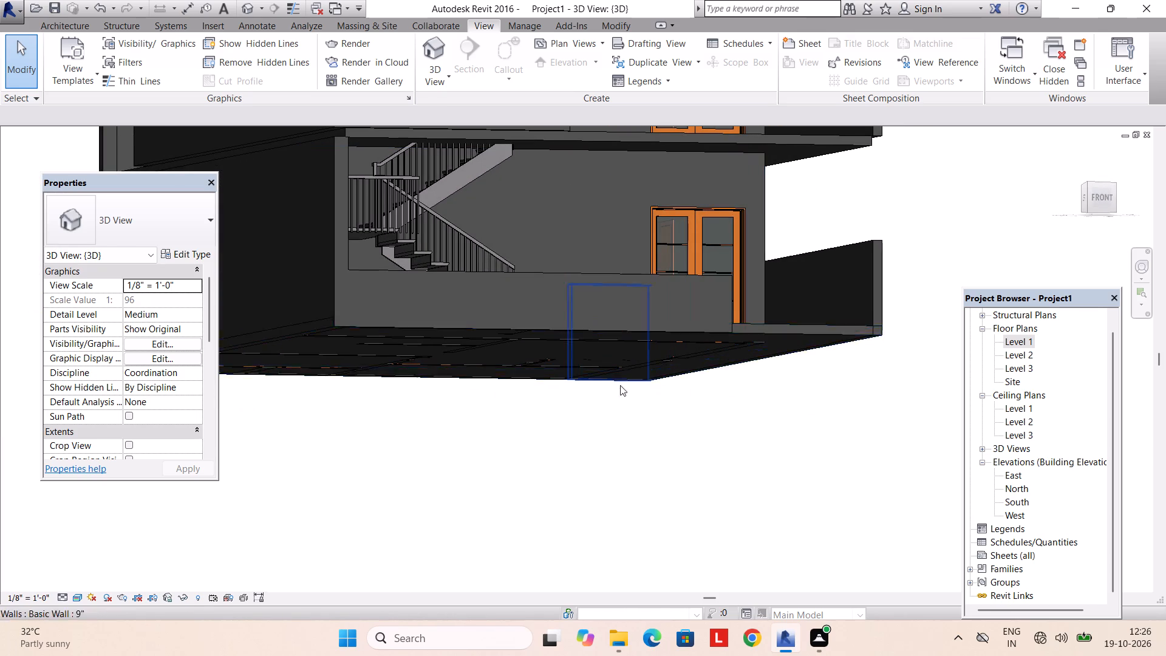
pyautogui.scroll(-3, 600, 389)
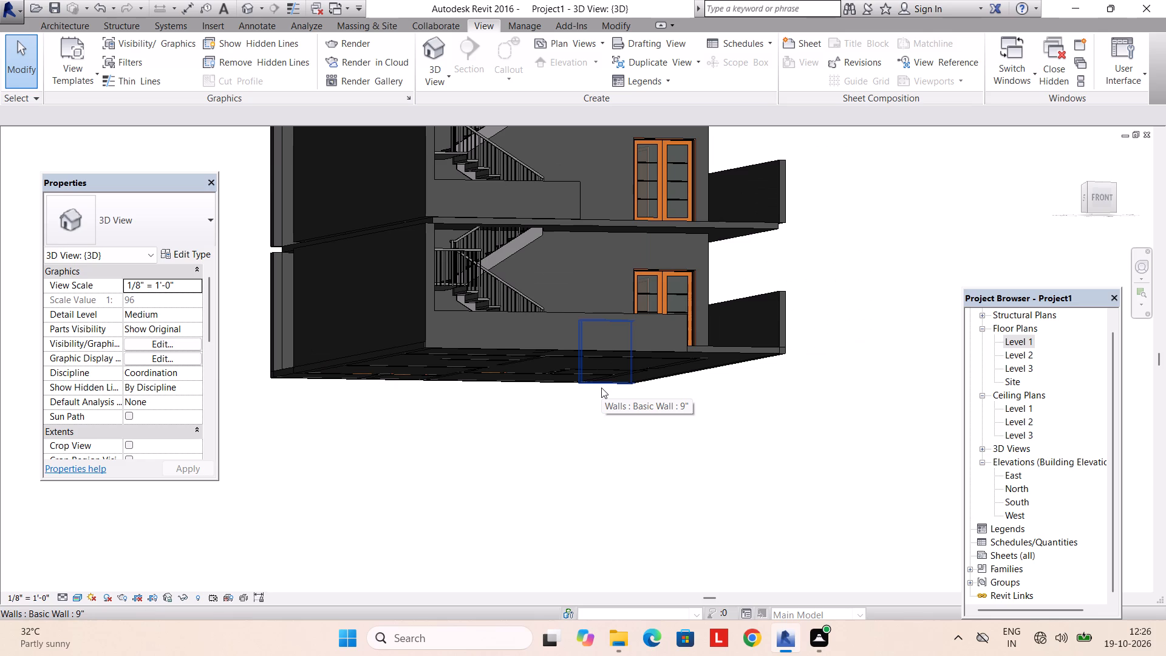
pyautogui.keyDown('shift'); pyautogui.moveTo(601, 388); pyautogui.dragTo(556, 407, button='middle'); pyautogui.keyUp('shift')
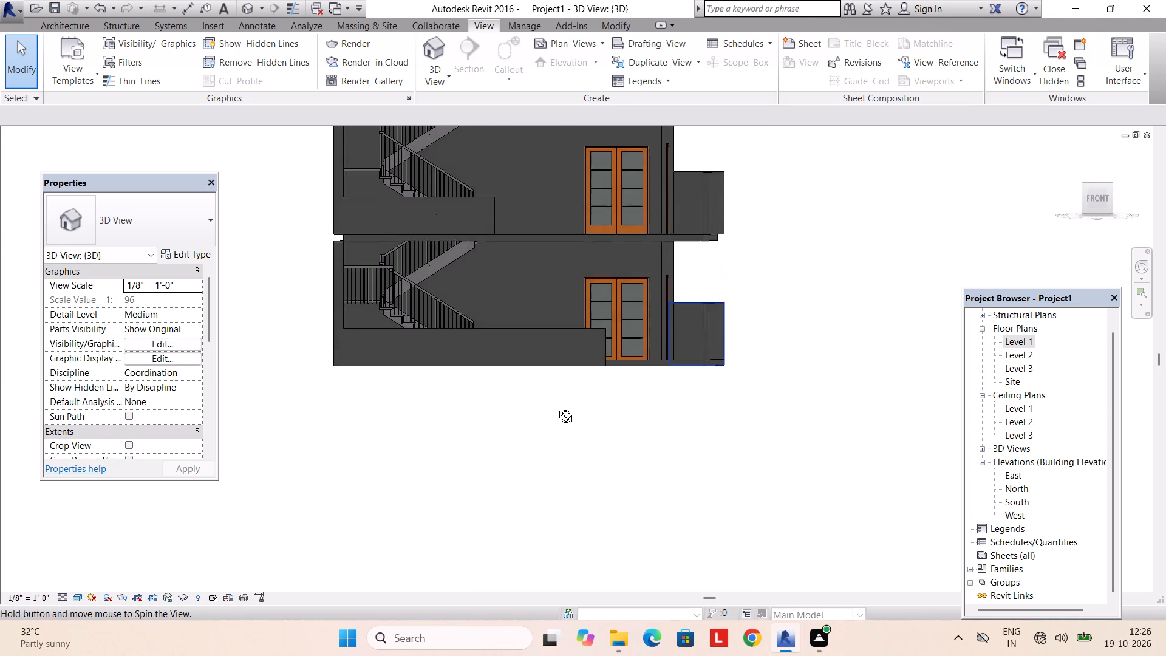
pyautogui.keyDown('shift'); pyautogui.moveTo(556, 407); pyautogui.dragTo(544, 501, button='middle'); pyautogui.keyUp('shift')
pyautogui.scroll(5, 612, 265)
pyautogui.keyDown('shift'); pyautogui.moveTo(620, 267); pyautogui.dragTo(607, 307, button='middle'); pyautogui.keyUp('shift')
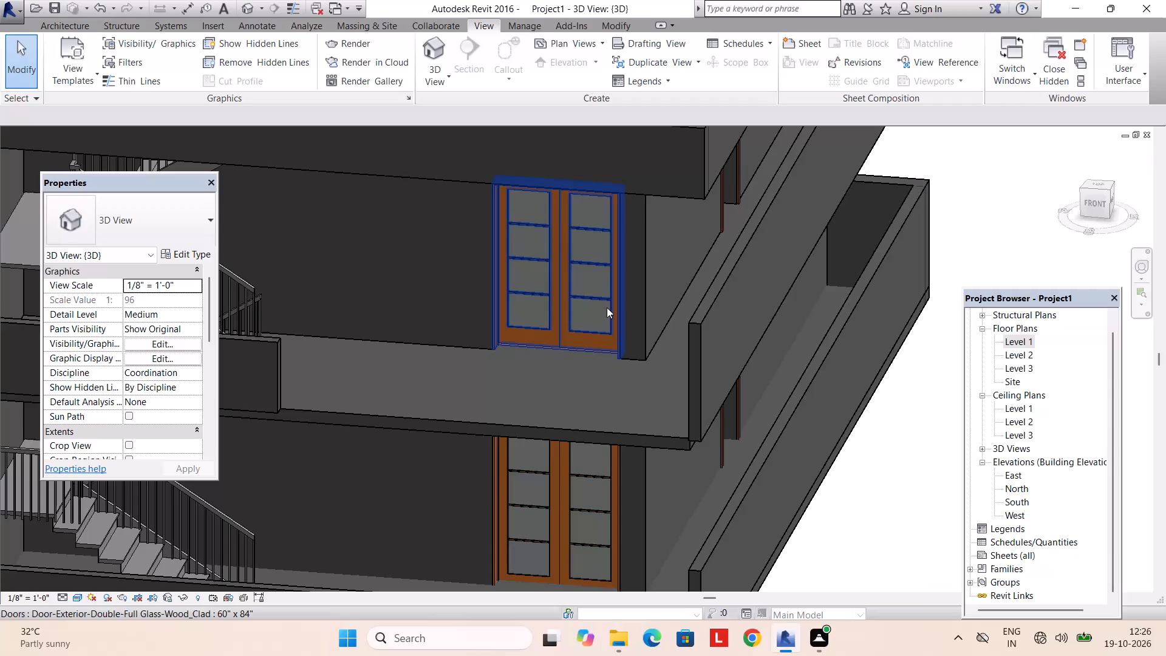
# Set the base offset of the Level 1 east 9" house wall beside the front double door to 6".
pyautogui.scroll(-3, 606, 310)
pyautogui.moveTo(599, 383); pyautogui.dragTo(601, 321, button='middle')
pyautogui.scroll(2, 641, 417)
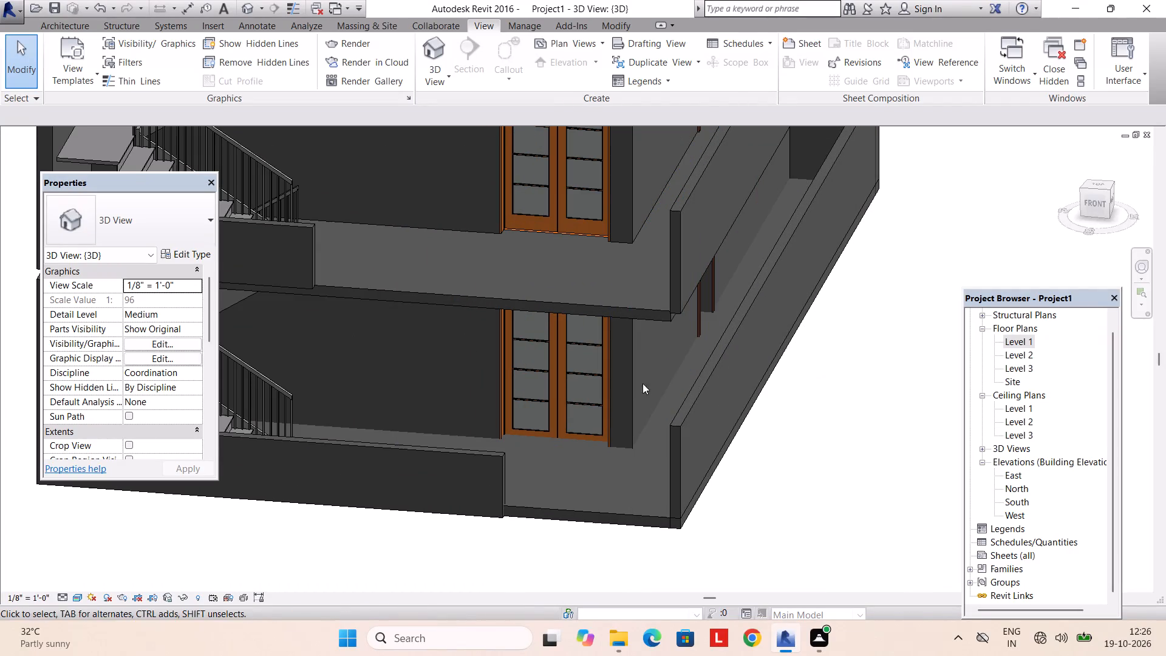
pyautogui.click(648, 419)
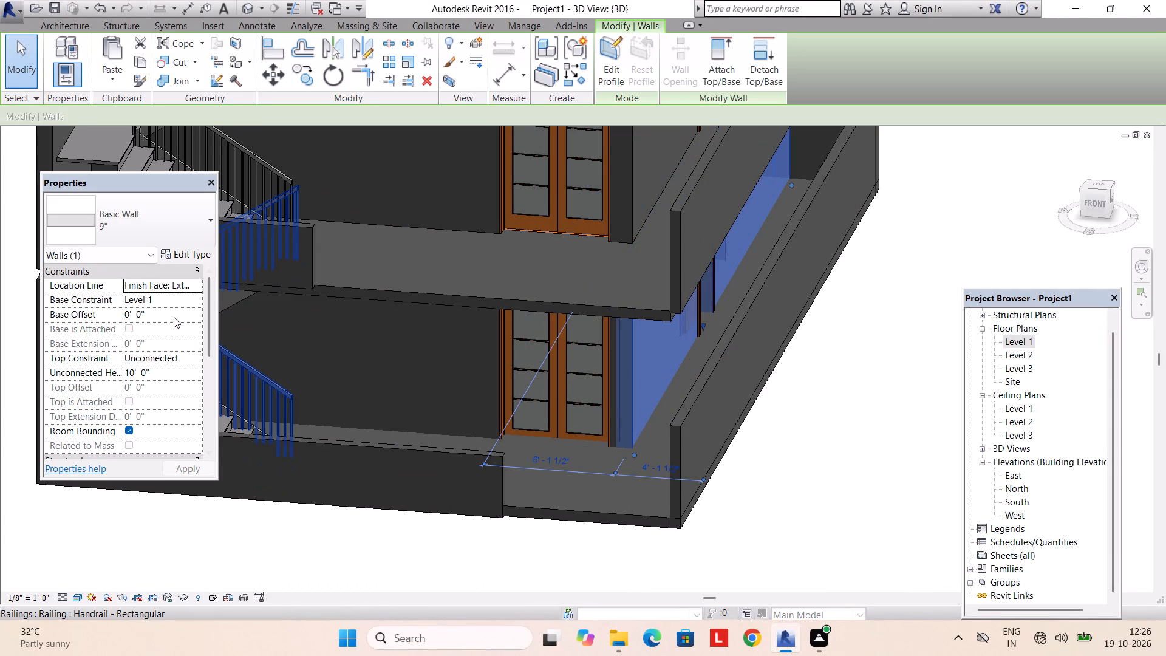
pyautogui.click(173, 315)
pyautogui.write('6"')
pyautogui.press('Return')
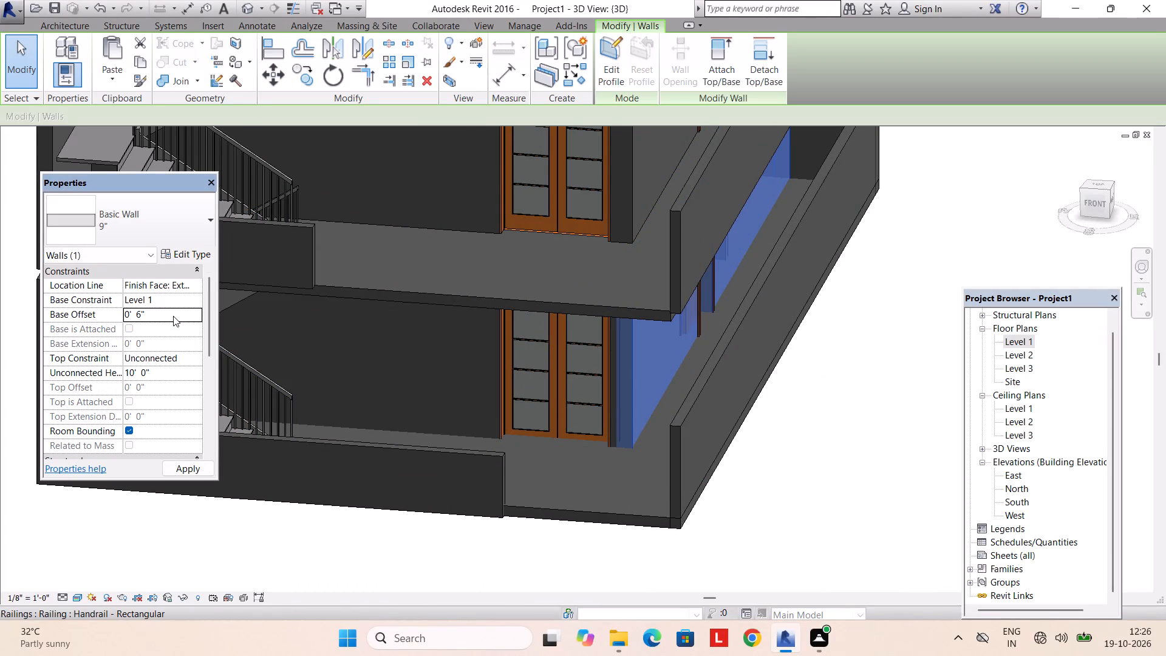
pyautogui.press('Return')
pyautogui.press('Escape')
pyautogui.press('Escape')
# Examine how the Level 1 house walls and front double door meet the raised floor from several angles.
pyautogui.keyDown('shift'); pyautogui.moveTo(523, 363); pyautogui.dragTo(518, 342, button='middle'); pyautogui.keyUp('shift')
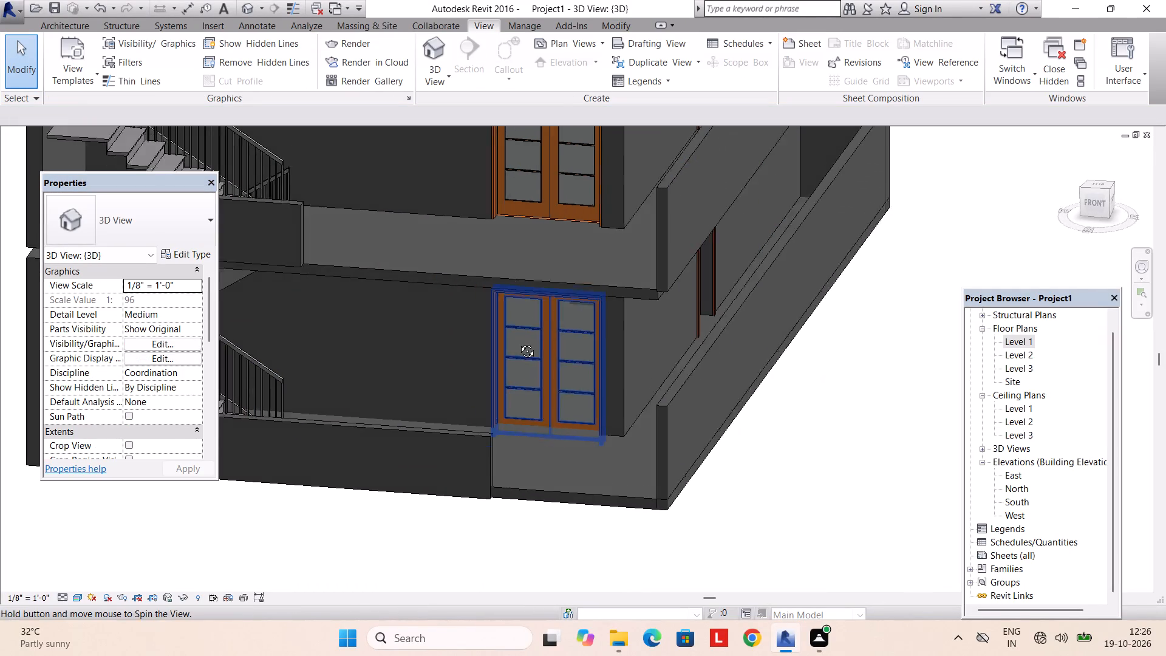
pyautogui.keyDown('shift'); pyautogui.moveTo(518, 342); pyautogui.dragTo(520, 289, button='middle'); pyautogui.keyUp('shift')
pyautogui.scroll(1, 585, 307)
pyautogui.keyDown('shift'); pyautogui.moveTo(584, 304); pyautogui.dragTo(506, 326, button='middle'); pyautogui.keyUp('shift')
pyautogui.scroll(-3, 523, 282)
pyautogui.keyDown('shift'); pyautogui.moveTo(519, 284); pyautogui.dragTo(577, 245, button='middle'); pyautogui.keyUp('shift')
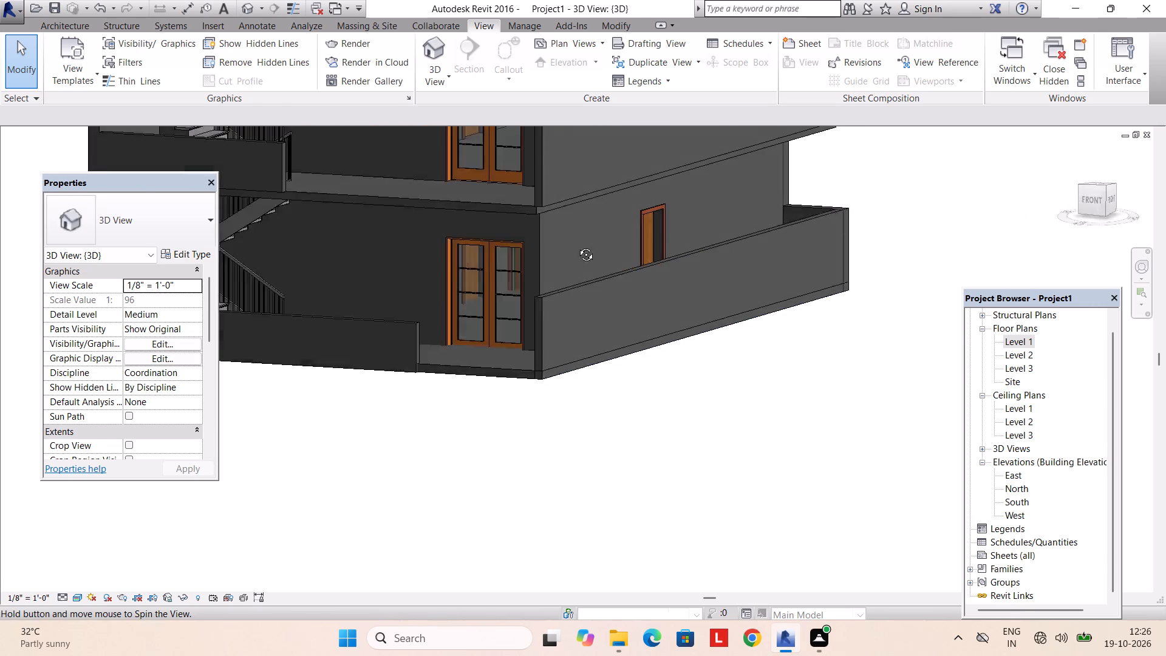
pyautogui.keyDown('shift'); pyautogui.moveTo(577, 245); pyautogui.dragTo(599, 326, button='middle'); pyautogui.keyUp('shift')
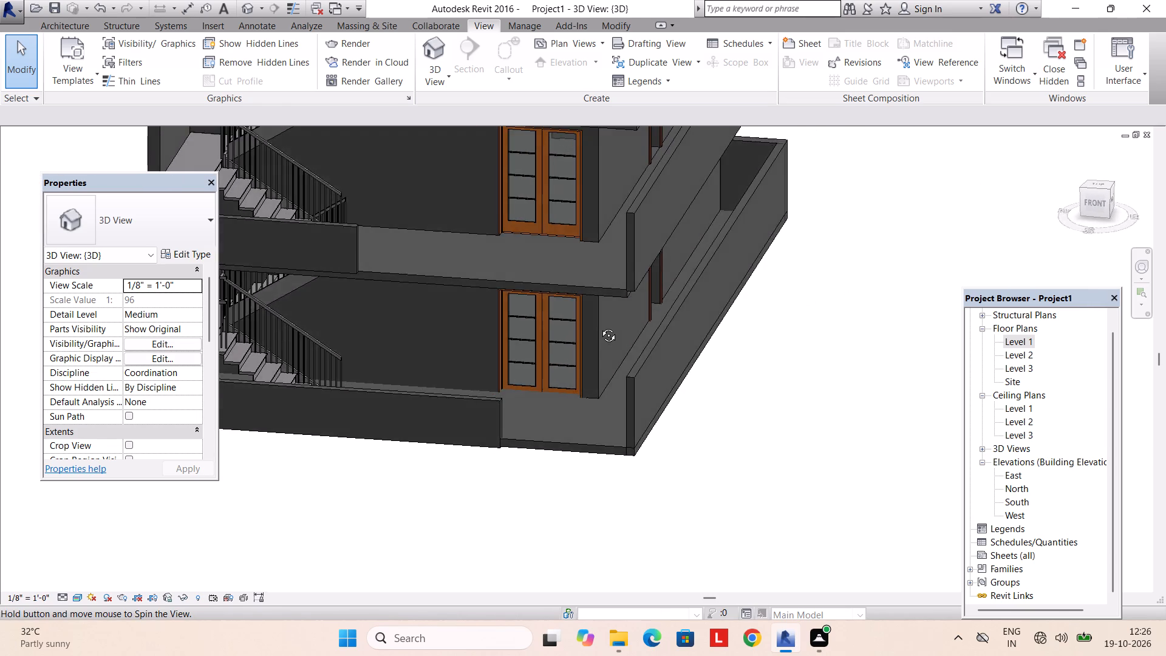
pyautogui.keyDown('shift'); pyautogui.moveTo(599, 326); pyautogui.dragTo(590, 250, button='middle'); pyautogui.keyUp('shift')
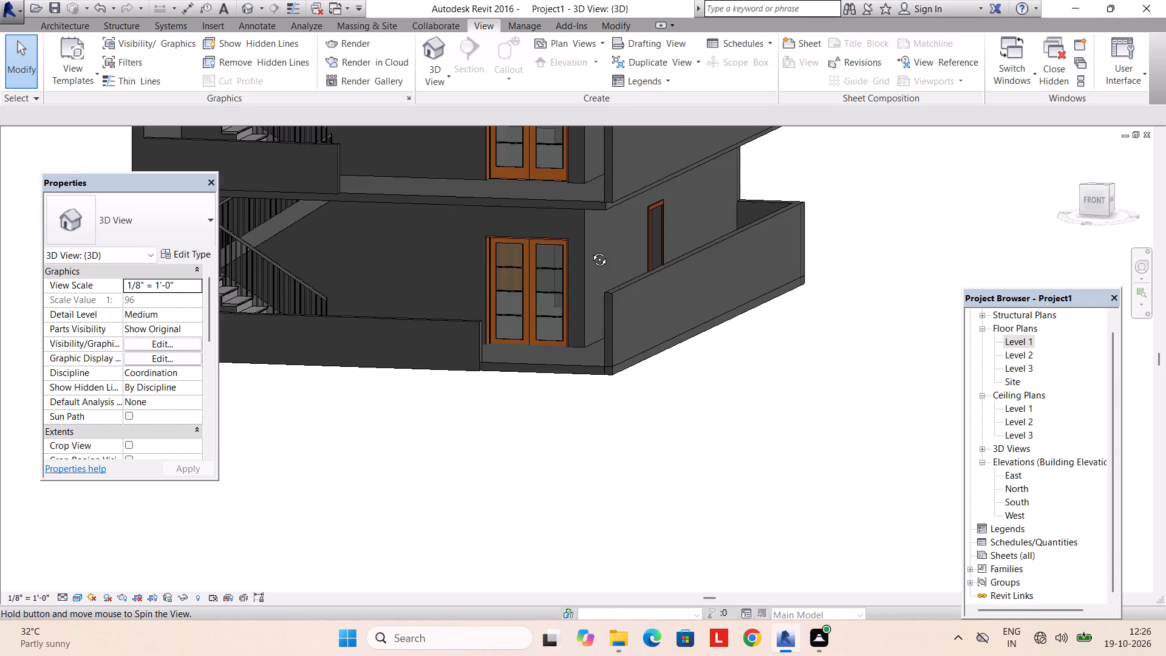
pyautogui.keyDown('shift'); pyautogui.moveTo(590, 250); pyautogui.dragTo(606, 229, button='middle'); pyautogui.keyUp('shift')
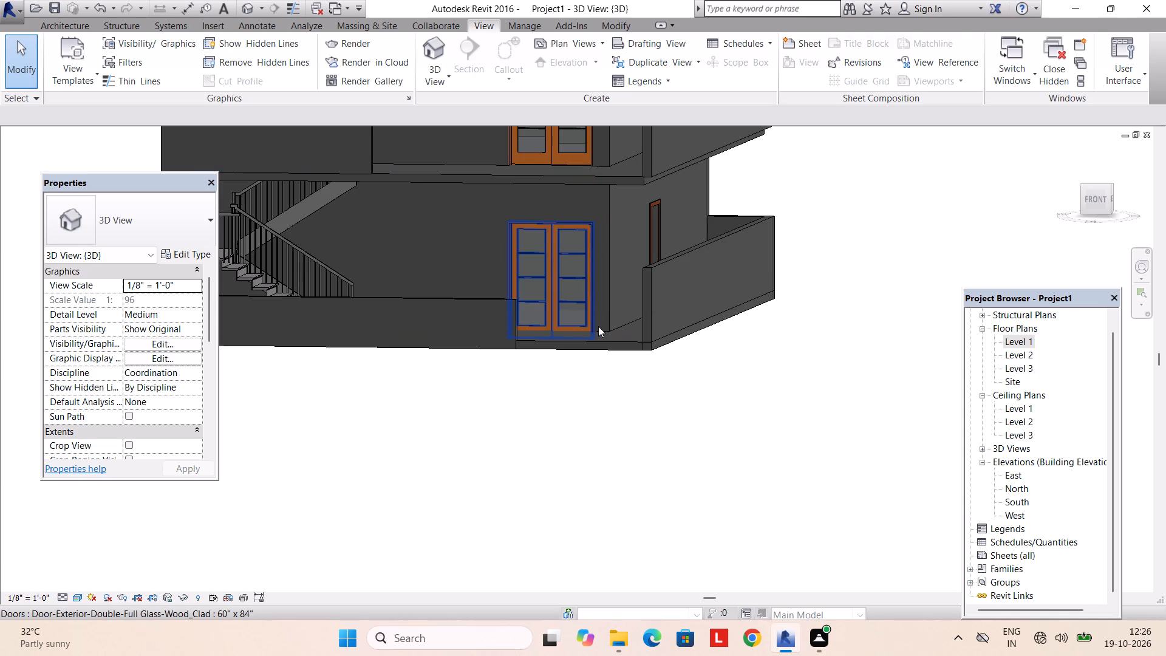
pyautogui.keyDown('shift'); pyautogui.moveTo(493, 309); pyautogui.dragTo(494, 386, button='middle'); pyautogui.keyUp('shift')
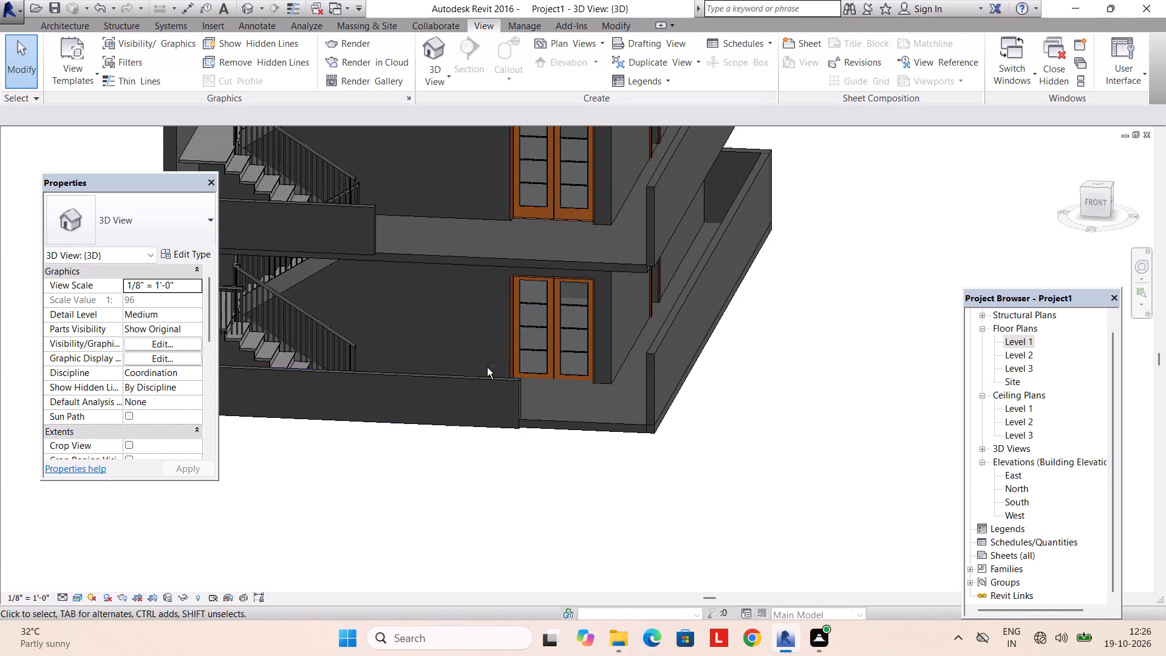
pyautogui.keyDown('shift'); pyautogui.moveTo(486, 380); pyautogui.dragTo(481, 422, button='middle'); pyautogui.keyUp('shift')
pyautogui.keyDown('shift'); pyautogui.moveTo(480, 399); pyautogui.dragTo(477, 420, button='middle'); pyautogui.keyUp('shift')
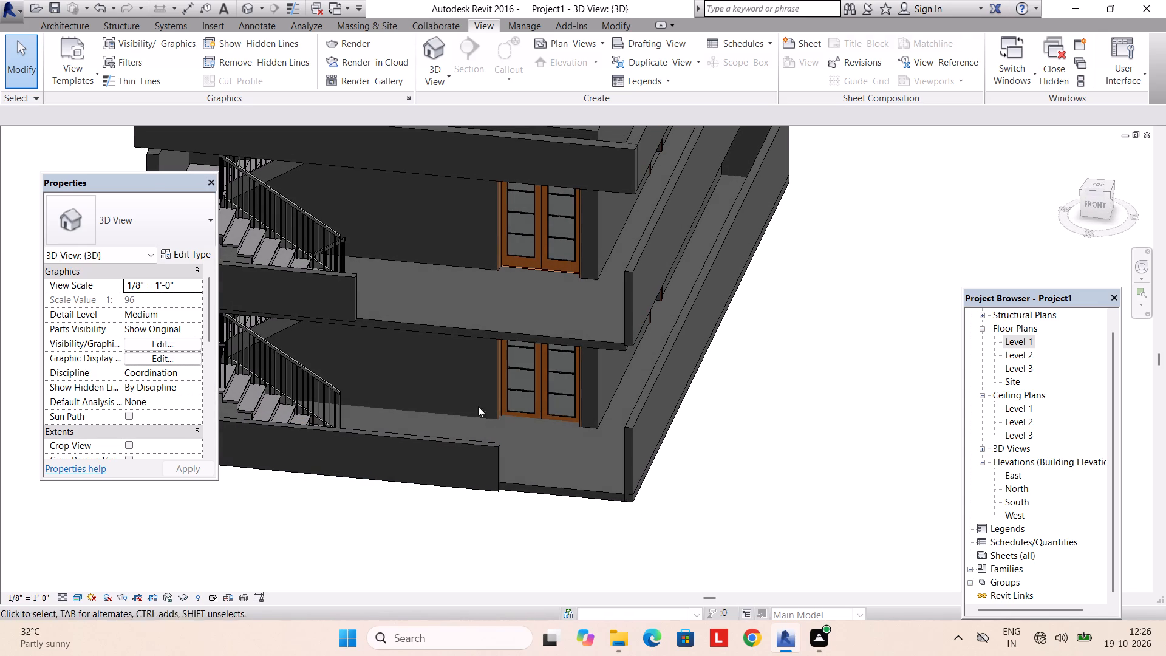
pyautogui.click(419, 425)
pyautogui.doubleClick(428, 409)
pyautogui.keyDown('shift'); pyautogui.moveTo(429, 401); pyautogui.dragTo(522, 354, button='middle'); pyautogui.keyUp('shift')
pyautogui.keyDown('shift'); pyautogui.moveTo(536, 301); pyautogui.dragTo(494, 284, button='middle'); pyautogui.keyUp('shift')
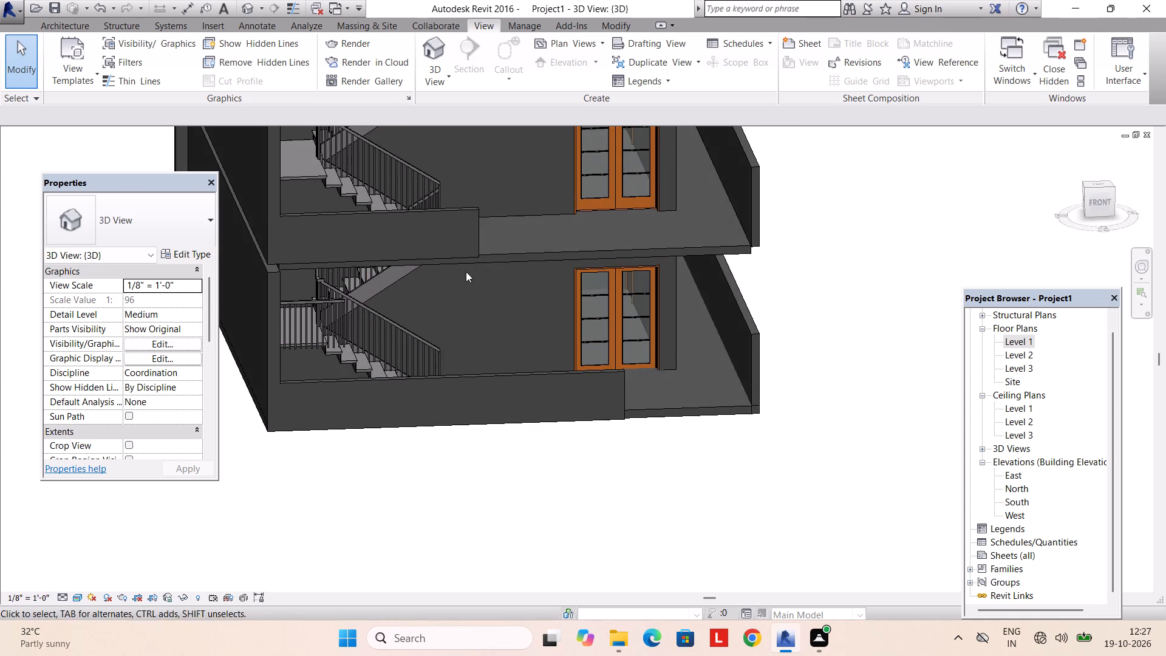
# Set the base offset of the Level 1 front 9" wall holding the double door to 6".
pyautogui.keyDown('shift'); pyautogui.moveTo(464, 272); pyautogui.dragTo(462, 163, button='middle'); pyautogui.keyUp('shift')
pyautogui.scroll(1, 481, 168)
pyautogui.moveTo(482, 170); pyautogui.dragTo(460, 352, button='middle')
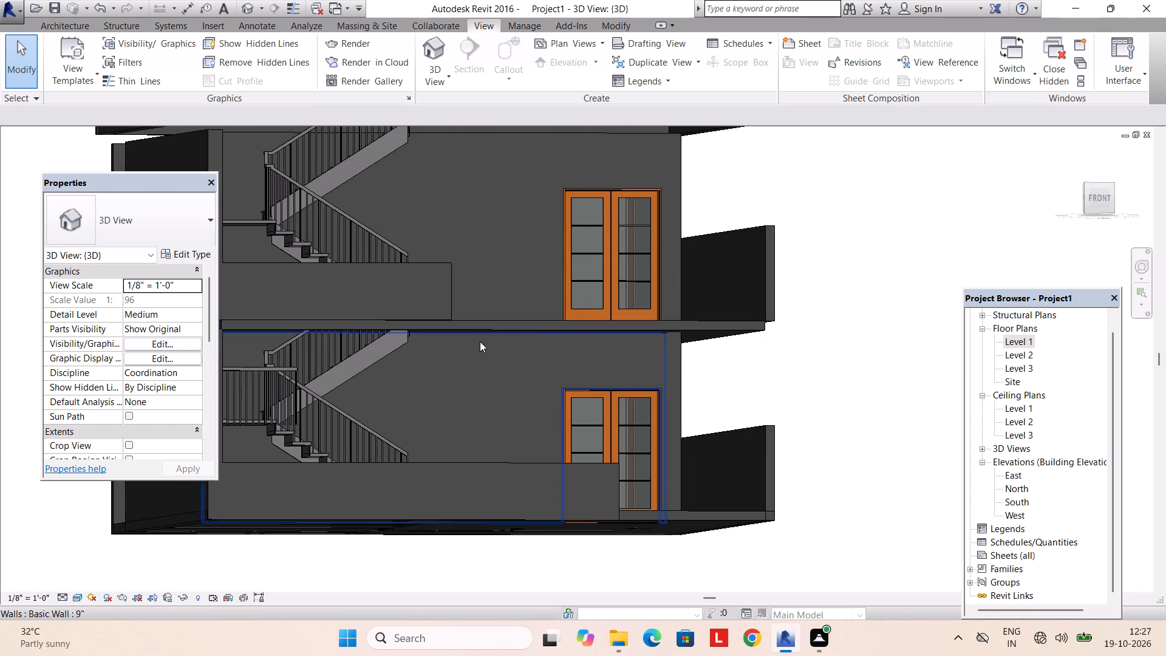
pyautogui.middleClick(481, 333)
pyautogui.click(481, 333)
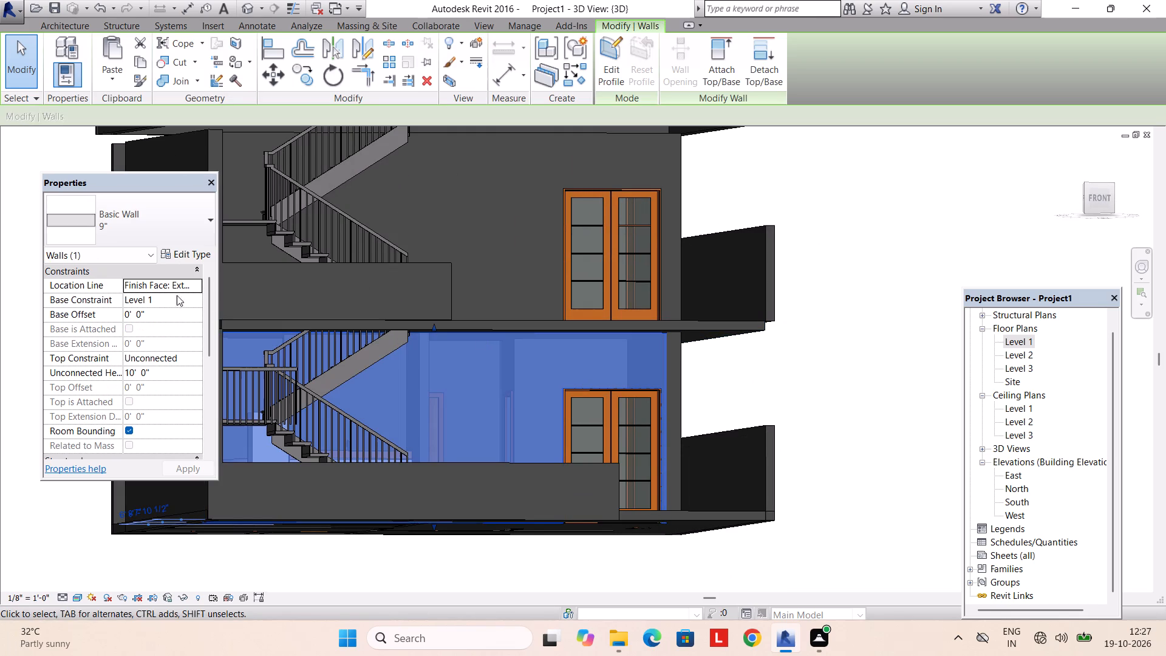
pyautogui.click(152, 315)
pyautogui.write('6"')
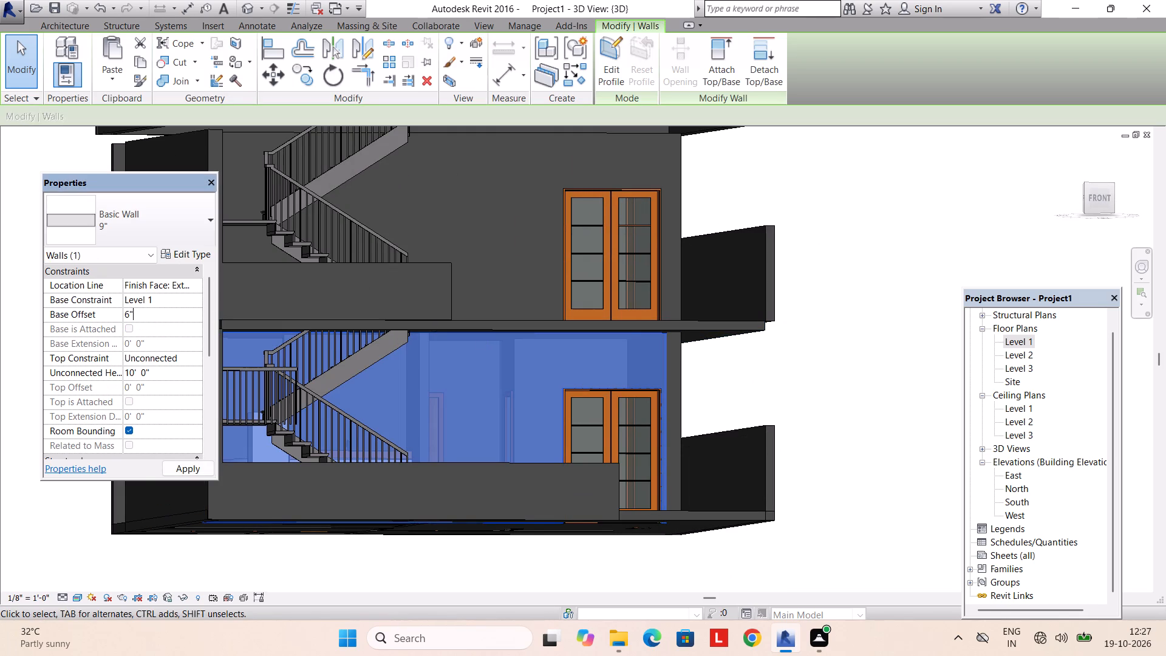
pyautogui.press('Return')
pyautogui.press('Return')
pyautogui.press('Escape')
pyautogui.press('Escape')
# Inspect the sill height and other properties of the Level 1 front double door.
pyautogui.scroll(-1, 264, 338)
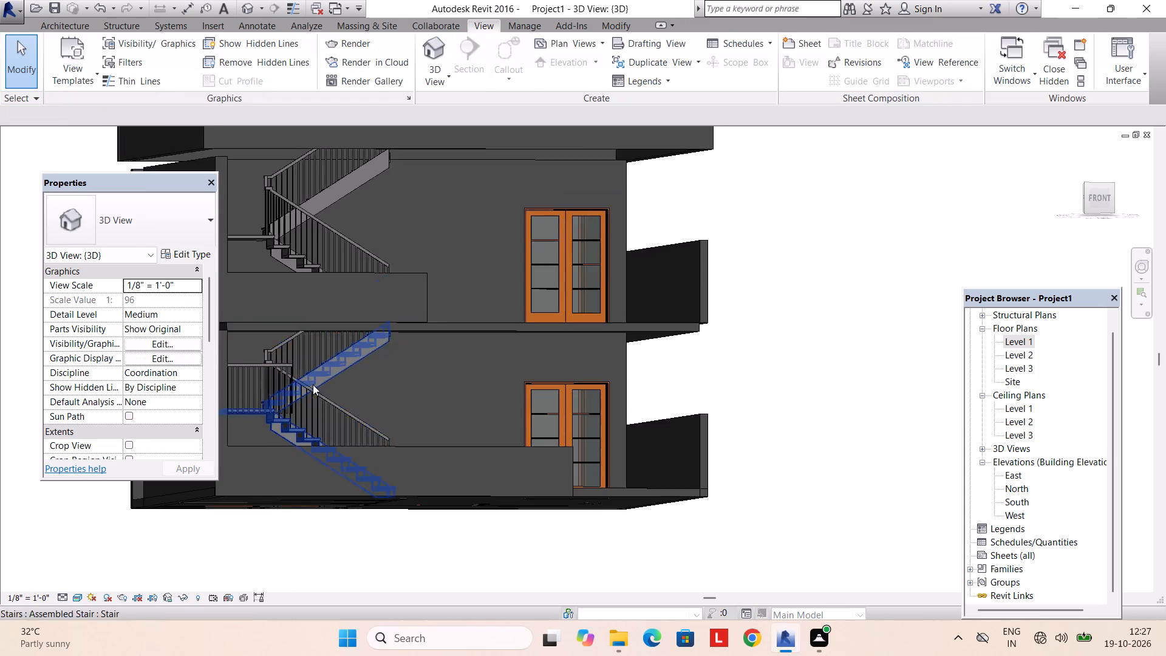
pyautogui.scroll(-2, 313, 384)
pyautogui.keyDown('shift'); pyautogui.moveTo(336, 418); pyautogui.dragTo(294, 524, button='middle'); pyautogui.keyUp('shift')
pyautogui.scroll(6, 403, 507)
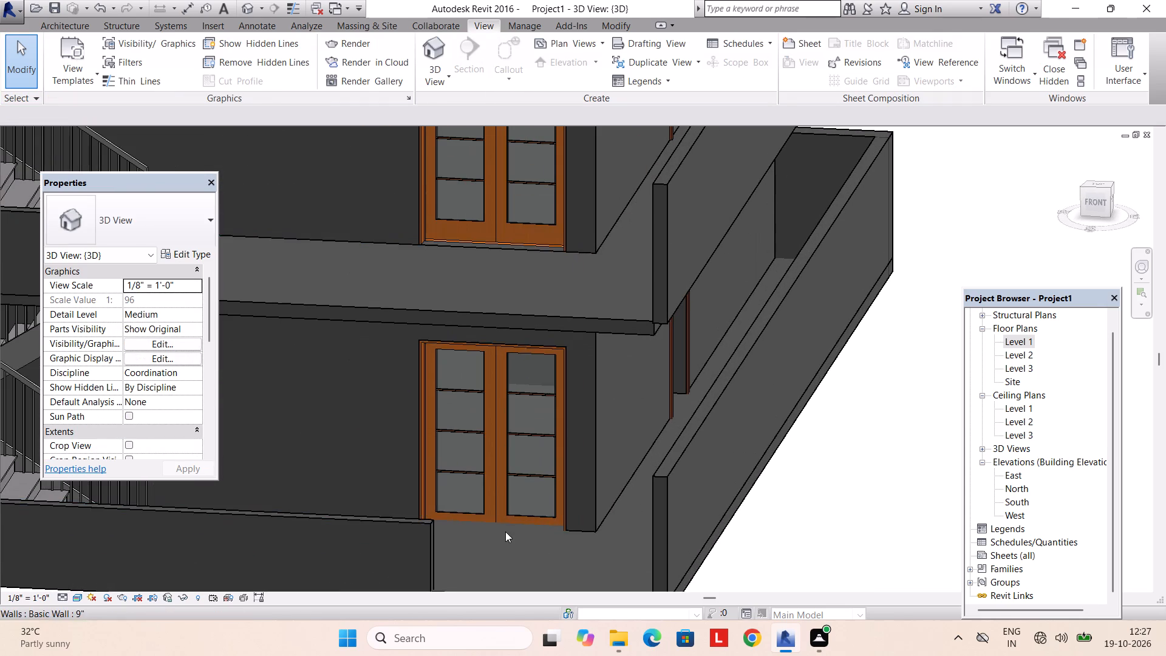
pyautogui.click(499, 342)
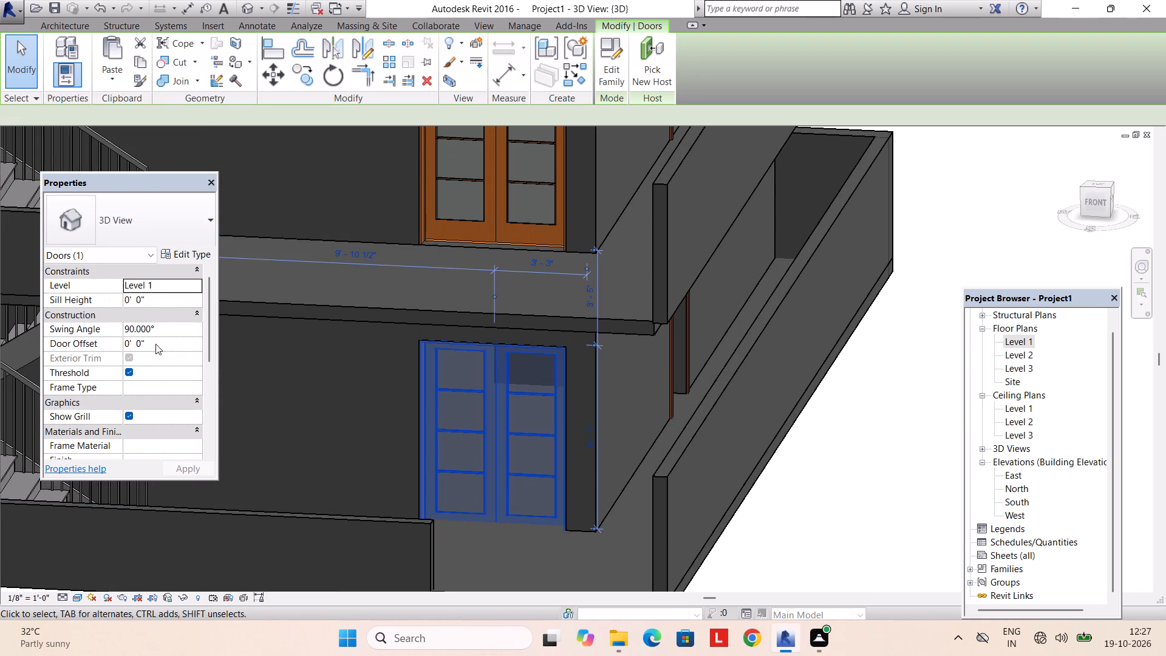
pyautogui.scroll(2, 158, 316)
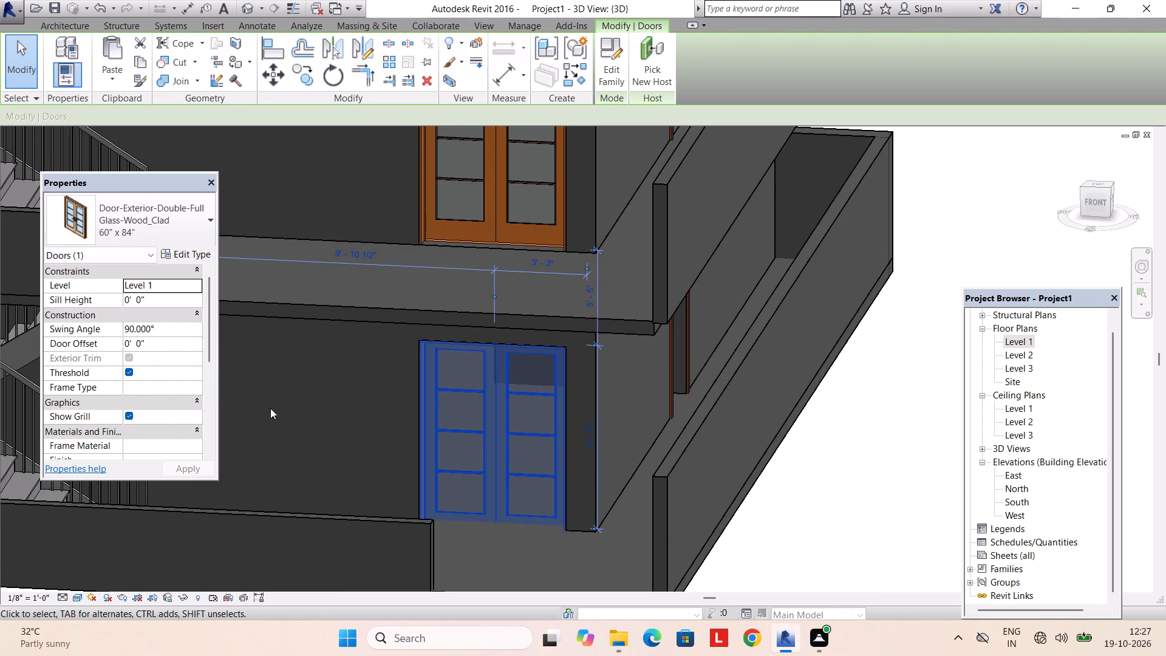
pyautogui.press('Escape')
pyautogui.press('Escape')
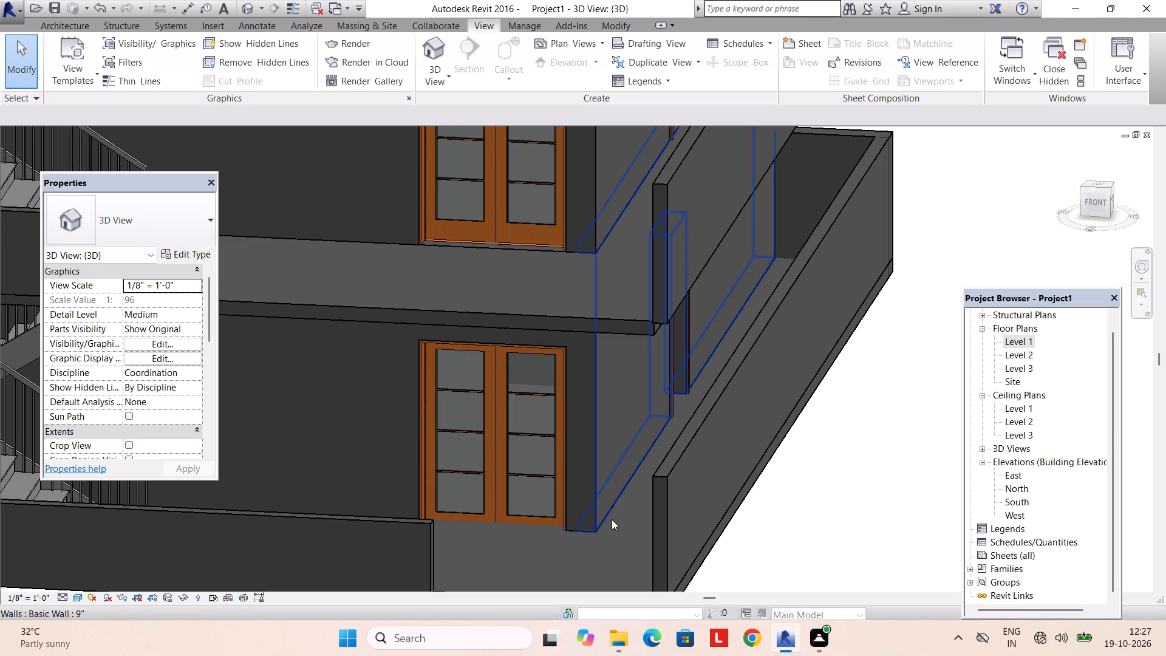
# Delete the raised 6" floor slab on Level 1.
pyautogui.middleClick(611, 519)
pyautogui.keyDown('shift'); pyautogui.moveTo(610, 519); pyautogui.dragTo(571, 573, button='middle'); pyautogui.keyUp('shift')
pyautogui.scroll(-7, 608, 462)
pyautogui.keyDown('shift'); pyautogui.moveTo(605, 466); pyautogui.dragTo(663, 497, button='middle'); pyautogui.keyUp('shift')
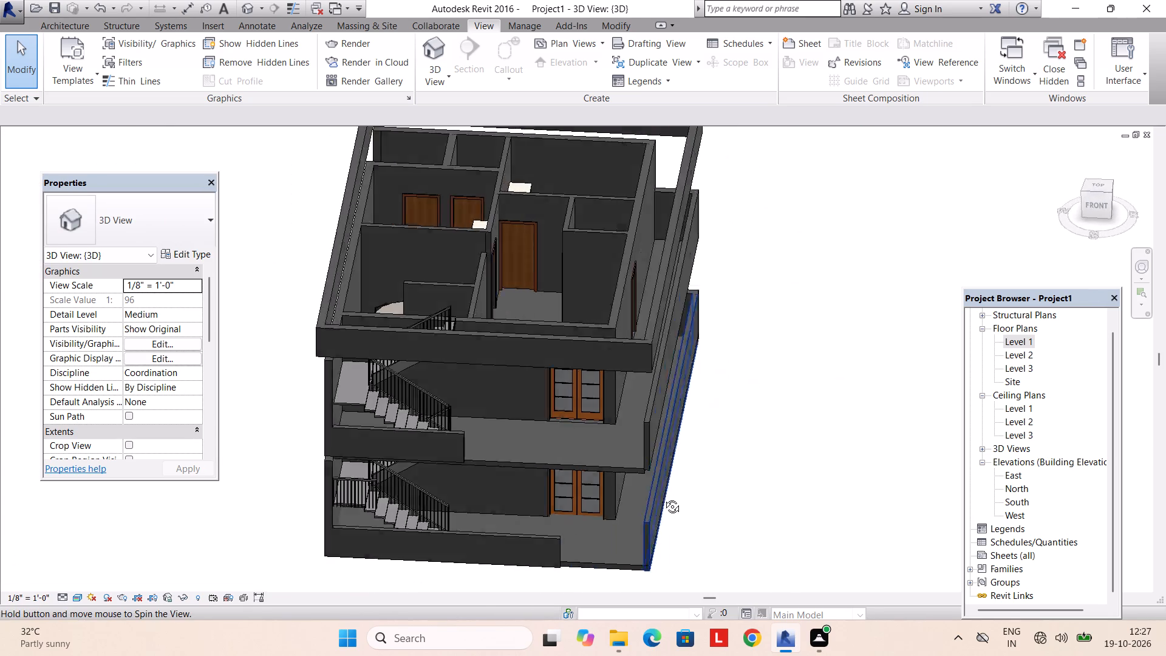
pyautogui.keyDown('shift'); pyautogui.moveTo(663, 497); pyautogui.dragTo(639, 337, button='middle'); pyautogui.keyUp('shift')
pyautogui.click(599, 468)
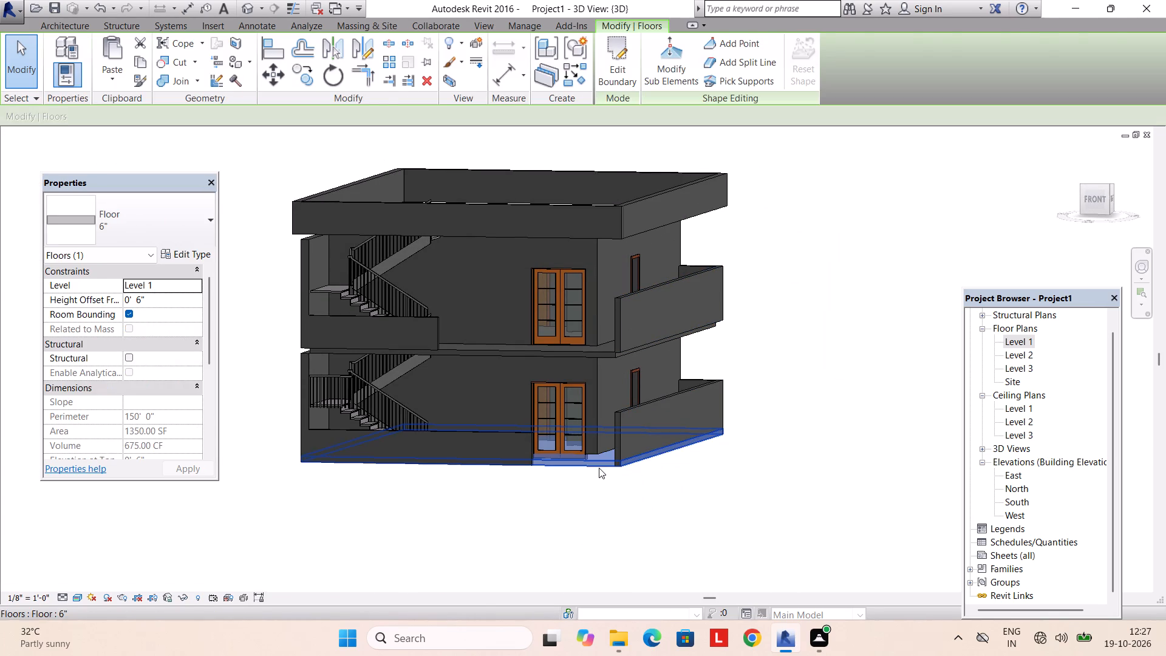
pyautogui.press('Delete')
# Set the base offset of the Level 1 east 9" house wall beside the front double door to 0.
pyautogui.scroll(2, 572, 477)
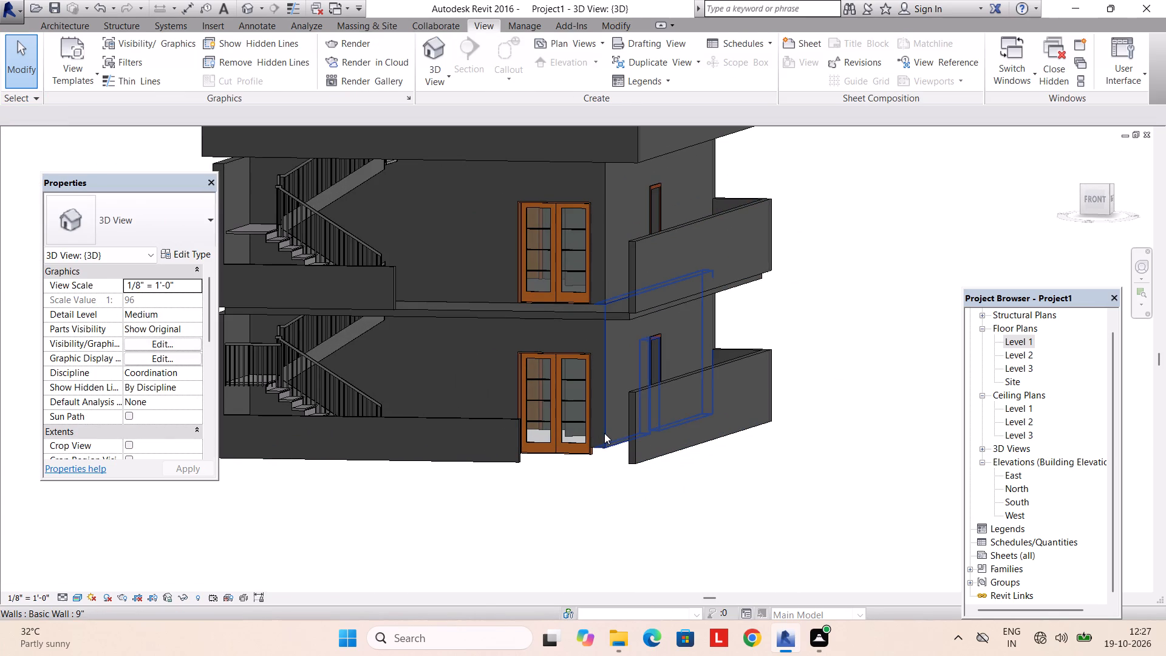
pyautogui.click(604, 433)
pyautogui.click(140, 315)
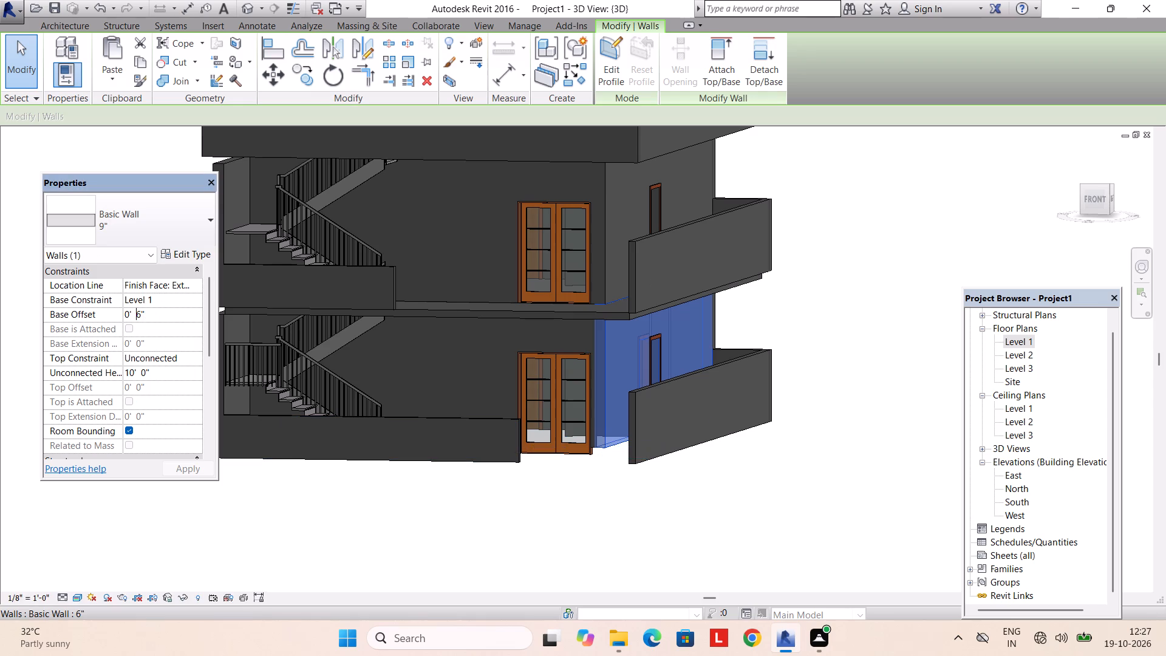
pyautogui.moveTo(145, 315); pyautogui.dragTo(78, 315)
pyautogui.press('0')
pyautogui.press('Return')
pyautogui.press('Return')
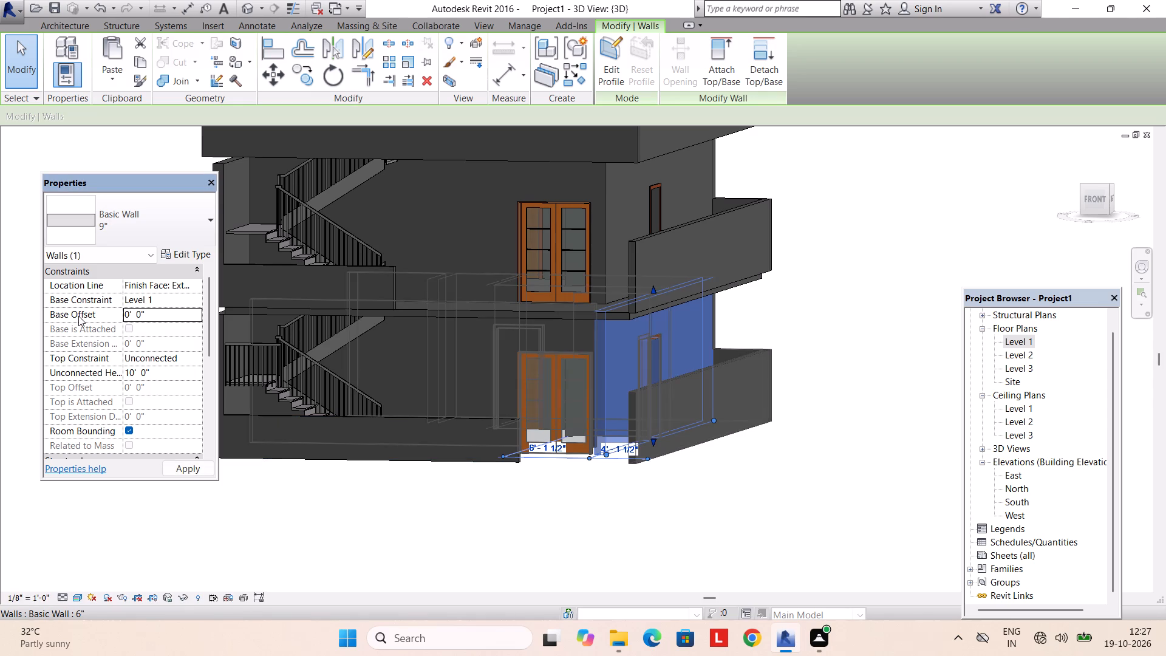
pyautogui.press('Escape')
pyautogui.press('Escape')
# Set the base offset of the Level 1 front 9" wall holding the double door to 0.
pyautogui.scroll(1, 474, 338)
pyautogui.moveTo(486, 318); pyautogui.dragTo(506, 272, button='middle')
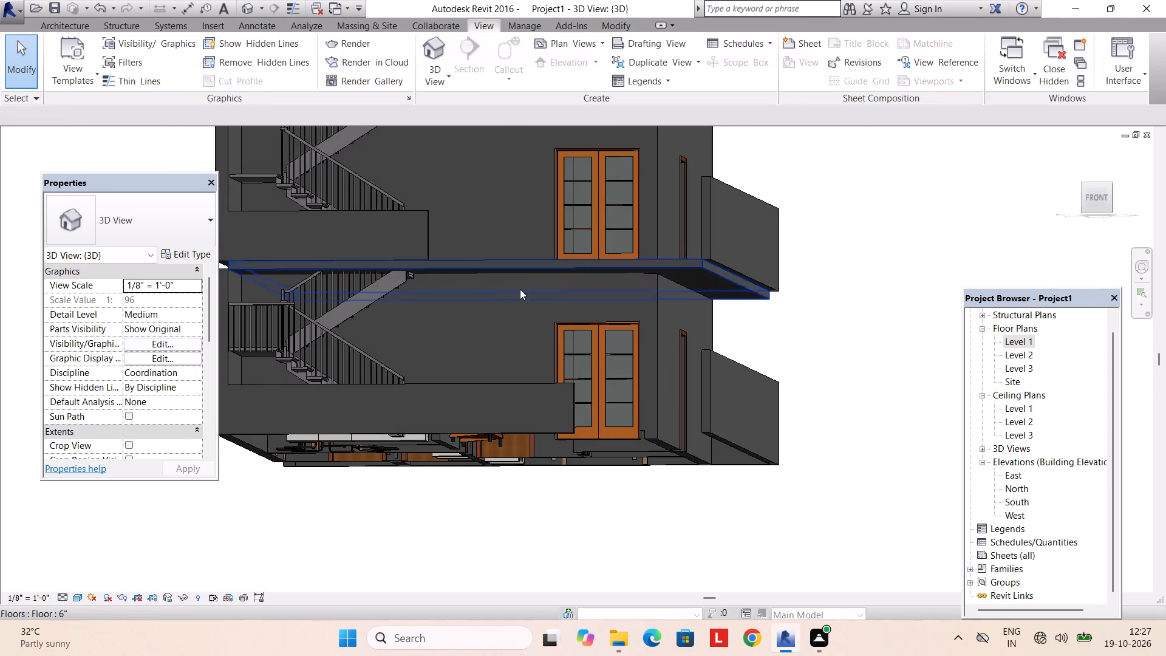
pyautogui.keyDown('shift'); pyautogui.moveTo(477, 408); pyautogui.dragTo(476, 531, button='middle'); pyautogui.keyUp('shift')
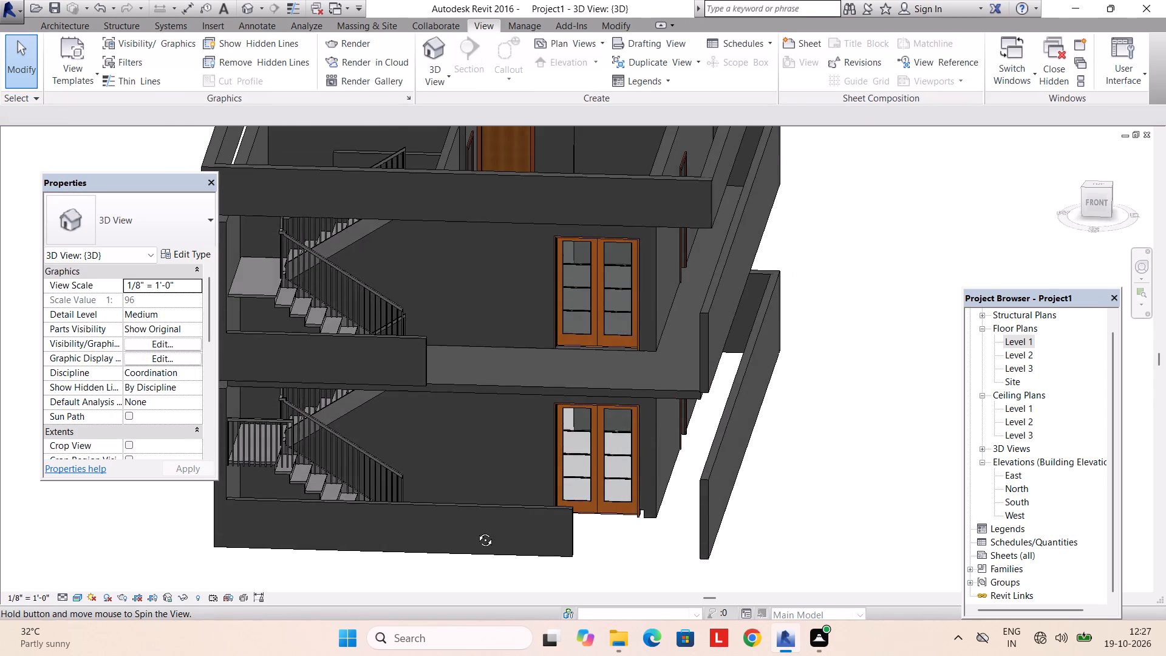
pyautogui.keyDown('shift'); pyautogui.moveTo(476, 531); pyautogui.dragTo(469, 565, button='middle'); pyautogui.keyUp('shift')
pyautogui.click(510, 522)
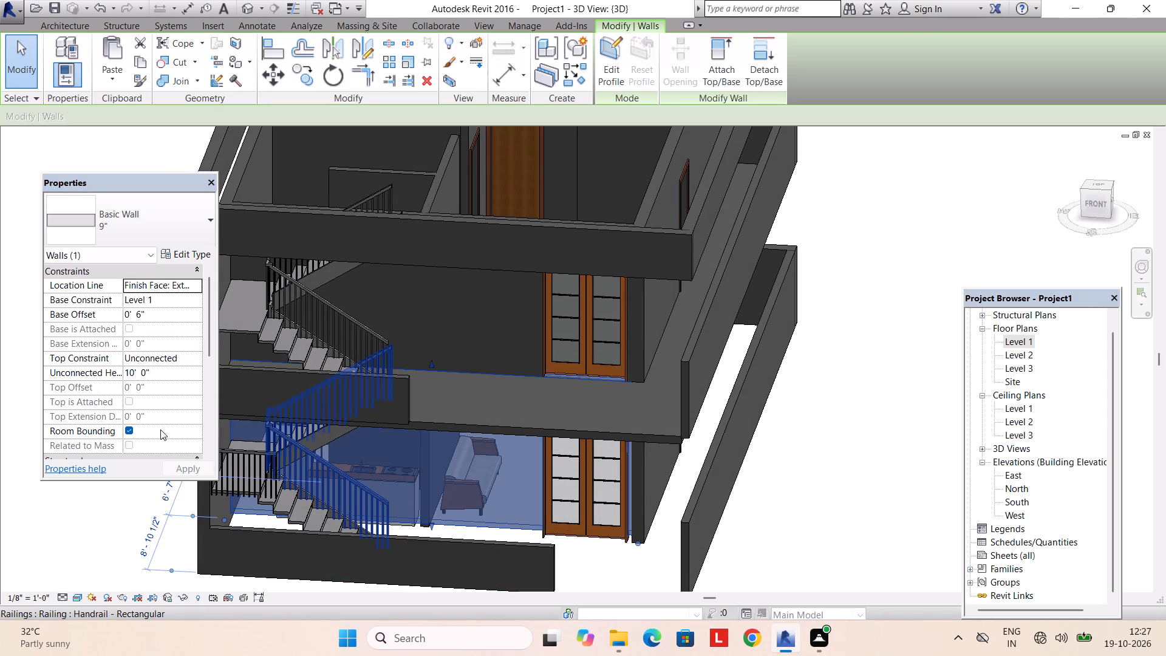
pyautogui.keyDown('shift'); pyautogui.moveTo(273, 432); pyautogui.dragTo(279, 381, button='middle'); pyautogui.keyUp('shift')
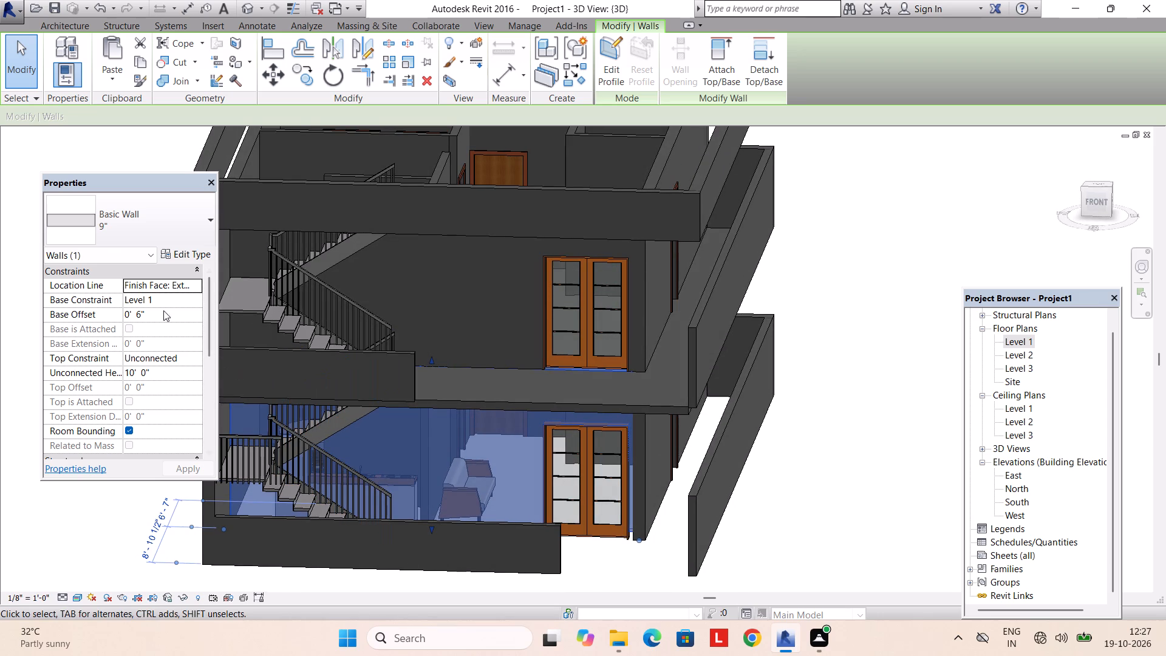
pyautogui.click(158, 315)
pyautogui.press('0')
pyautogui.press('Return')
pyautogui.press('Return')
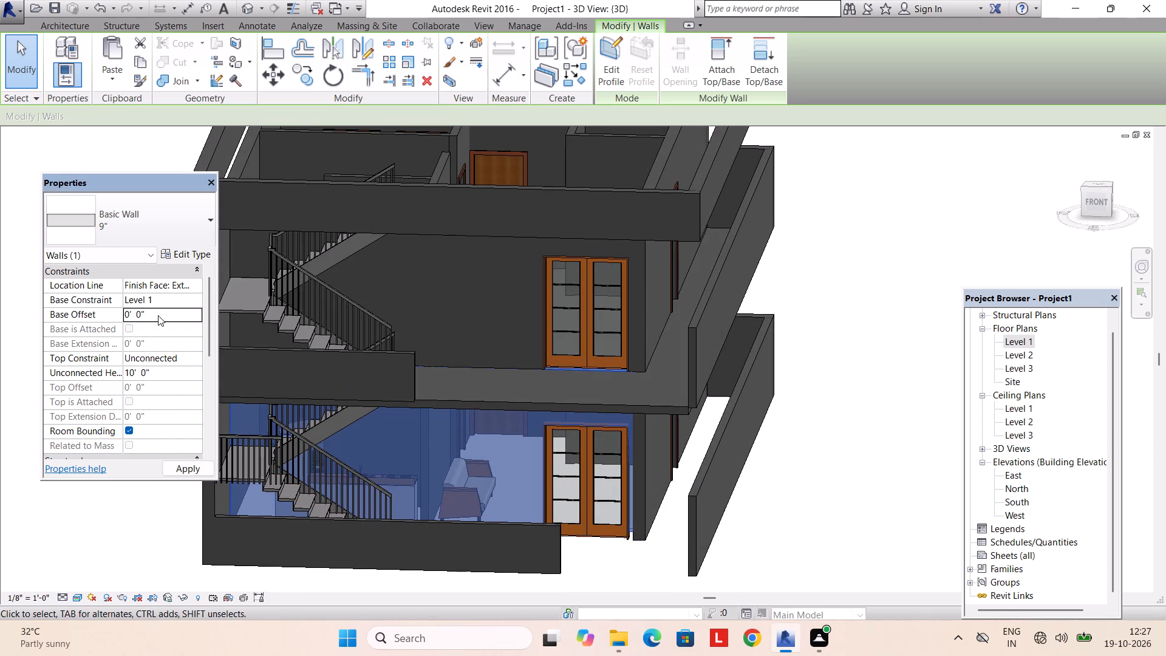
pyautogui.press('Escape')
pyautogui.press('Escape')
# Create a rectangular 6" floor of about 1350 SF on the Level 1 plan, spanning opposite outer corners of the perimeter walls.
pyautogui.keyDown('shift'); pyautogui.moveTo(512, 418); pyautogui.dragTo(511, 385, button='middle'); pyautogui.keyUp('shift')
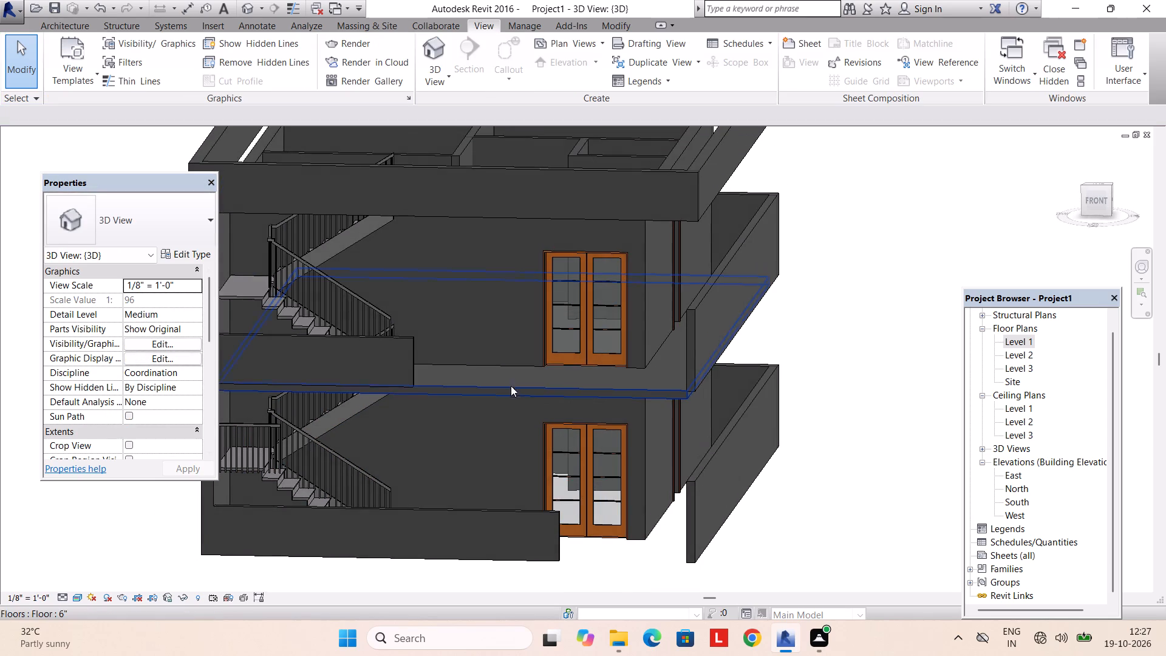
pyautogui.keyDown('shift'); pyautogui.moveTo(519, 397); pyautogui.dragTo(519, 383, button='middle'); pyautogui.keyUp('shift')
pyautogui.doubleClick(1031, 341)
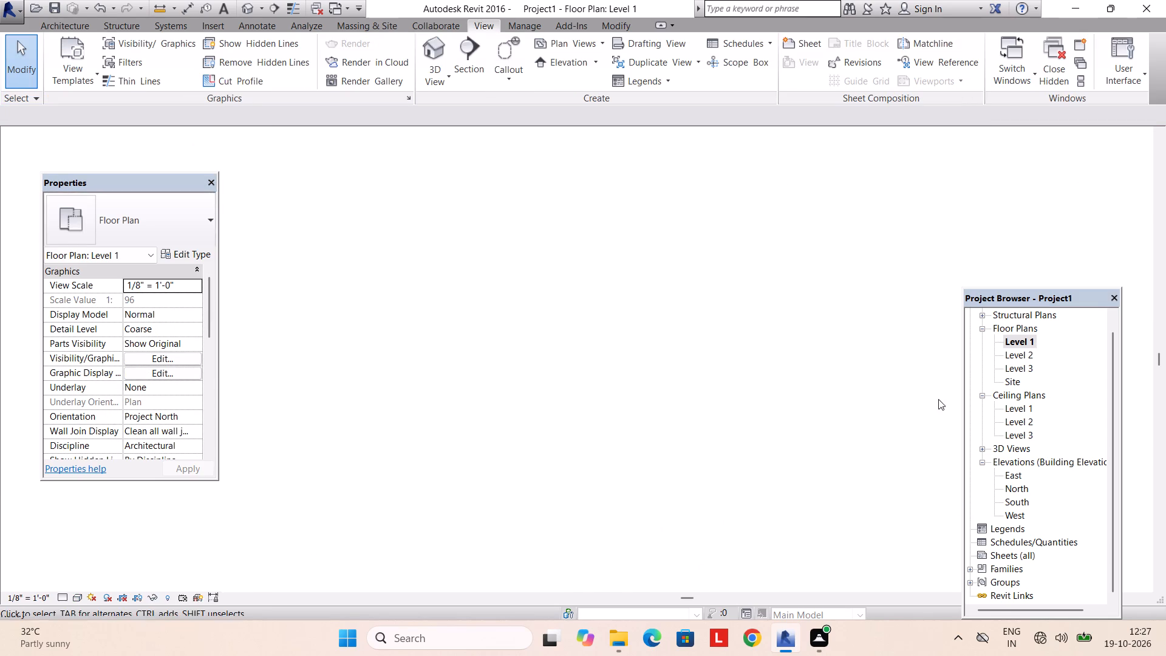
pyautogui.scroll(-9, 556, 430)
pyautogui.moveTo(525, 391); pyautogui.dragTo(515, 481, button='middle')
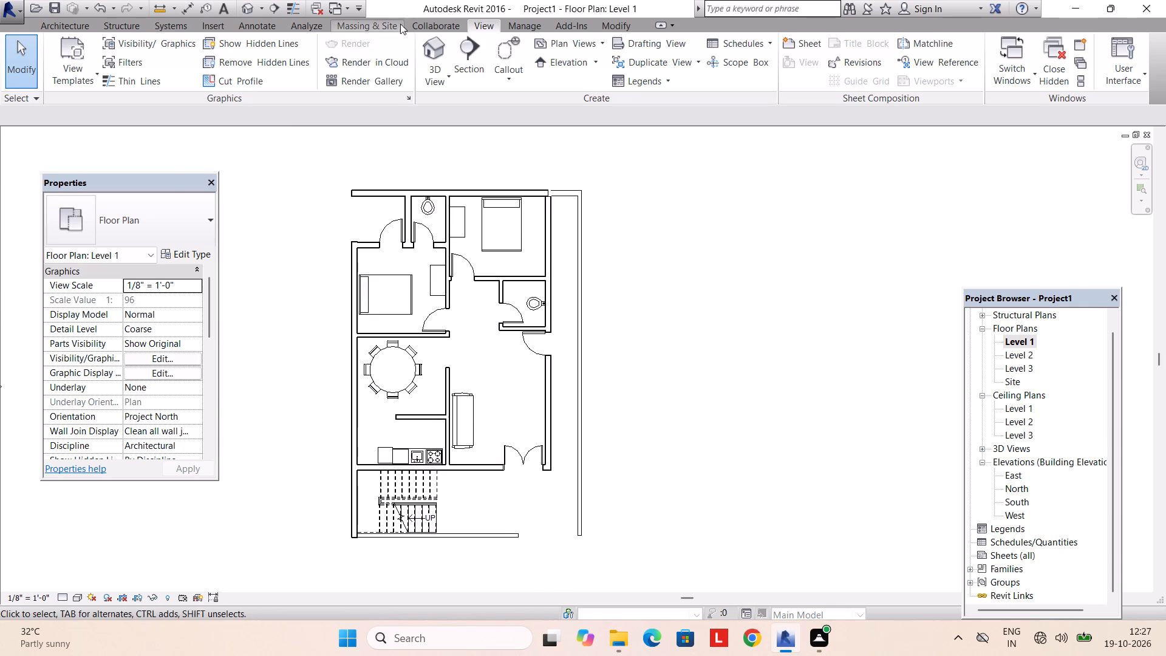
pyautogui.click(72, 24)
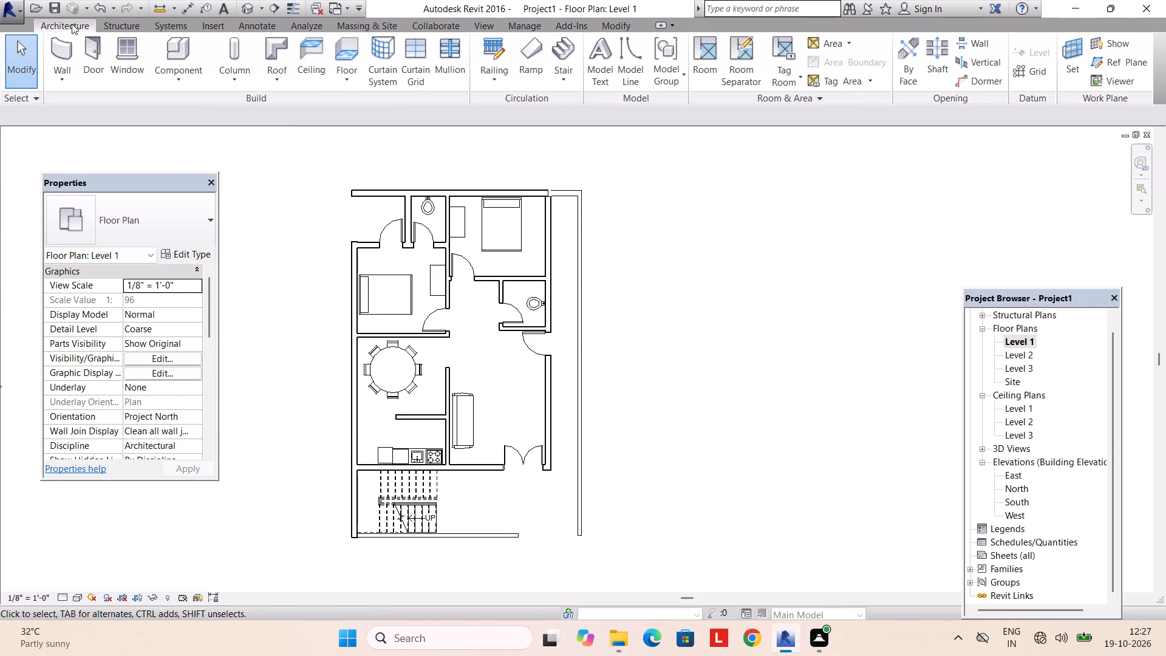
pyautogui.click(338, 40)
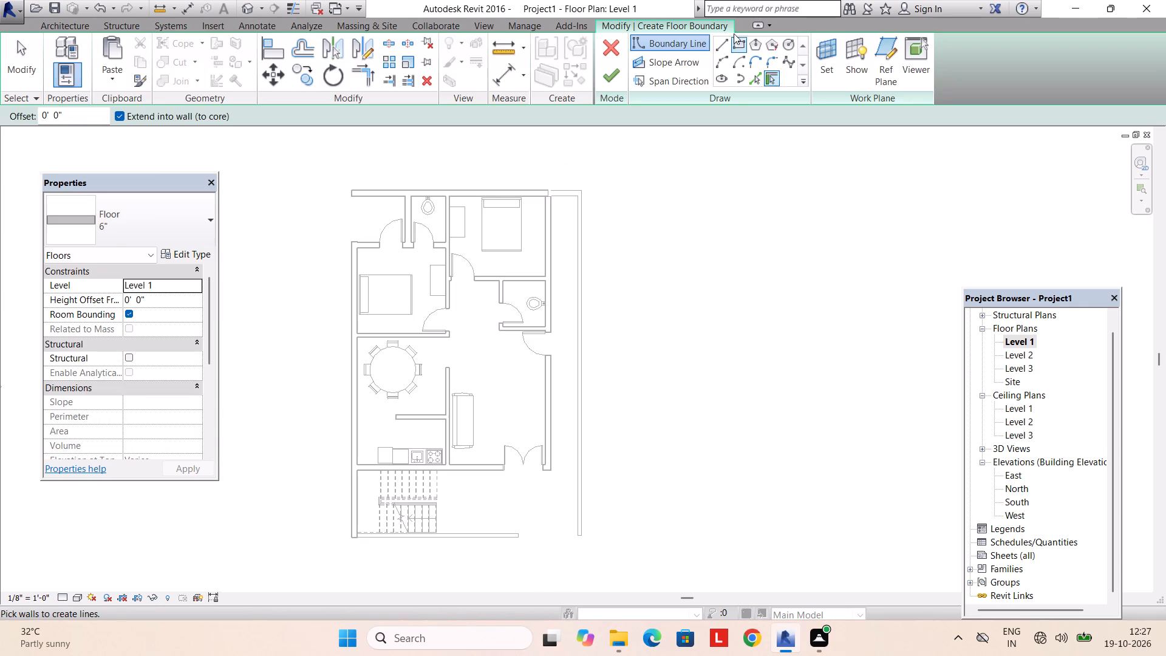
pyautogui.click(732, 46)
pyautogui.moveTo(436, 270); pyautogui.dragTo(455, 229, button='middle')
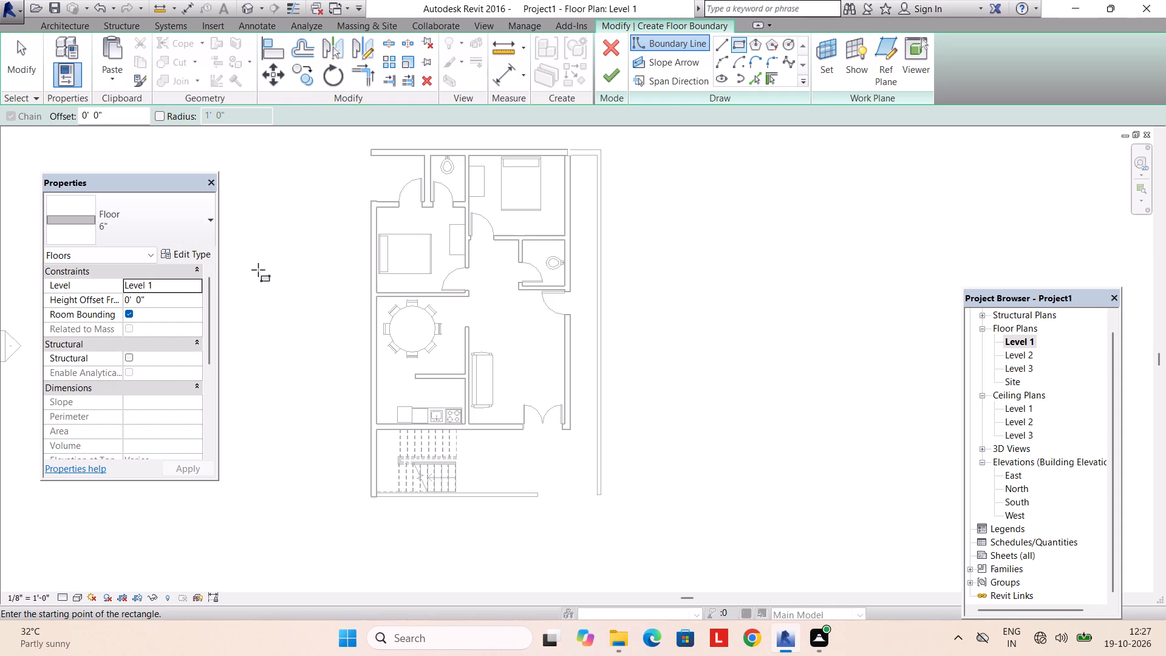
pyautogui.moveTo(260, 280); pyautogui.dragTo(204, 324, button='middle')
pyautogui.scroll(2, 312, 200)
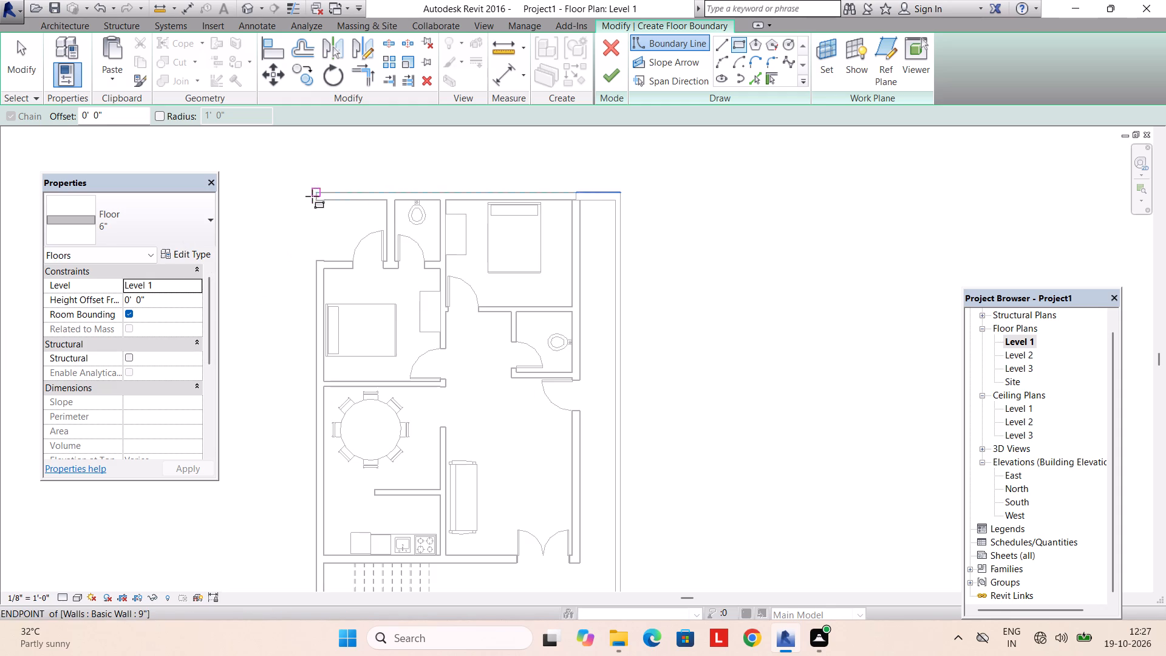
pyautogui.click(317, 190)
pyautogui.moveTo(394, 351); pyautogui.dragTo(310, 186, button='middle')
pyautogui.scroll(4, 540, 493)
pyautogui.click(539, 479)
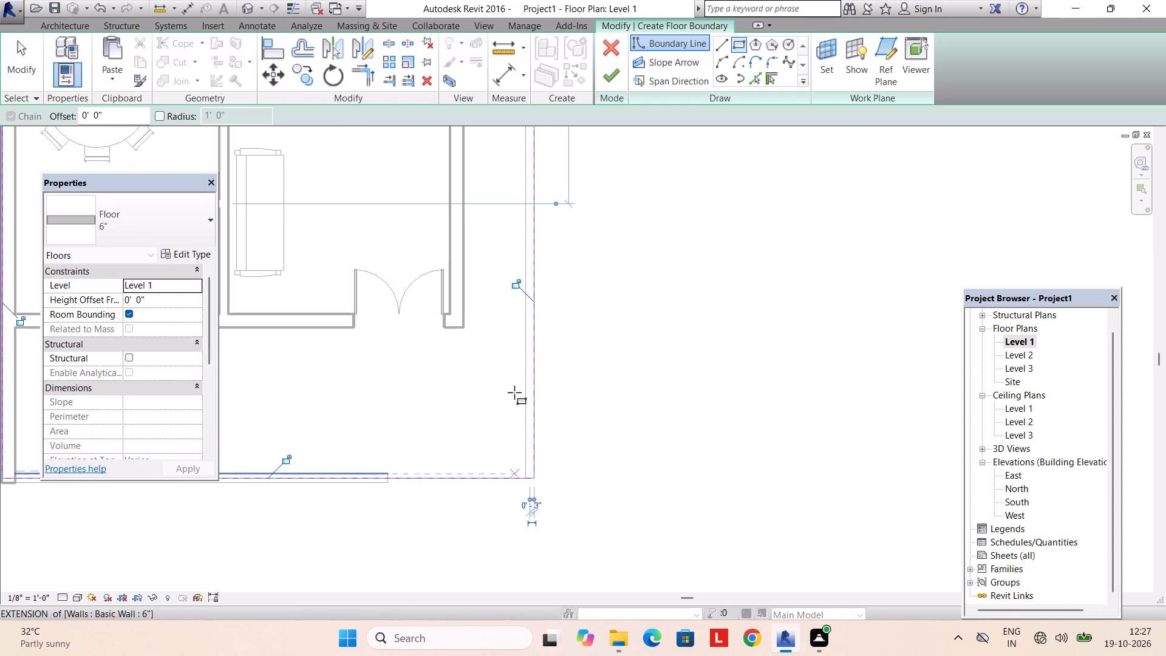
pyautogui.click(610, 76)
pyautogui.press('Escape')
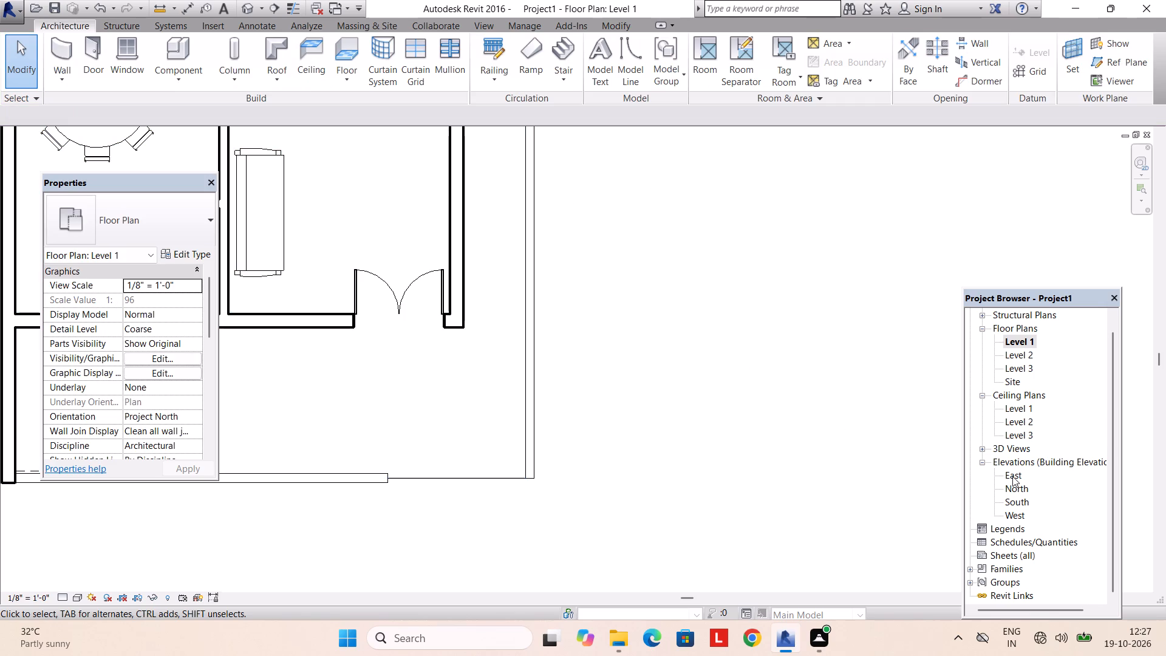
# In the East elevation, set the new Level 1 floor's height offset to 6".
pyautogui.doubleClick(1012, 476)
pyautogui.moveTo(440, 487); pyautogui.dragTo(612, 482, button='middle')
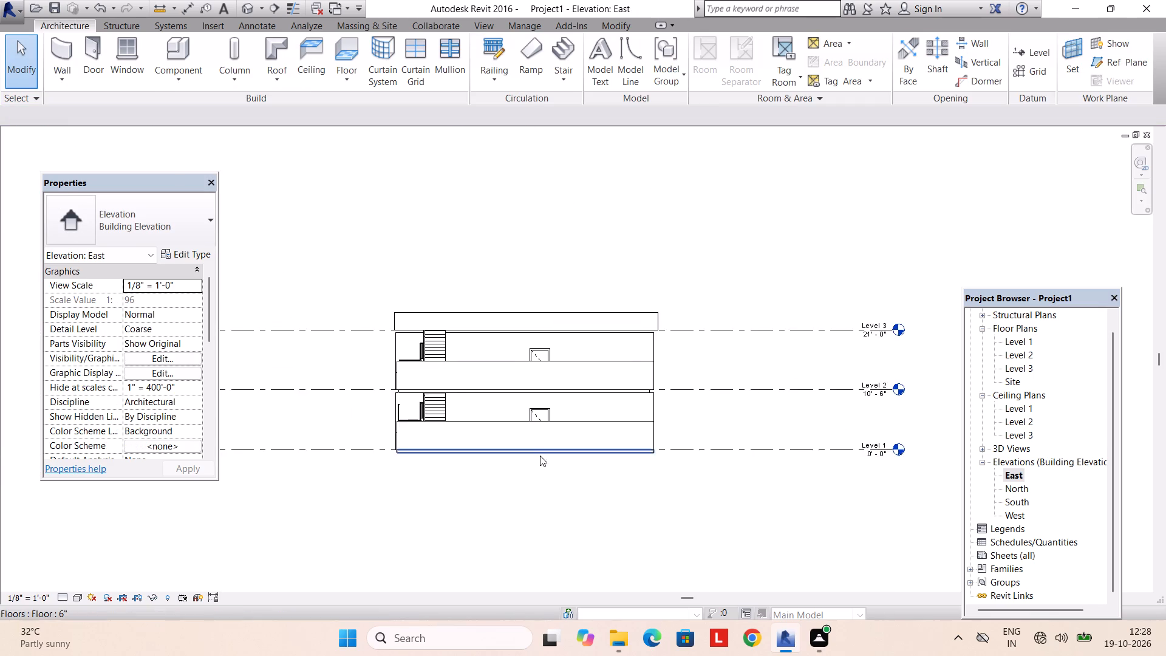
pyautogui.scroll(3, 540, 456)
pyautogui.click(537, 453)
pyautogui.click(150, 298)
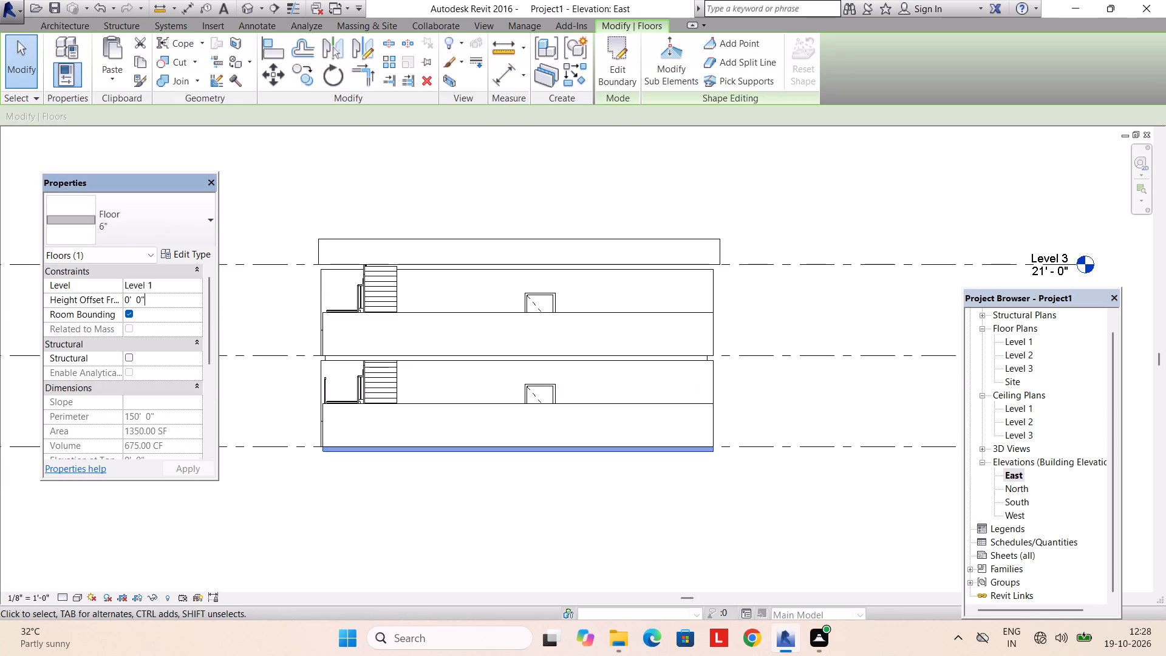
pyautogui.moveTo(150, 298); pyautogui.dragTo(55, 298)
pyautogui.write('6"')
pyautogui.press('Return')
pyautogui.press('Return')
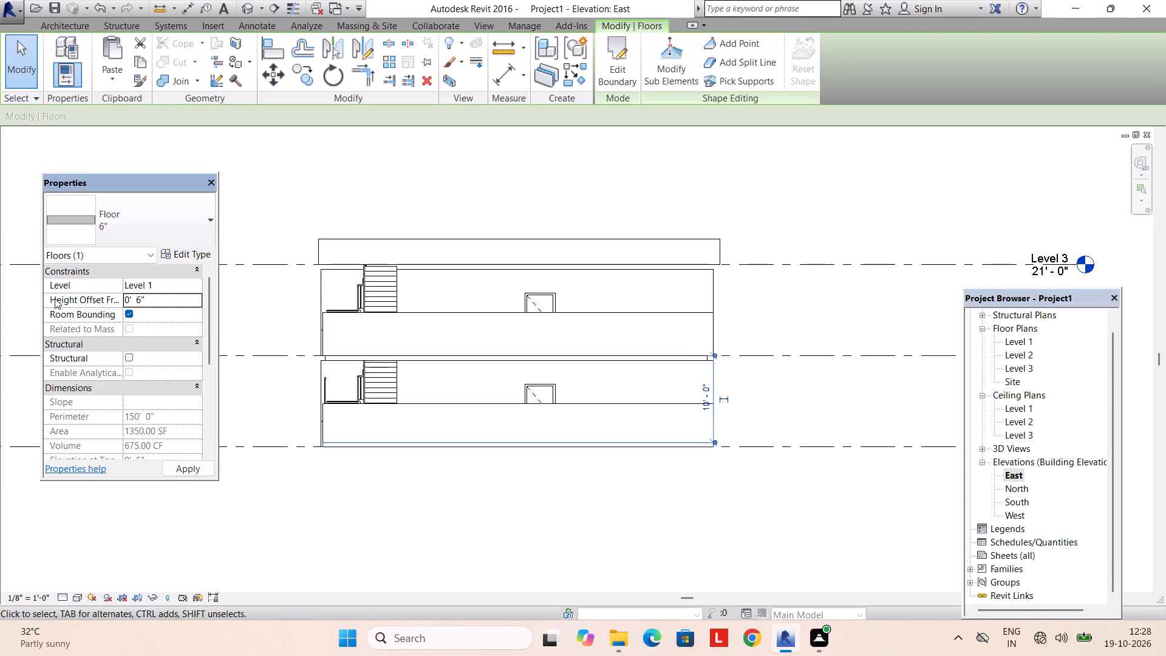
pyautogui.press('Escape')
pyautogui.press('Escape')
# Examine in 3D how the Level 1 house walls and front double door meet the floor, from above and below.
pyautogui.scroll(4, 340, 413)
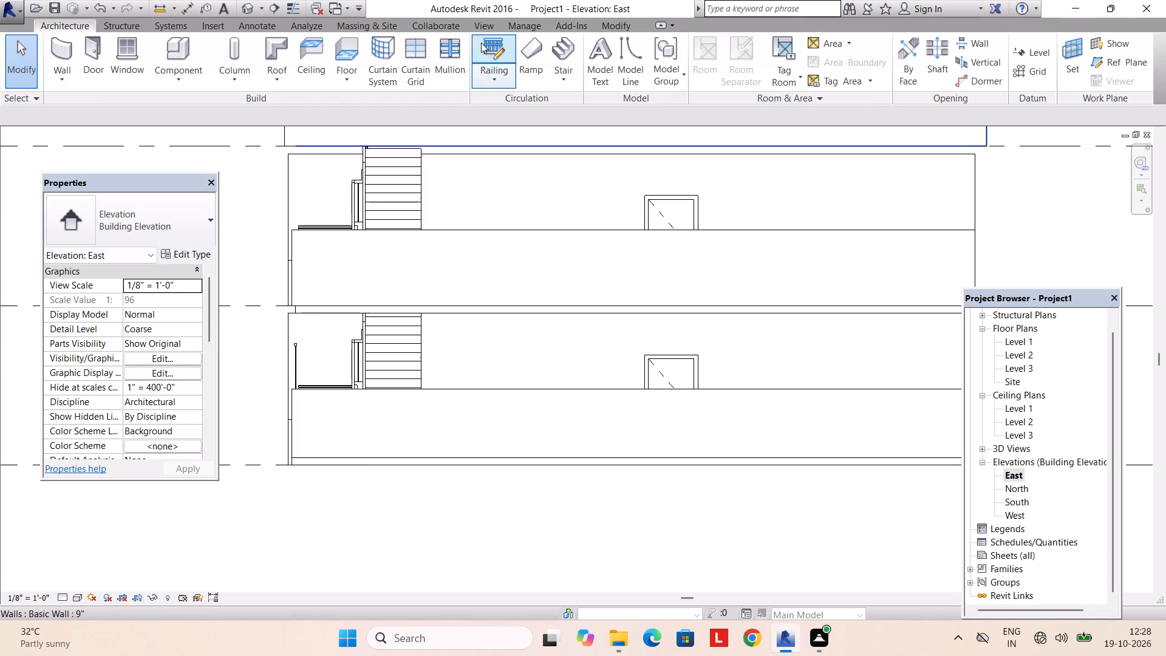
pyautogui.click(485, 21)
pyautogui.click(432, 46)
pyautogui.keyDown('shift'); pyautogui.moveTo(536, 263); pyautogui.dragTo(536, 312, button='middle'); pyautogui.keyUp('shift')
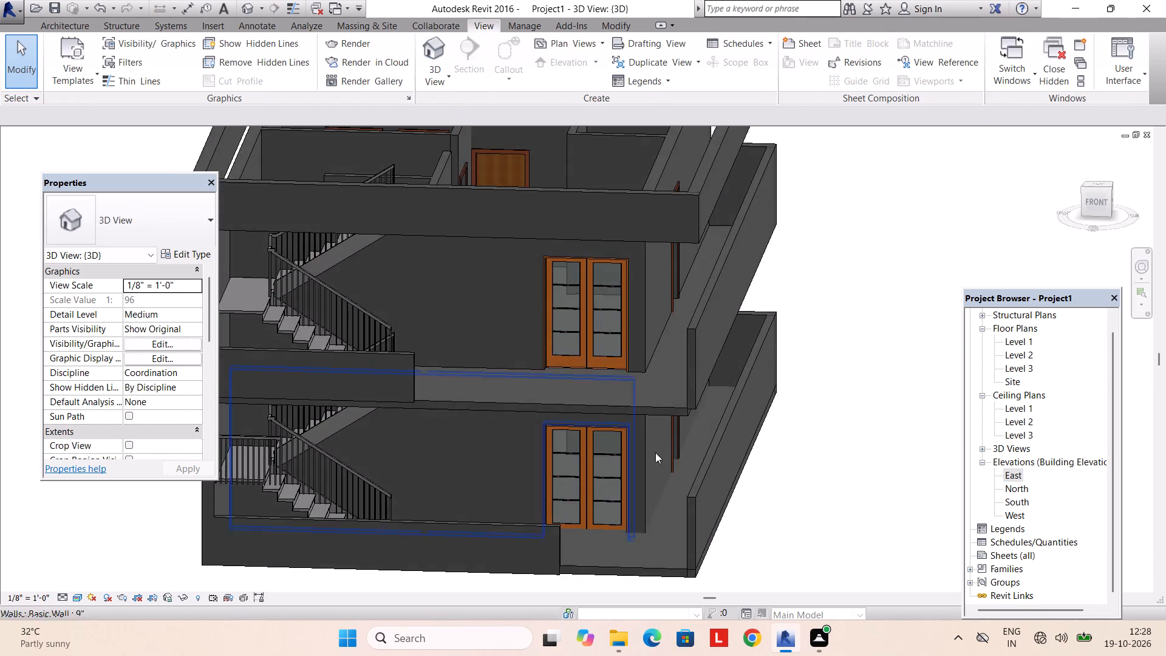
pyautogui.scroll(3, 668, 473)
pyautogui.click(636, 542)
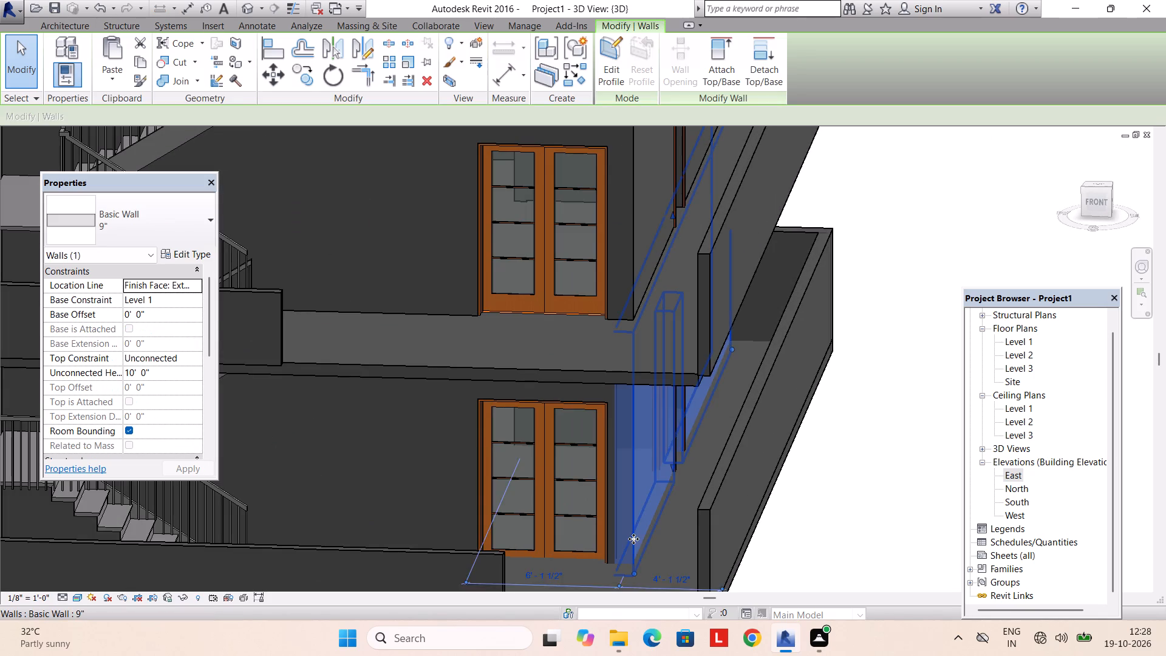
pyautogui.scroll(-2, 632, 535)
pyautogui.keyDown('shift'); pyautogui.moveTo(631, 534); pyautogui.dragTo(392, 387, button='middle'); pyautogui.keyUp('shift')
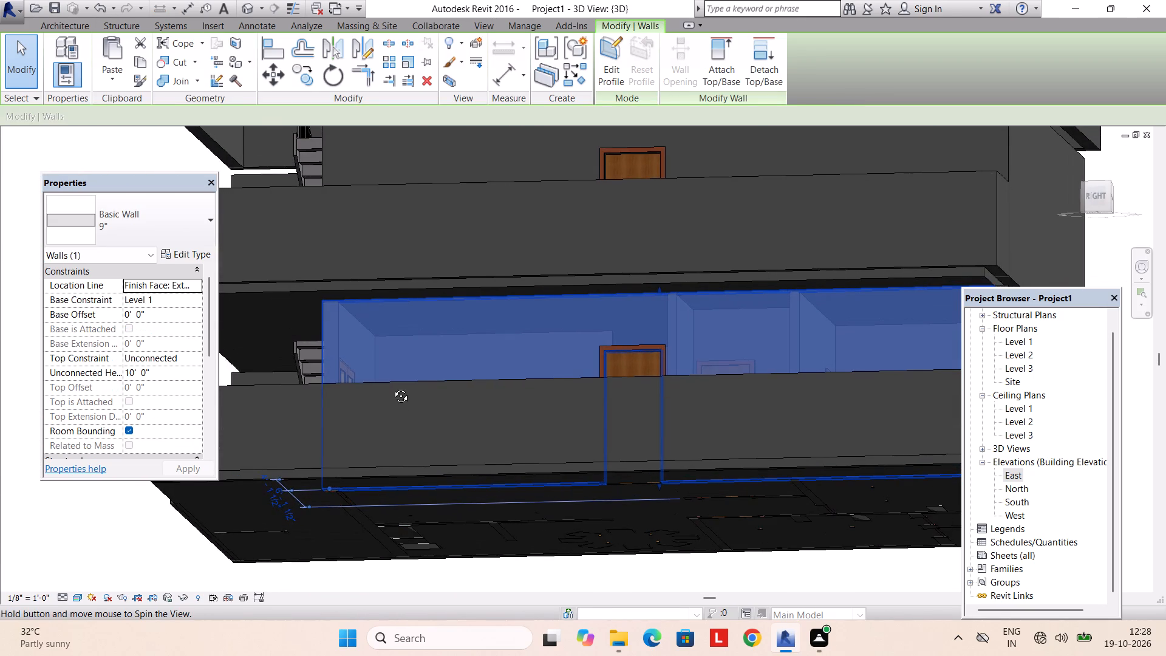
pyautogui.keyDown('shift'); pyautogui.moveTo(392, 387); pyautogui.dragTo(423, 345, button='middle'); pyautogui.keyUp('shift')
pyautogui.scroll(3, 417, 464)
pyautogui.keyDown('shift'); pyautogui.moveTo(417, 464); pyautogui.dragTo(489, 456, button='middle'); pyautogui.keyUp('shift')
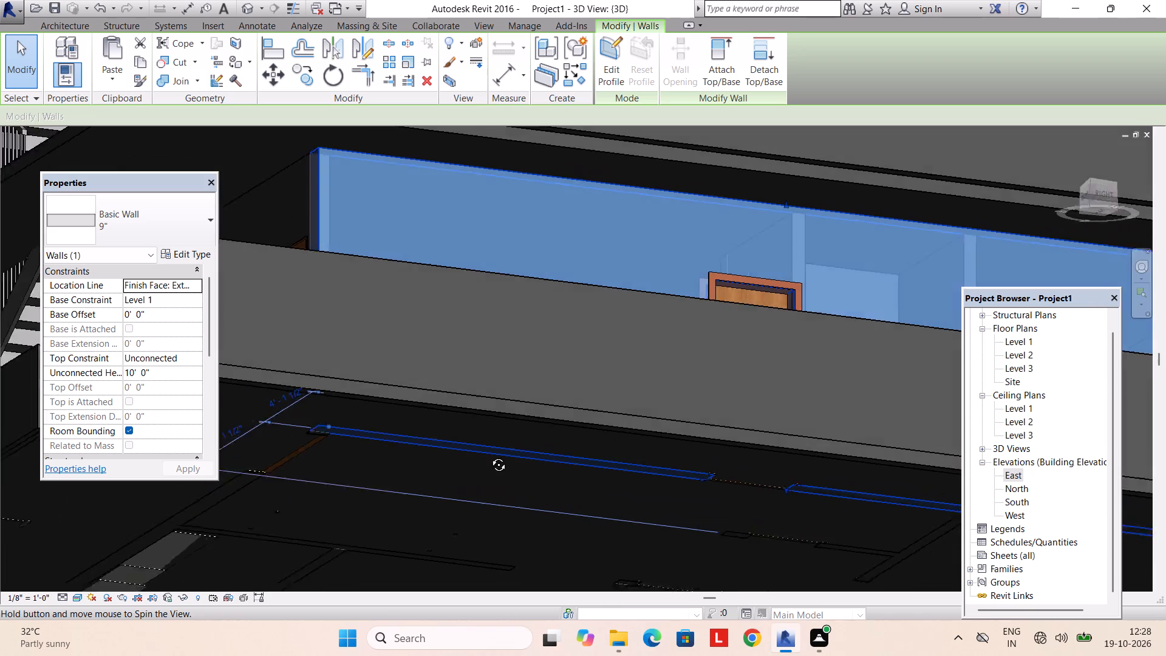
pyautogui.keyDown('shift'); pyautogui.moveTo(489, 456); pyautogui.dragTo(559, 456, button='middle'); pyautogui.keyUp('shift')
pyautogui.press('Escape')
pyautogui.moveTo(309, 429); pyautogui.dragTo(320, 511, button='middle')
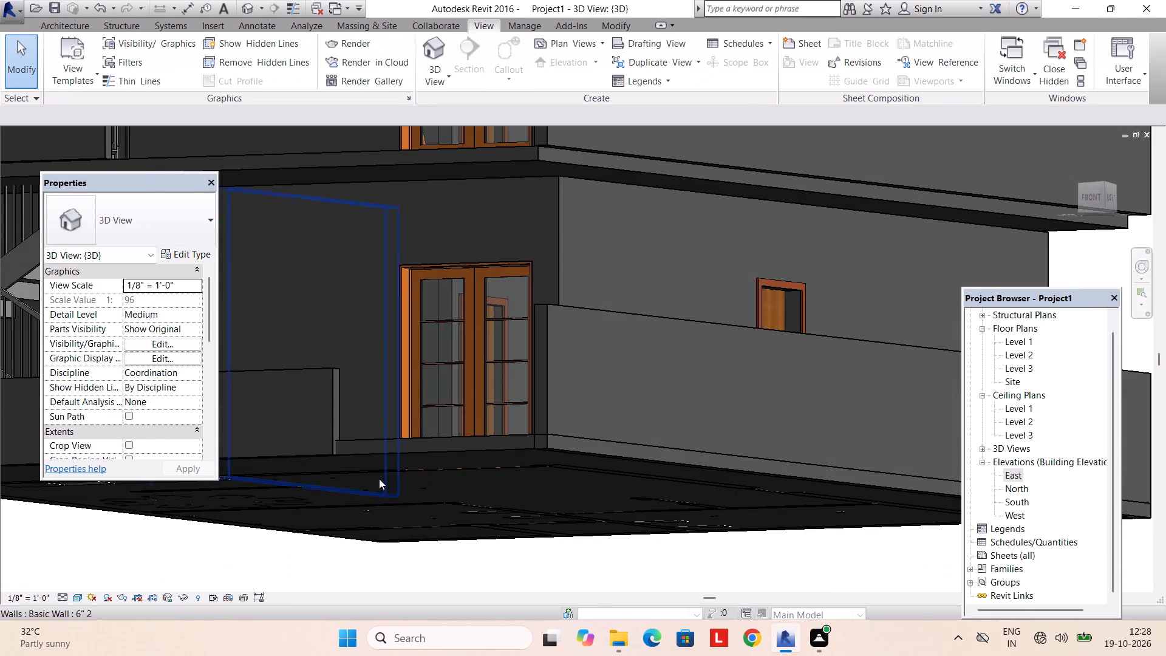
pyautogui.scroll(-4, 420, 456)
pyautogui.keyDown('shift'); pyautogui.moveTo(438, 469); pyautogui.dragTo(469, 562, button='middle'); pyautogui.keyUp('shift')
pyautogui.moveTo(574, 561); pyautogui.dragTo(587, 505, button='middle')
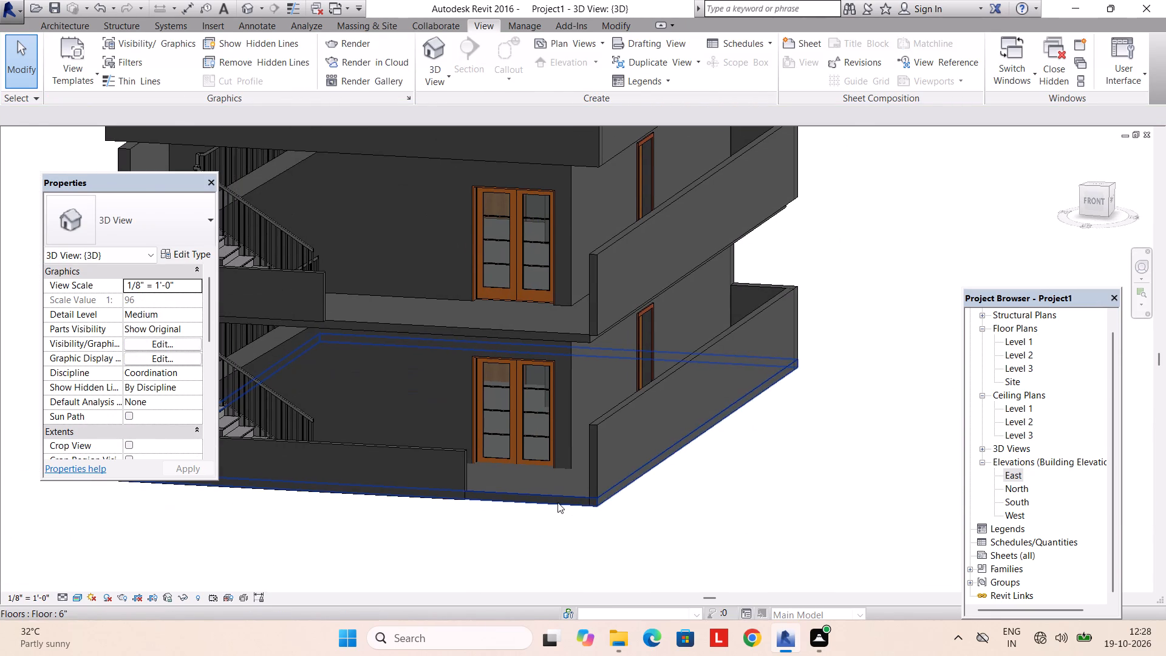
# Set the Level 1 floor's height offset from level to 0.
pyautogui.click(557, 502)
pyautogui.click(141, 302)
pyautogui.moveTo(162, 295); pyautogui.dragTo(101, 301)
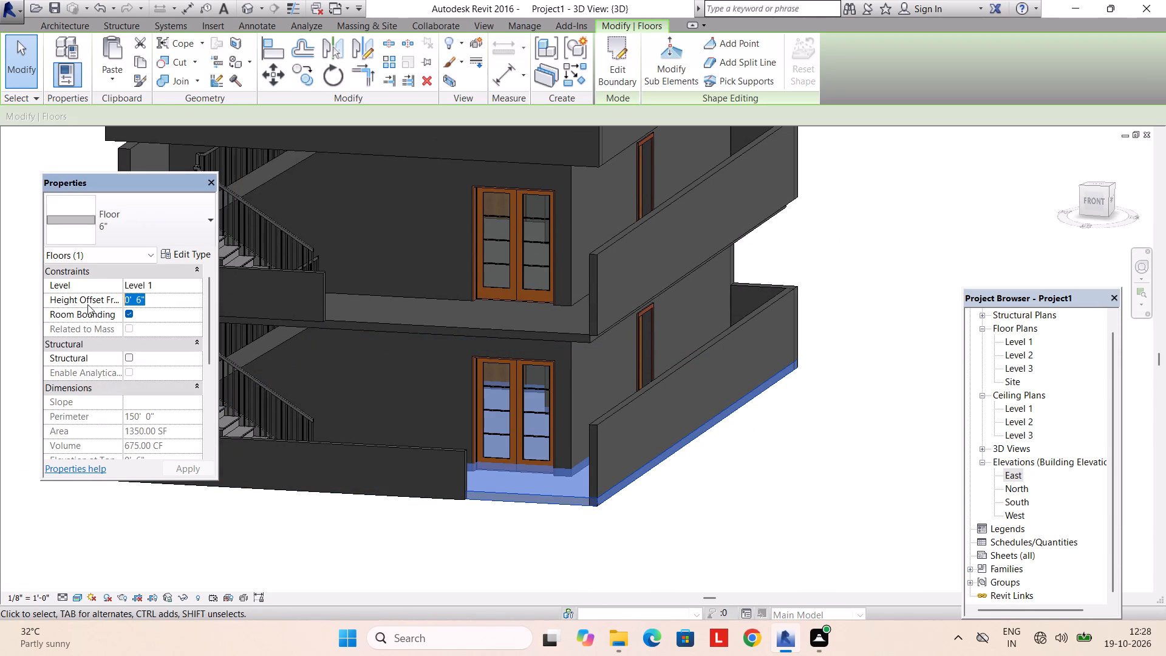
pyautogui.press('0')
pyautogui.press('Return')
pyautogui.press('Return')
pyautogui.press('Escape')
pyautogui.press('Escape')
# Inspect the house from the front, side, above and below to check the floor against the walls and doors.
pyautogui.keyDown('shift'); pyautogui.moveTo(492, 476); pyautogui.dragTo(529, 408, button='middle'); pyautogui.keyUp('shift')
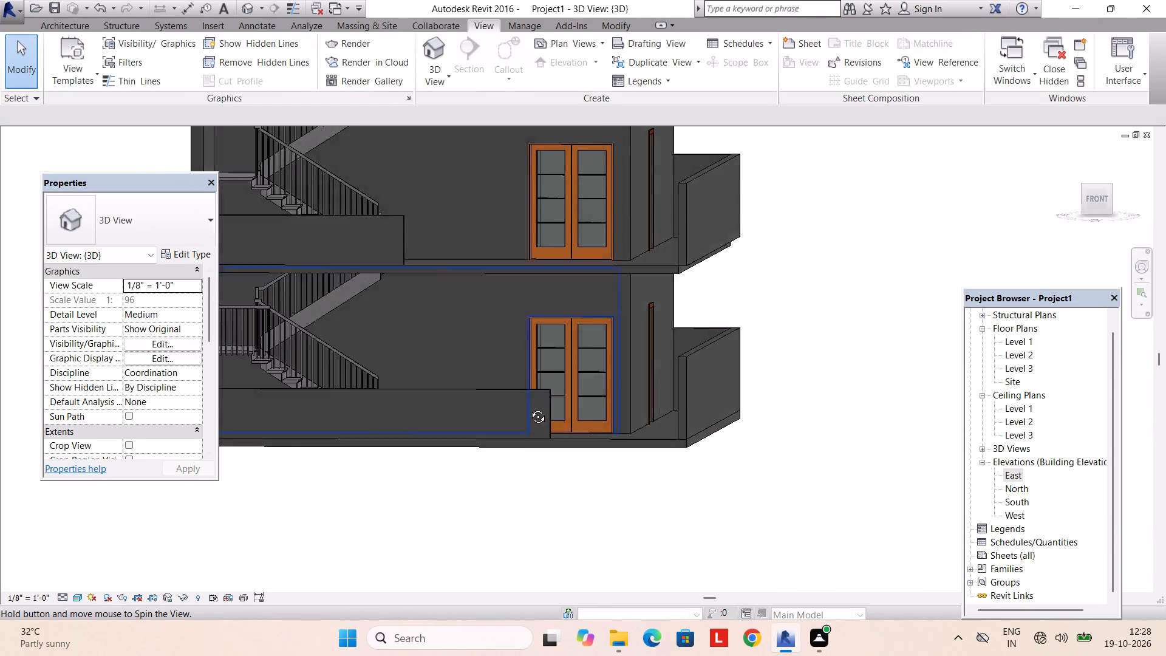
pyautogui.keyDown('shift'); pyautogui.moveTo(529, 408); pyautogui.dragTo(429, 378, button='middle'); pyautogui.keyUp('shift')
pyautogui.scroll(-4, 493, 391)
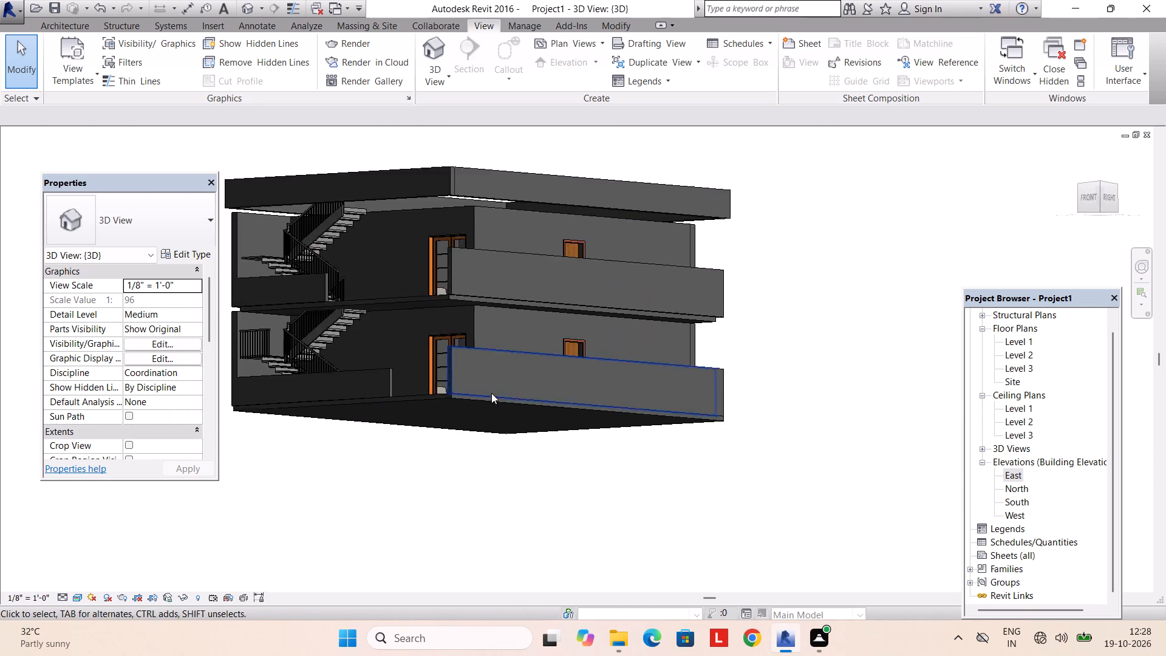
pyautogui.keyDown('shift'); pyautogui.moveTo(494, 401); pyautogui.dragTo(564, 501, button='middle'); pyautogui.keyUp('shift')
pyautogui.scroll(2, 508, 462)
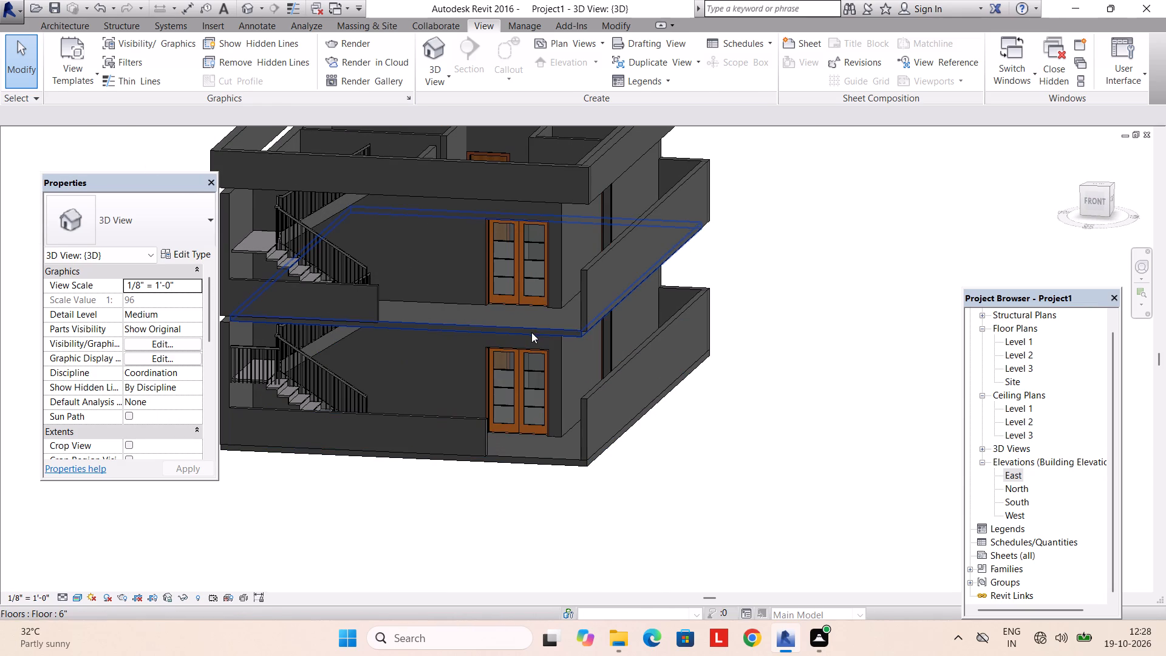
pyautogui.click(533, 330)
pyautogui.press('Escape')
pyautogui.keyDown('shift'); pyautogui.moveTo(528, 409); pyautogui.dragTo(556, 505, button='middle'); pyautogui.keyUp('shift')
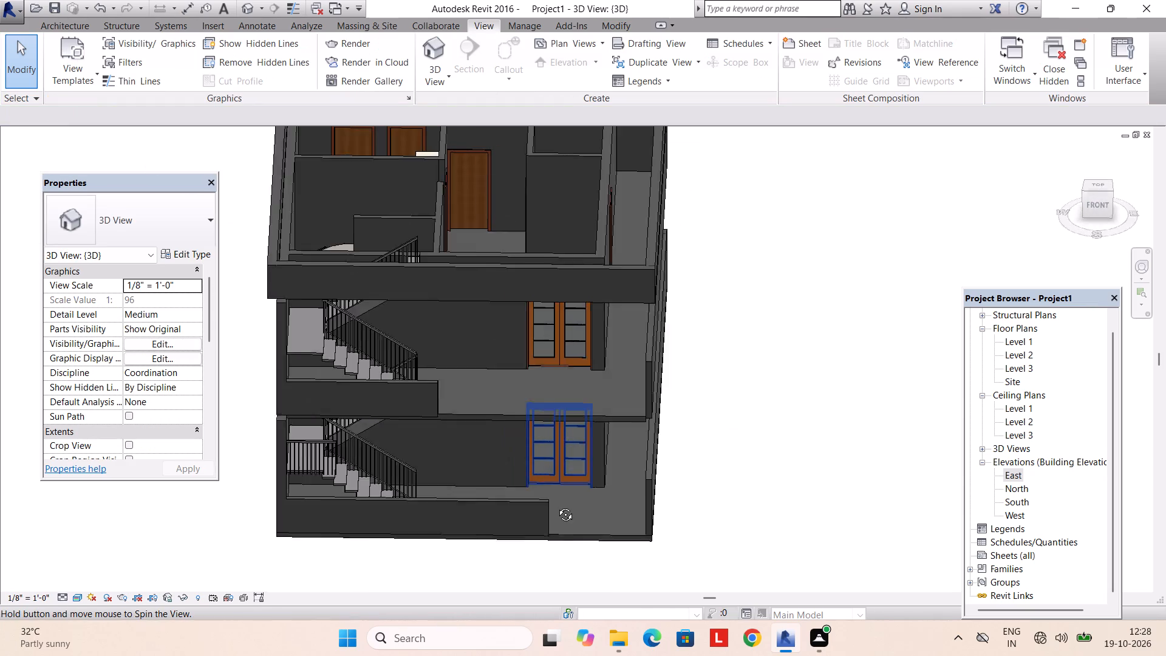
pyautogui.keyDown('shift'); pyautogui.moveTo(556, 505); pyautogui.dragTo(546, 290, button='middle'); pyautogui.keyUp('shift')
pyautogui.moveTo(545, 301); pyautogui.dragTo(553, 421, button='middle')
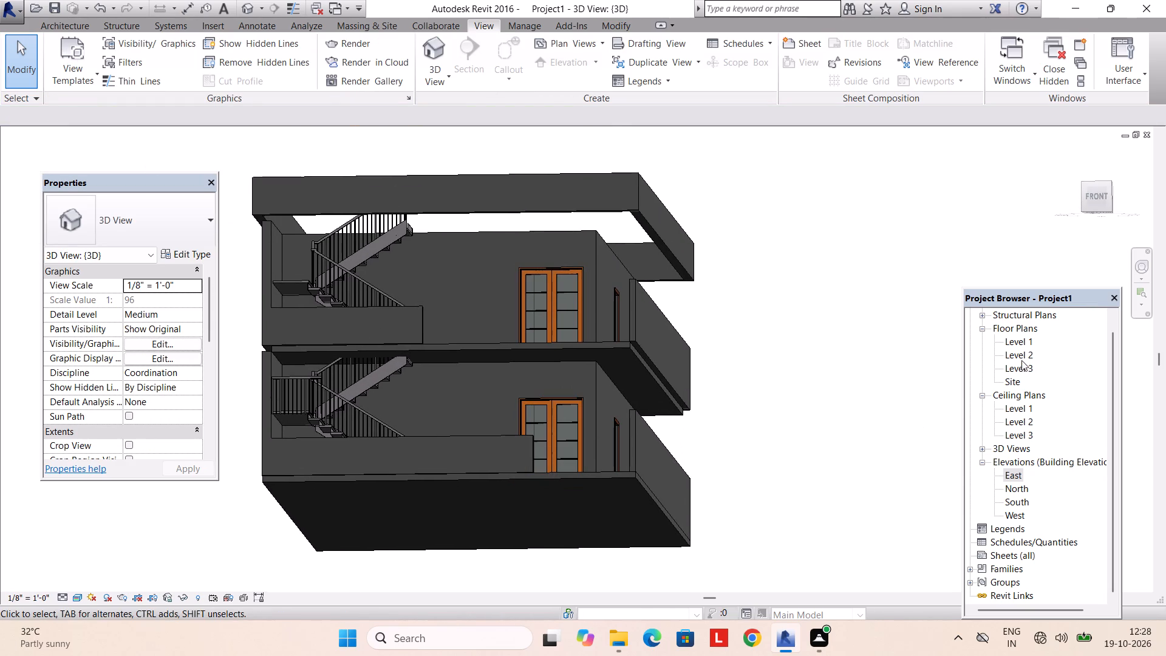
# Start a 6" floor on Level 3 with a rectangular boundary sketch.
pyautogui.click(1021, 355)
pyautogui.doubleClick(1020, 366)
pyautogui.scroll(-3, 604, 405)
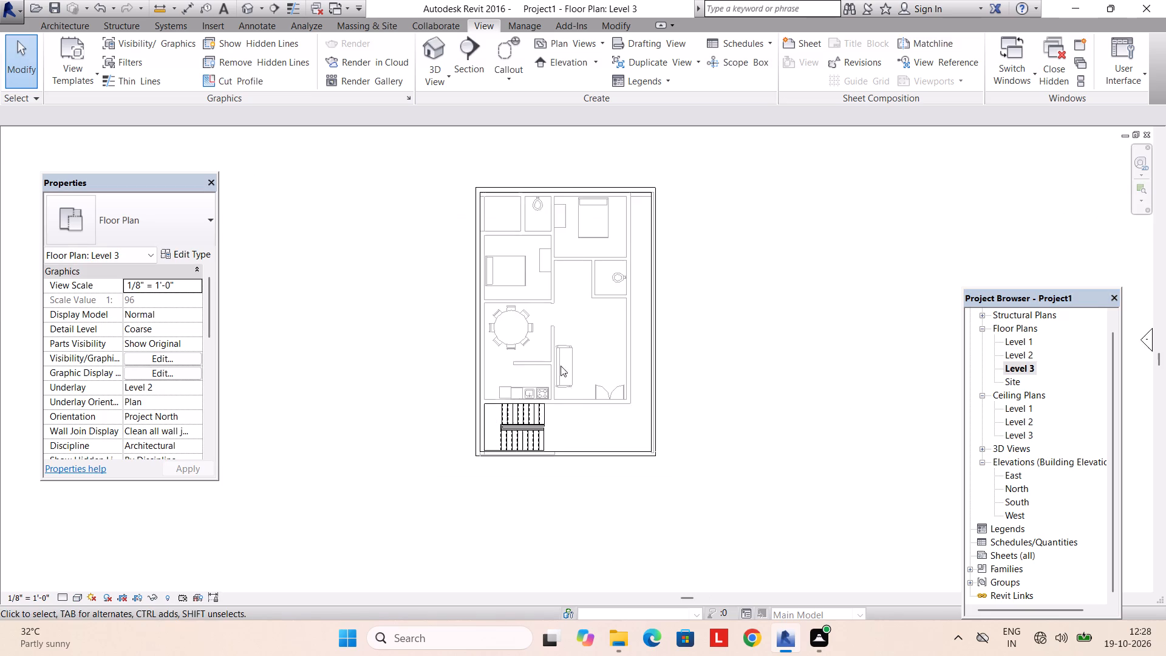
pyautogui.moveTo(554, 359); pyautogui.dragTo(553, 435, button='middle')
pyautogui.scroll(2, 529, 397)
pyautogui.moveTo(515, 239); pyautogui.dragTo(479, 257, button='middle')
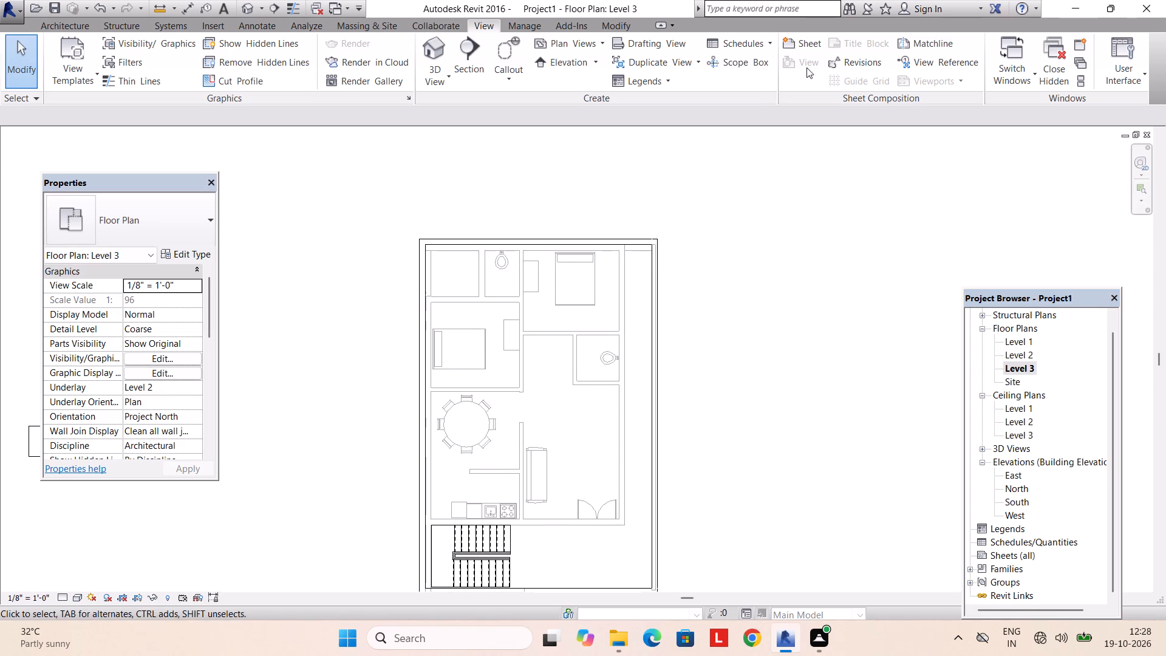
pyautogui.click(77, 26)
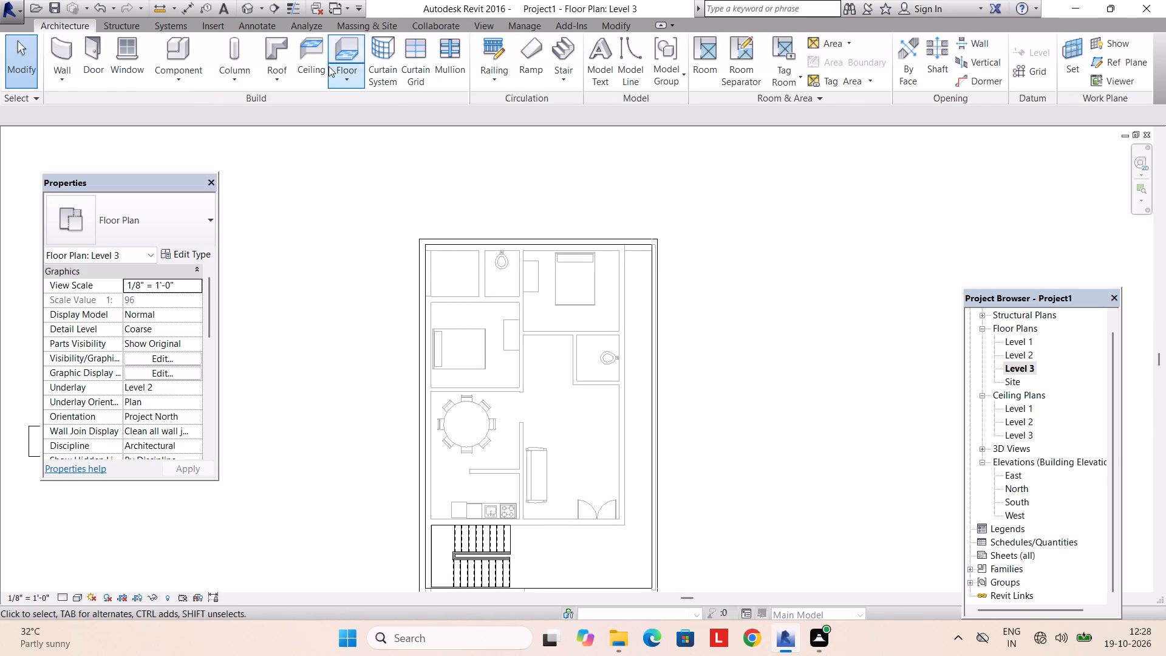
pyautogui.click(332, 57)
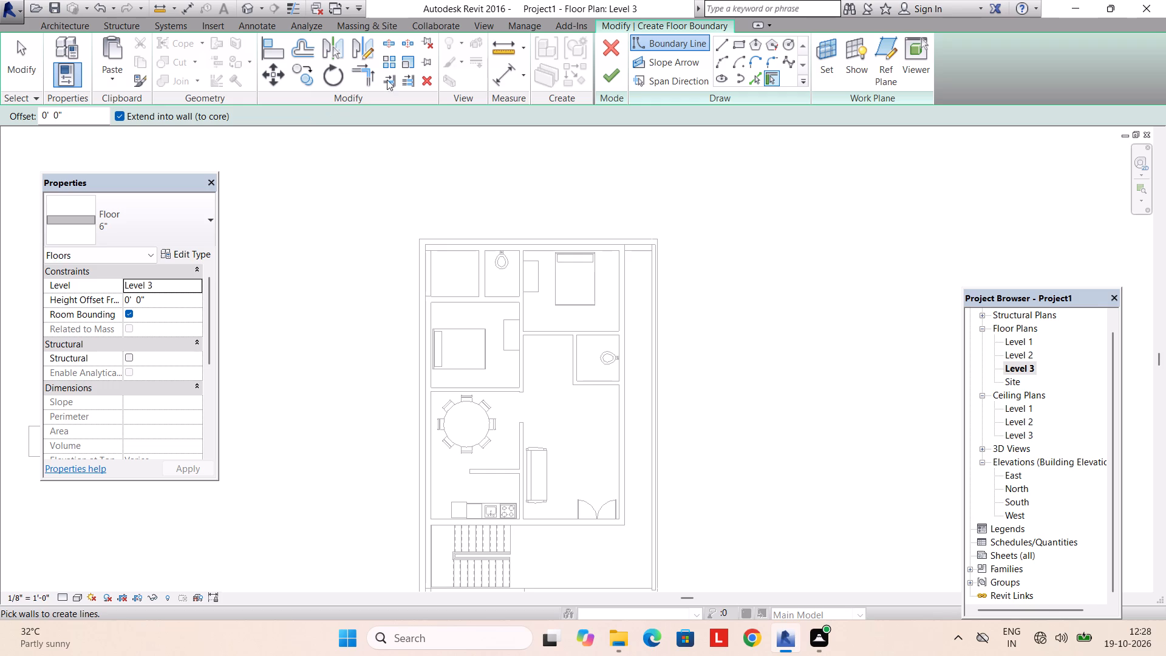
pyautogui.click(734, 41)
pyautogui.scroll(3, 407, 255)
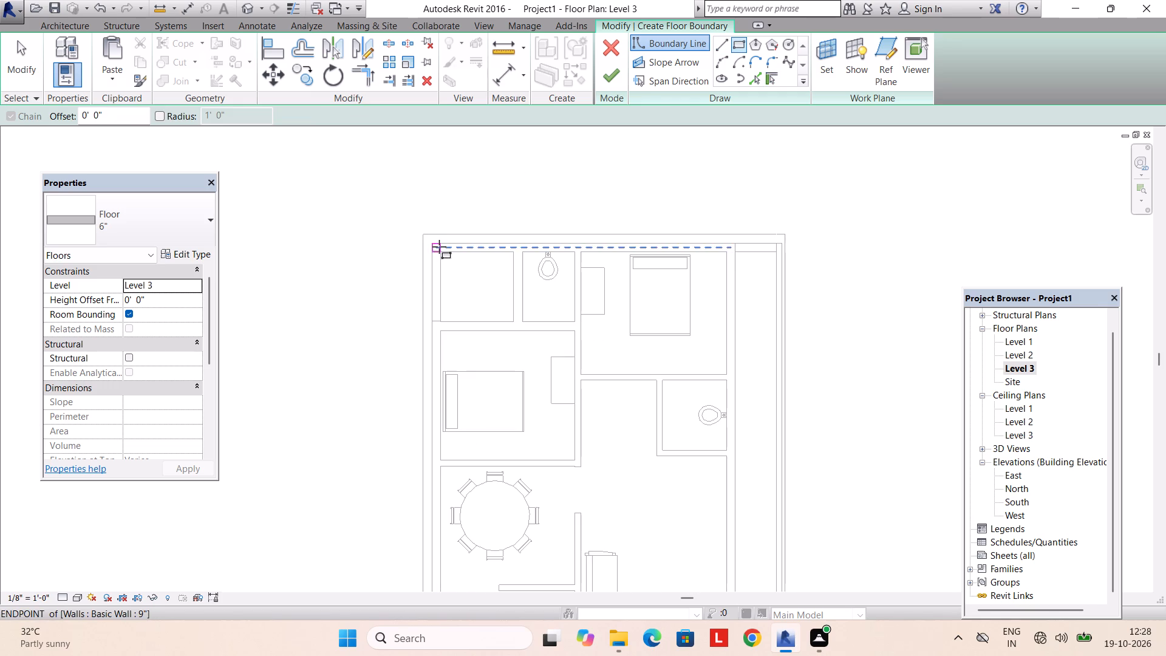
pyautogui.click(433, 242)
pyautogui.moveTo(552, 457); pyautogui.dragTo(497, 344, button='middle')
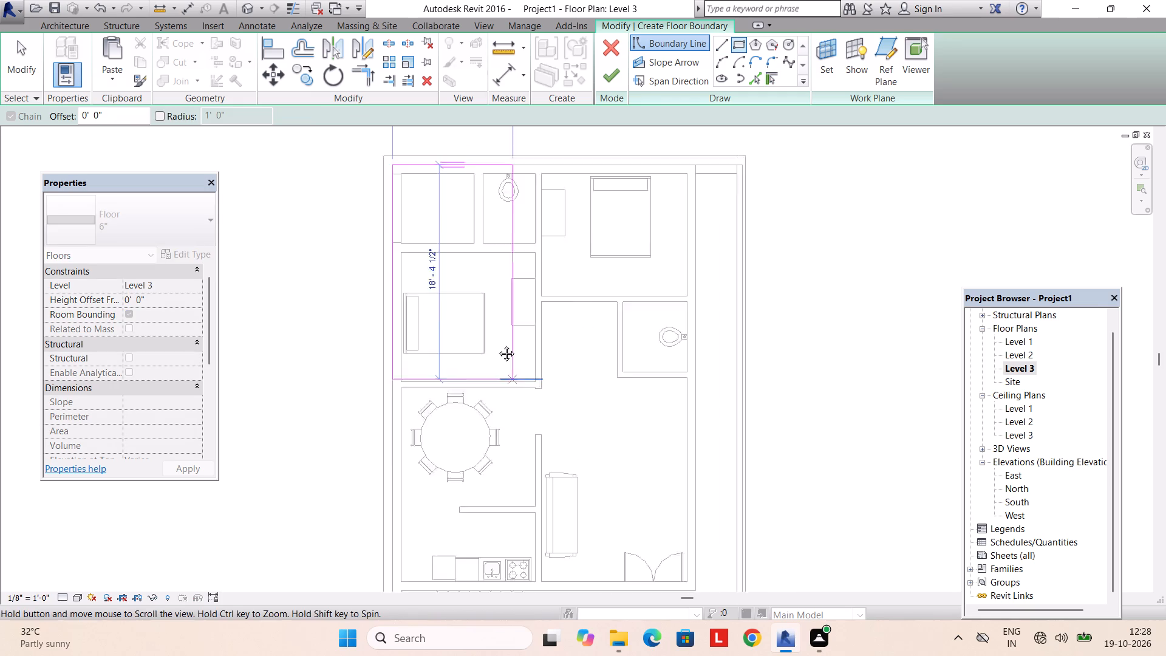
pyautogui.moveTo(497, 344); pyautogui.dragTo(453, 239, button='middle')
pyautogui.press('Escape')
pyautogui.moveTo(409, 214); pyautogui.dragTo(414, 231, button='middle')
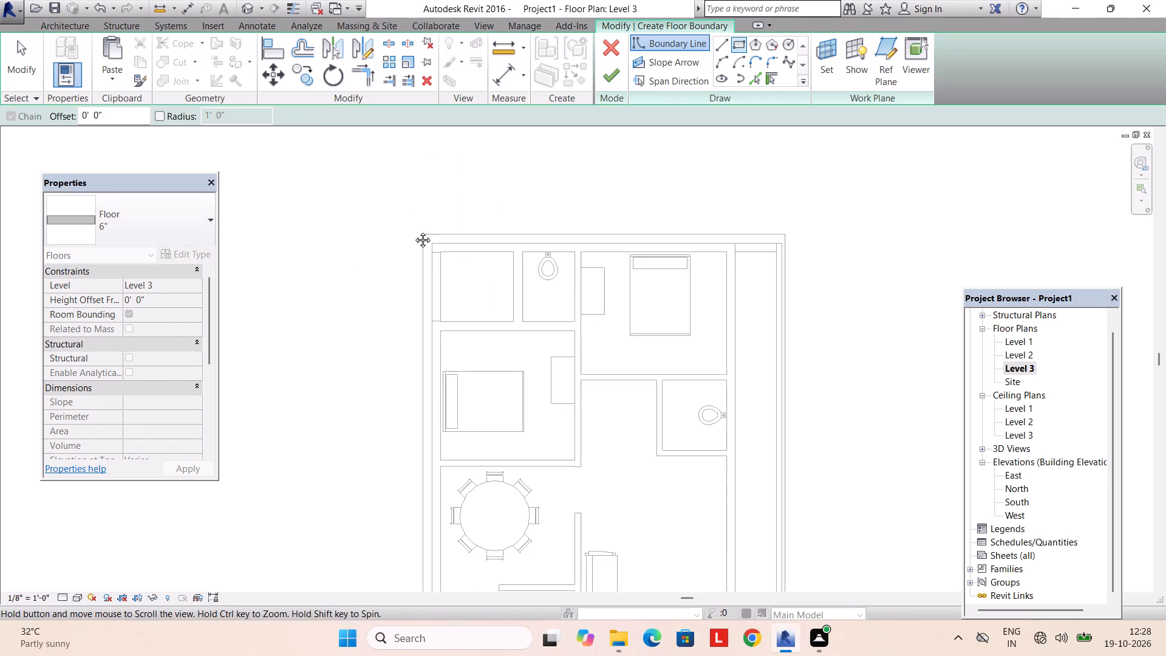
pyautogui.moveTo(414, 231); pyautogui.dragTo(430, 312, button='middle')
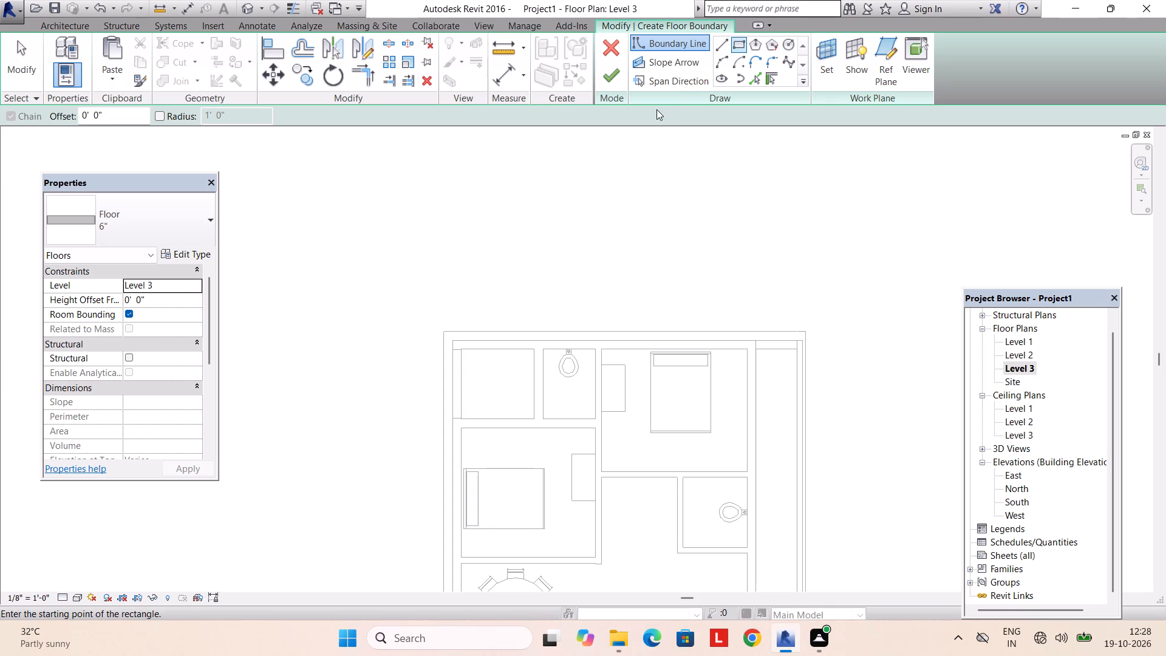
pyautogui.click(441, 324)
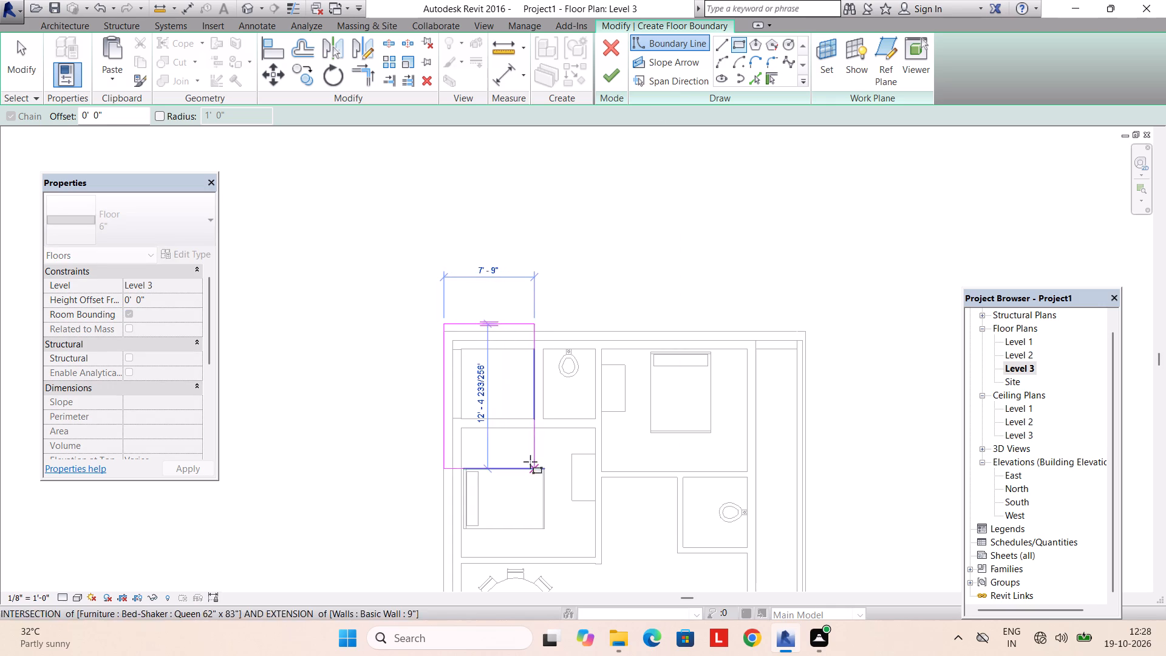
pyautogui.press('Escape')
# Sketch the Level 3 floor's rectangular boundary between opposite outer corners of the perimeter walls and finish the floor.
pyautogui.scroll(2, 453, 339)
pyautogui.click(439, 329)
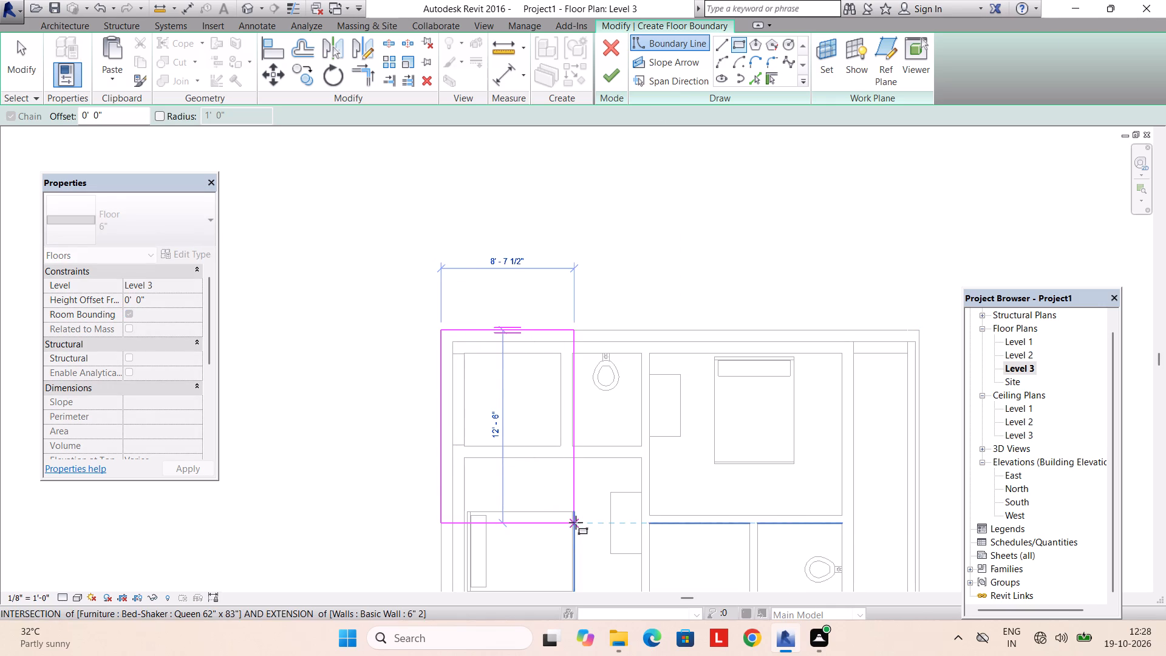
pyautogui.moveTo(567, 508); pyautogui.dragTo(366, 190, button='middle')
pyautogui.scroll(-3, 476, 319)
pyautogui.moveTo(568, 413); pyautogui.dragTo(530, 279, button='middle')
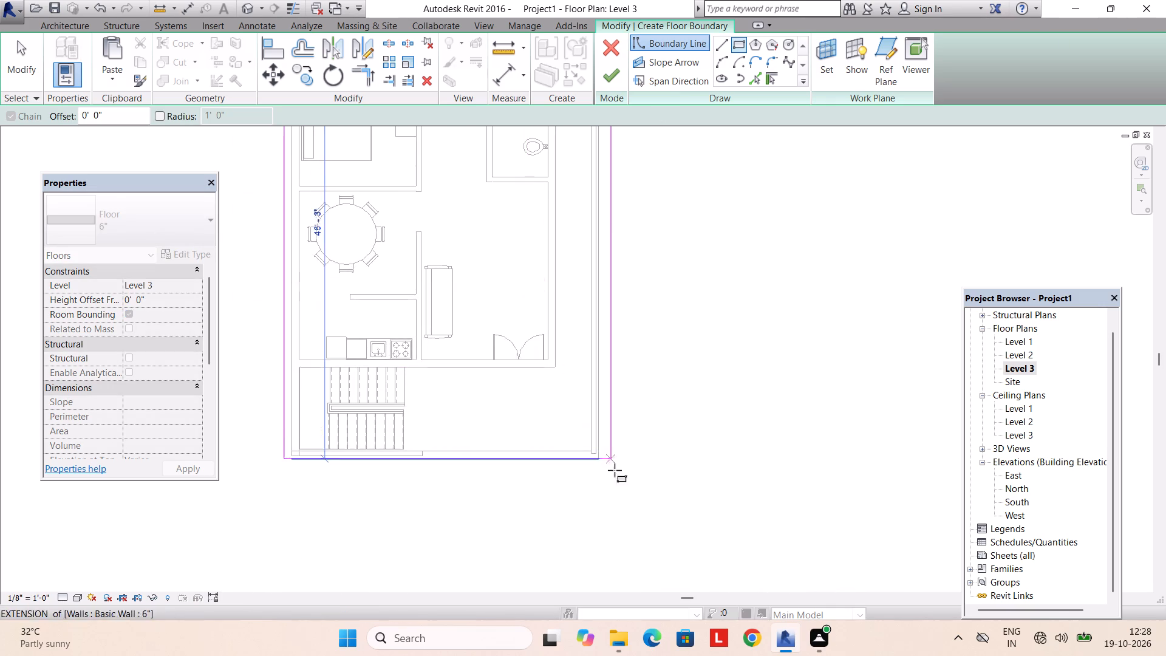
pyautogui.scroll(5, 600, 460)
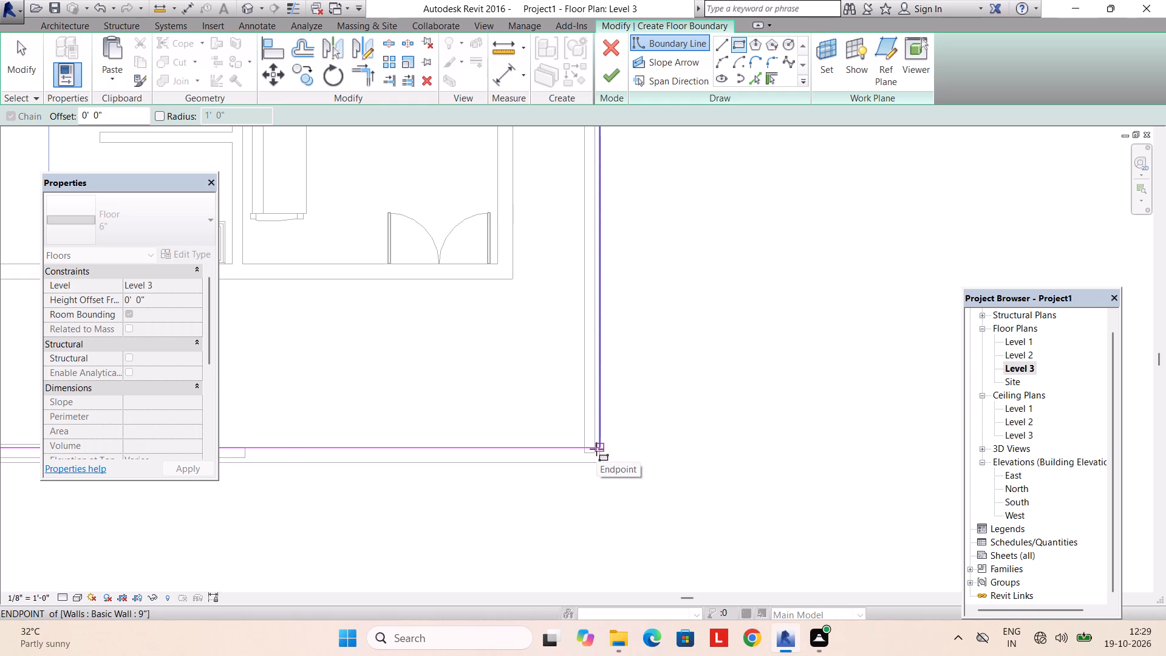
pyautogui.scroll(-7, 596, 449)
pyautogui.click(596, 449)
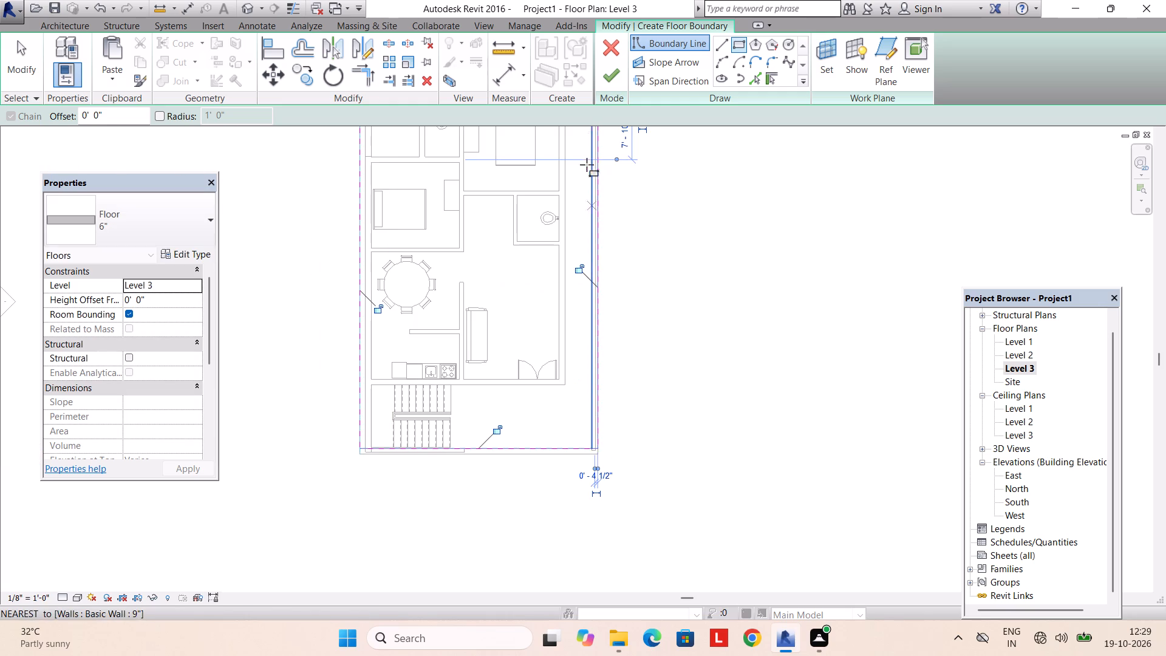
pyautogui.click(615, 72)
pyautogui.press('Escape')
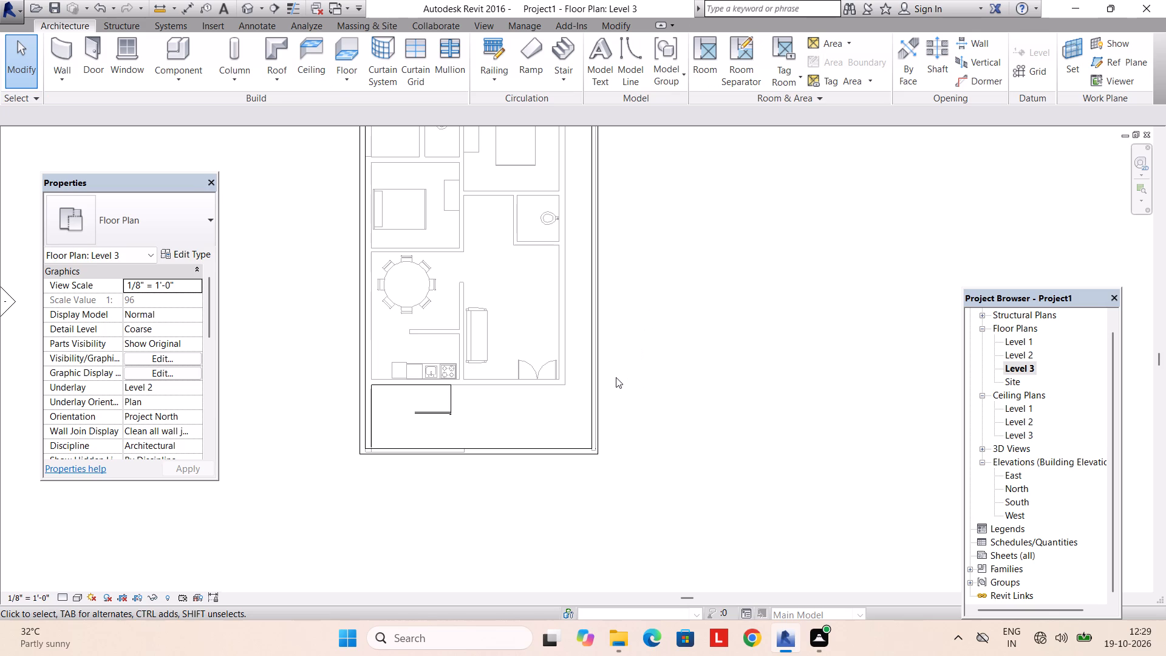
# Inspect the new Level 3 floor in 3D from above and from the front, including its edges and the stair railing.
pyautogui.click(490, 26)
pyautogui.click(450, 41)
pyautogui.keyDown('shift'); pyautogui.moveTo(497, 181); pyautogui.dragTo(514, 363, button='middle'); pyautogui.keyUp('shift')
pyautogui.keyDown('shift'); pyautogui.scroll(-1, 510, 332); pyautogui.keyUp('shift')
pyautogui.keyDown('shift'); pyautogui.moveTo(510, 335); pyautogui.dragTo(584, 487, button='middle'); pyautogui.keyUp('shift')
pyautogui.keyDown('shift'); pyautogui.moveTo(567, 463); pyautogui.dragTo(491, 400, button='middle'); pyautogui.keyUp('shift')
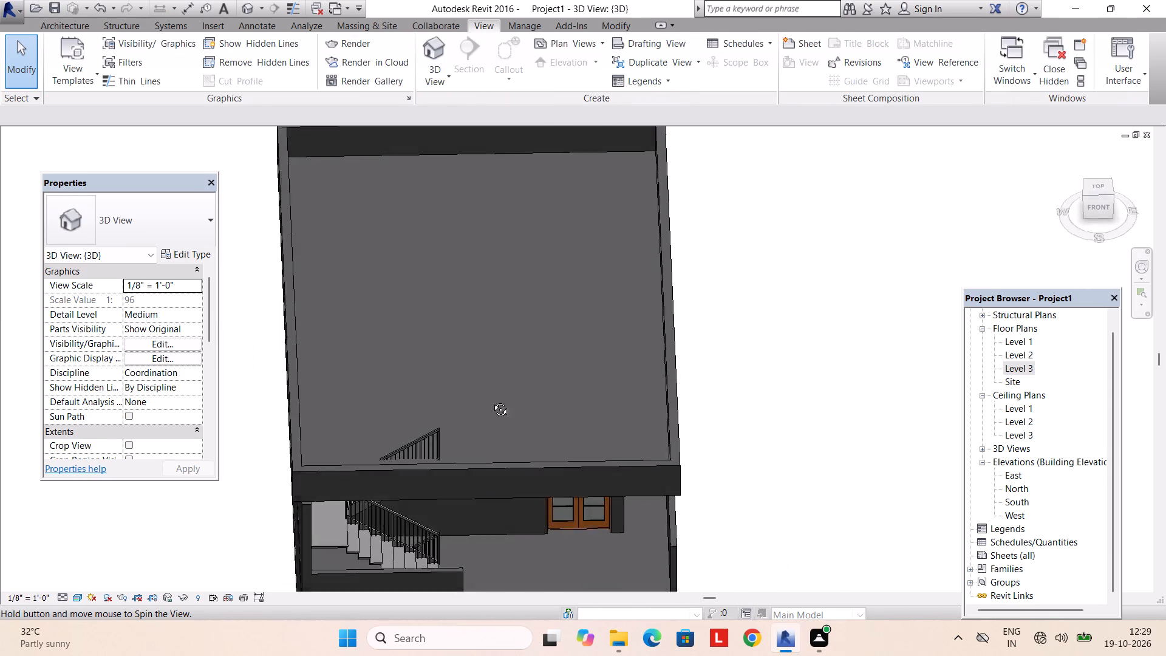
pyautogui.keyDown('shift'); pyautogui.moveTo(491, 400); pyautogui.dragTo(481, 354, button='middle'); pyautogui.keyUp('shift')
pyautogui.moveTo(479, 366); pyautogui.dragTo(456, 272, button='middle')
pyautogui.keyDown('shift'); pyautogui.scroll(1, 460, 320); pyautogui.keyUp('shift')
pyautogui.keyDown('shift'); pyautogui.moveTo(460, 320); pyautogui.dragTo(463, 296, button='middle'); pyautogui.keyUp('shift')
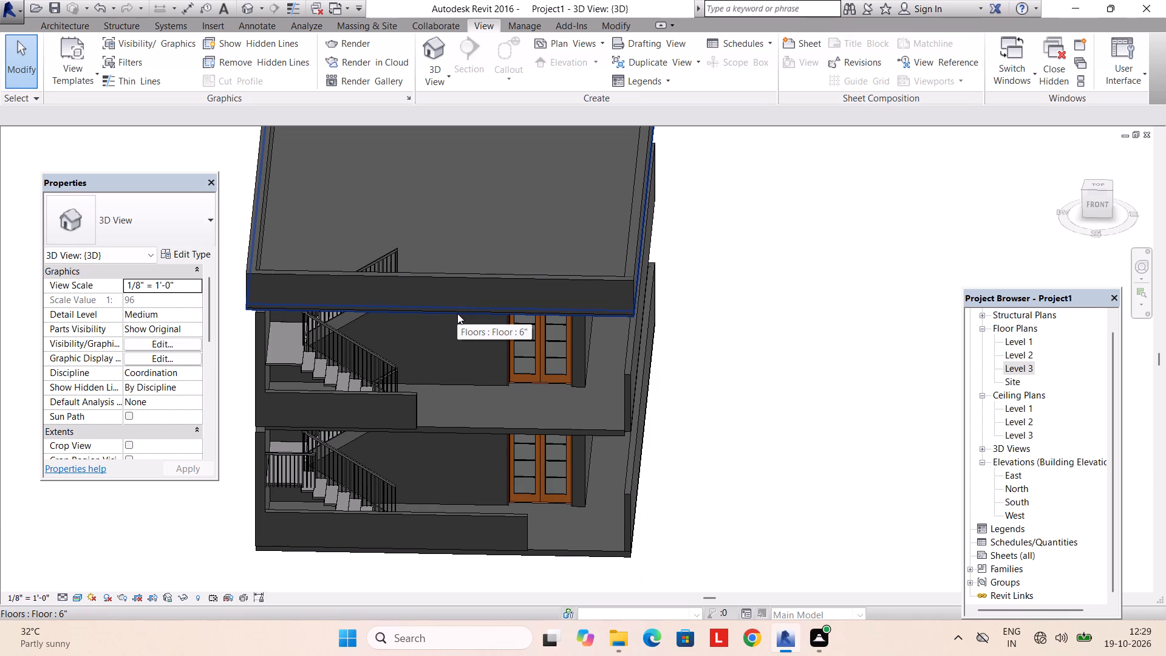
pyautogui.moveTo(607, 386); pyautogui.dragTo(586, 261, button='middle')
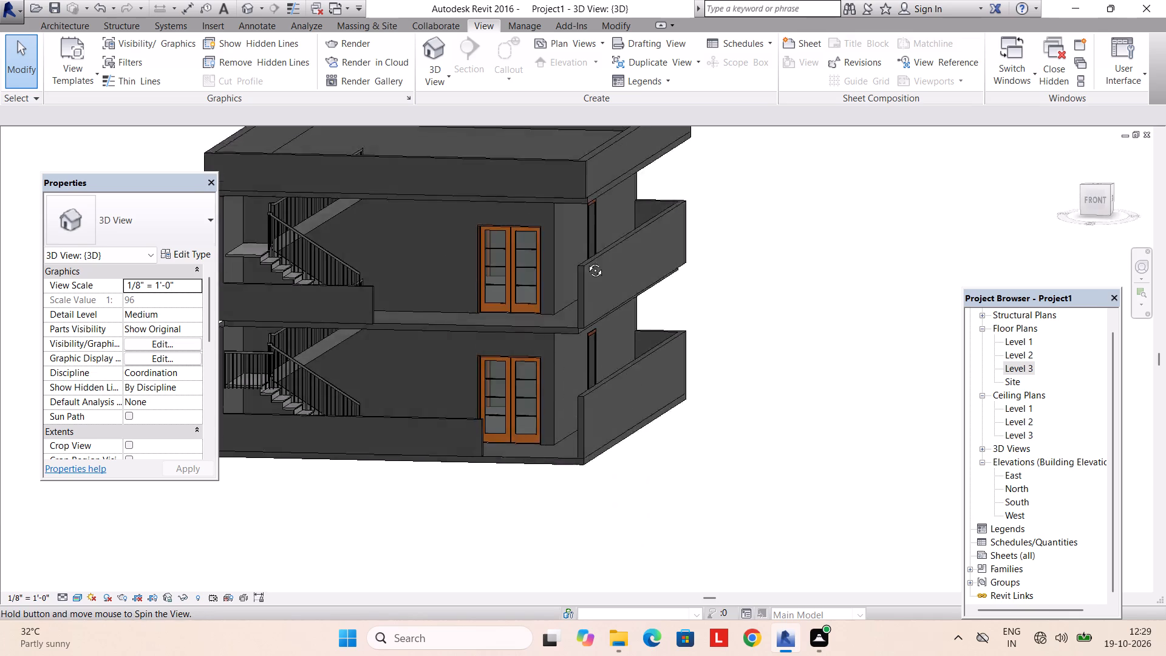
pyautogui.moveTo(586, 261); pyautogui.dragTo(618, 389, button='middle')
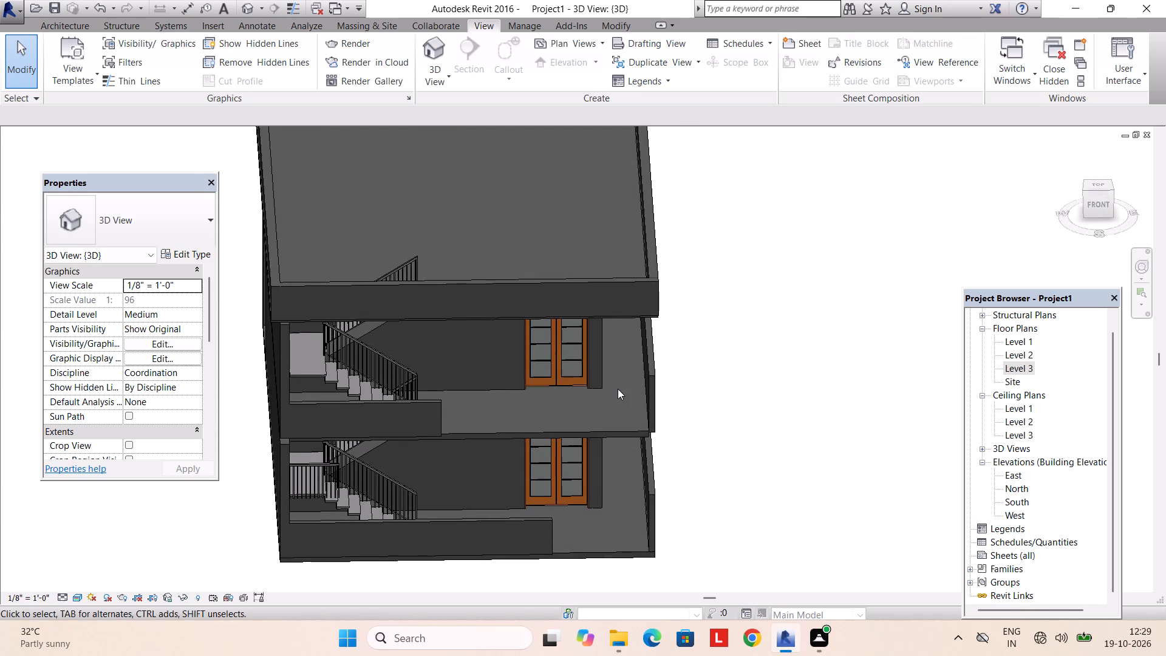
# Check the entrance and stair area in the Level 1 plan, and examine the side and rear openings of the house in 3D.
pyautogui.doubleClick(1010, 338)
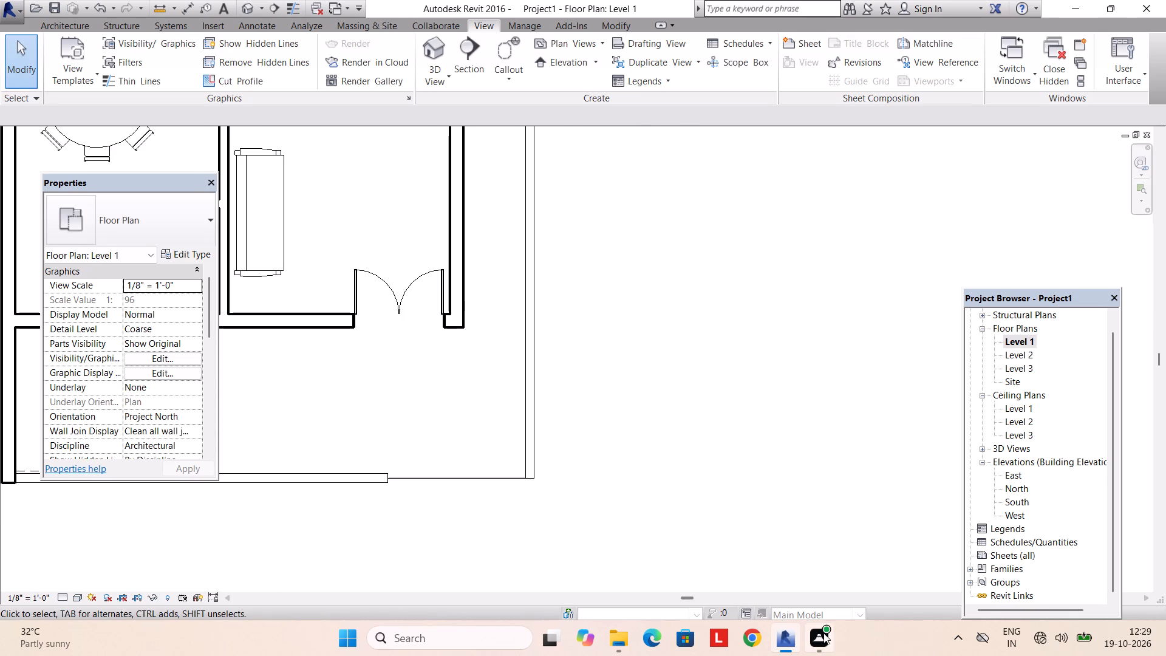
pyautogui.moveTo(549, 380); pyautogui.dragTo(663, 381, button='middle')
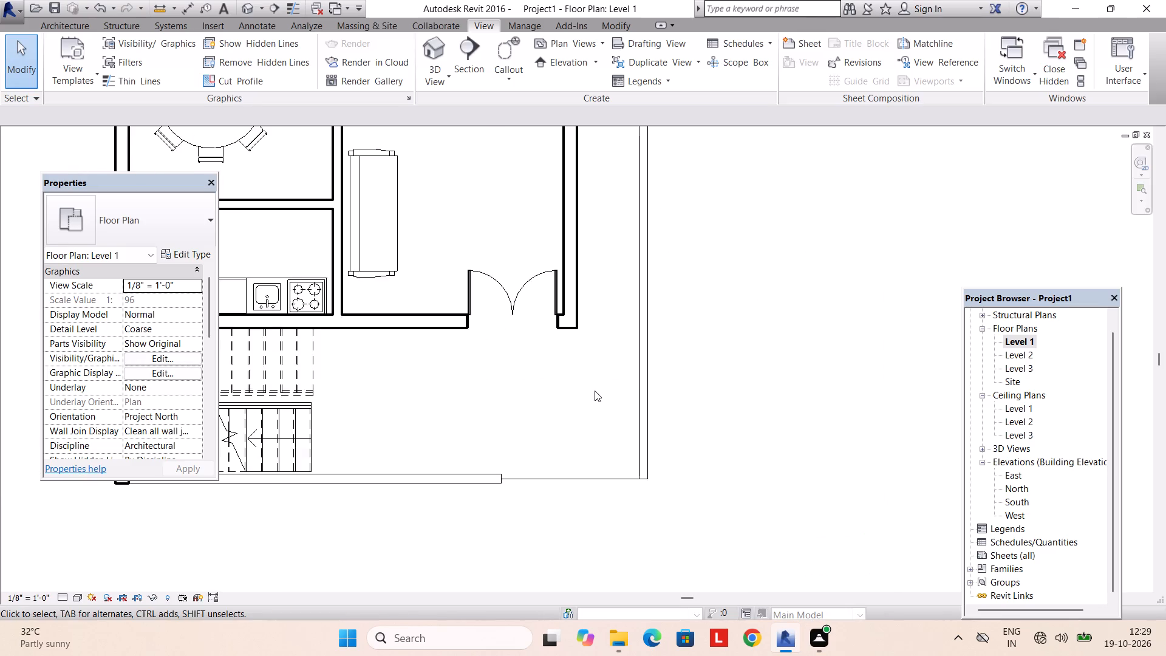
pyautogui.scroll(-2, 595, 391)
pyautogui.moveTo(590, 391); pyautogui.dragTo(636, 392, button='middle')
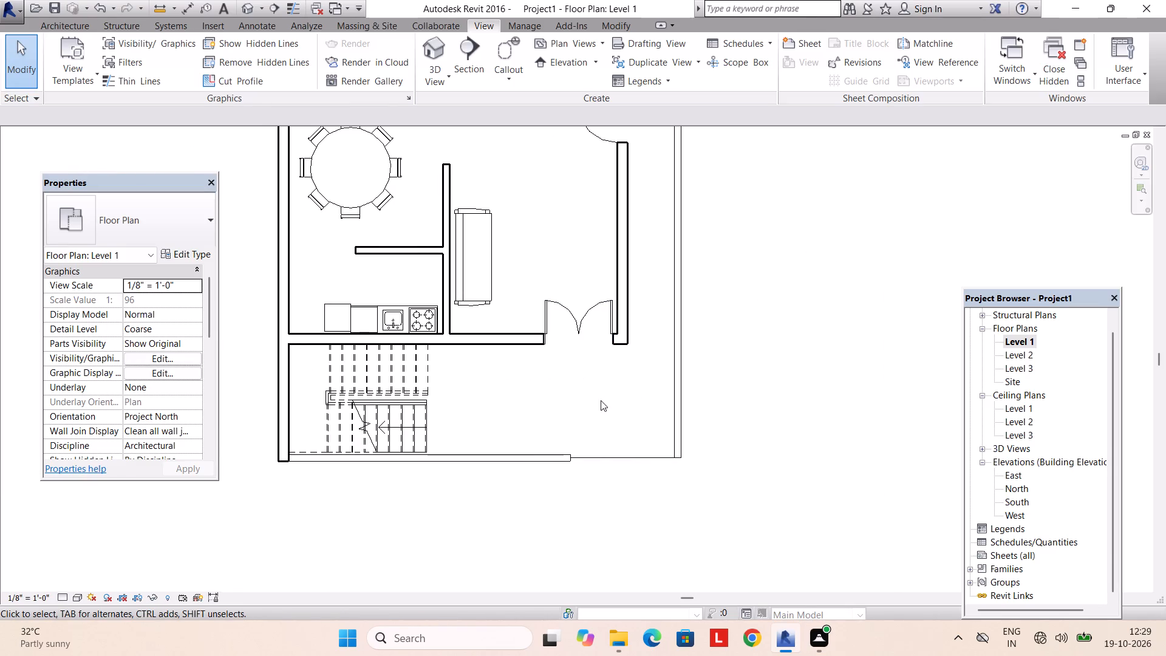
pyautogui.click(446, 77)
pyautogui.click(444, 98)
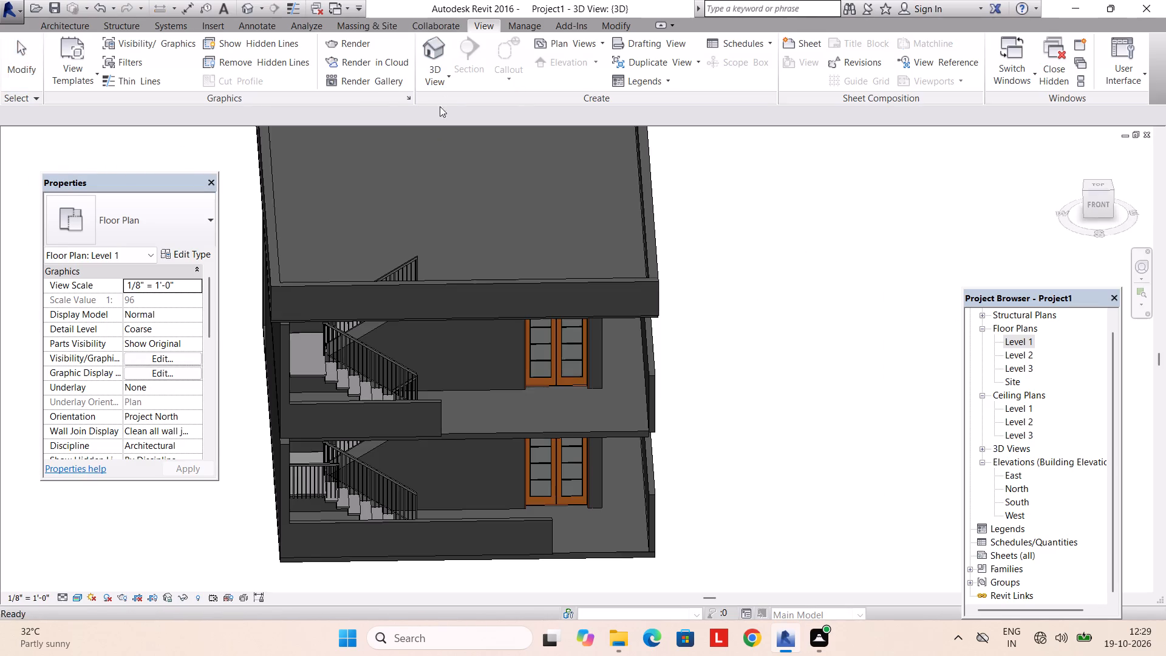
pyautogui.keyDown('shift'); pyautogui.moveTo(537, 374); pyautogui.dragTo(848, 366, button='middle'); pyautogui.keyUp('shift')
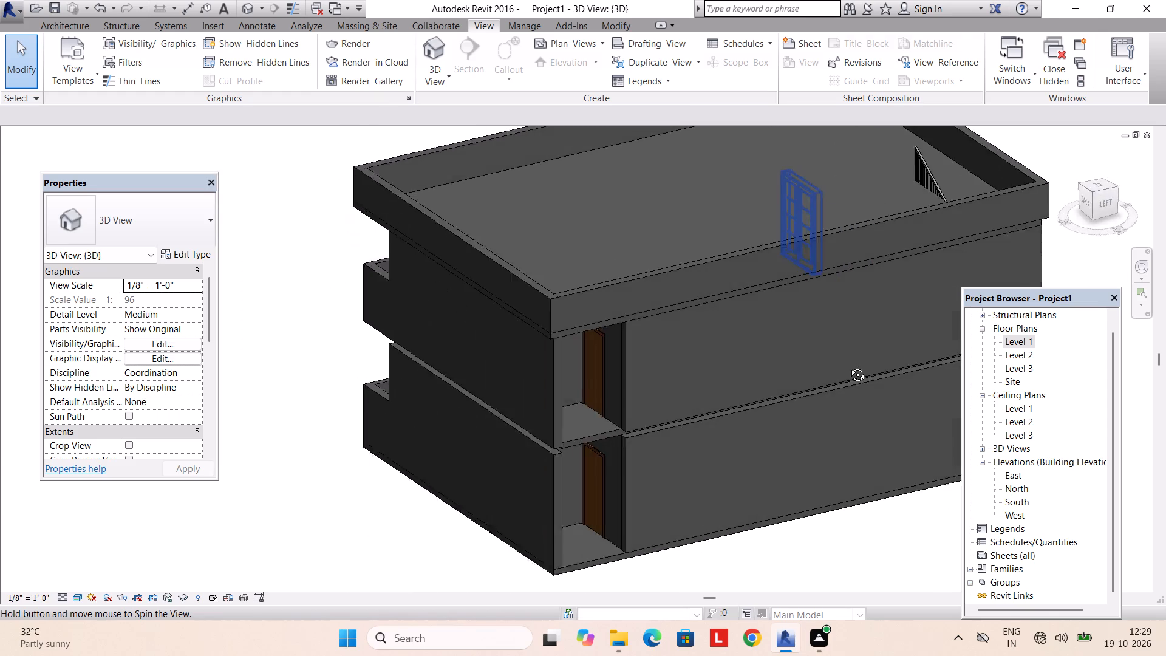
pyautogui.keyDown('shift'); pyautogui.moveTo(848, 366); pyautogui.dragTo(768, 326, button='middle'); pyautogui.keyUp('shift')
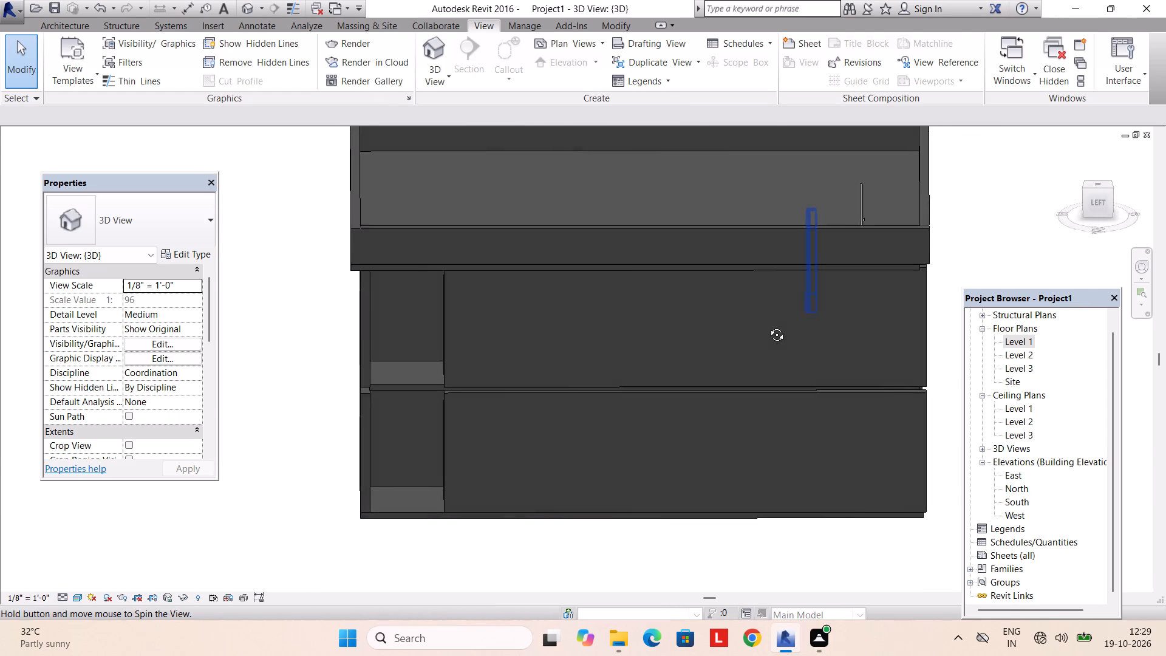
pyautogui.keyDown('shift'); pyautogui.moveTo(768, 326); pyautogui.dragTo(778, 372, button='middle'); pyautogui.keyUp('shift')
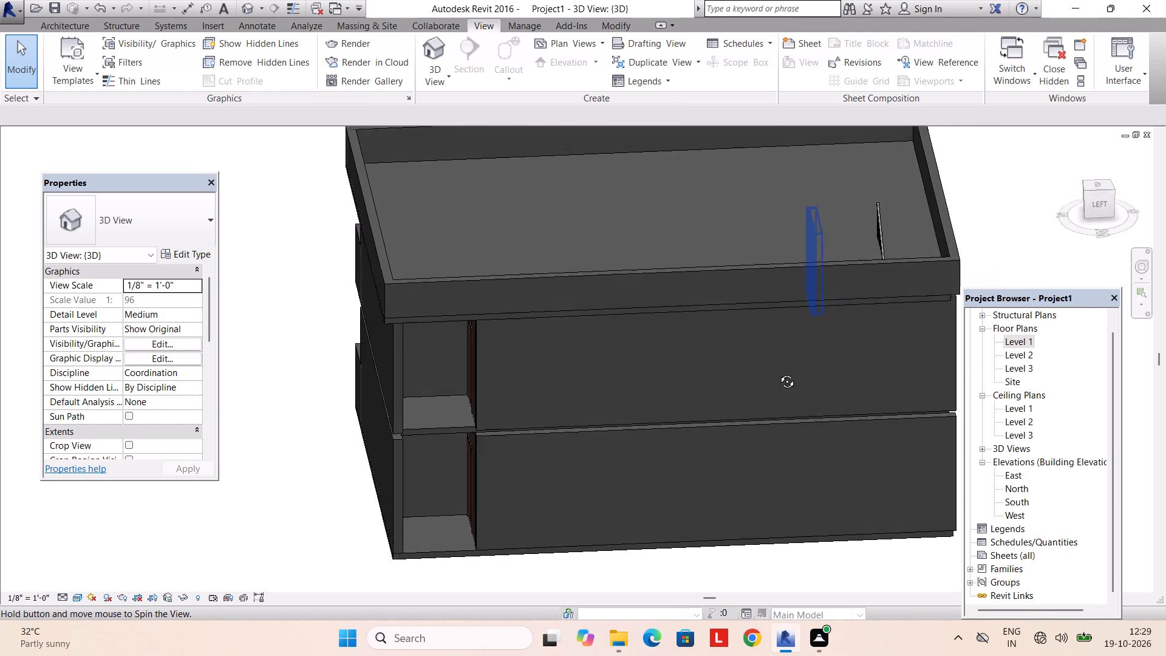
pyautogui.keyDown('shift'); pyautogui.moveTo(778, 372); pyautogui.dragTo(728, 398, button='middle'); pyautogui.keyUp('shift')
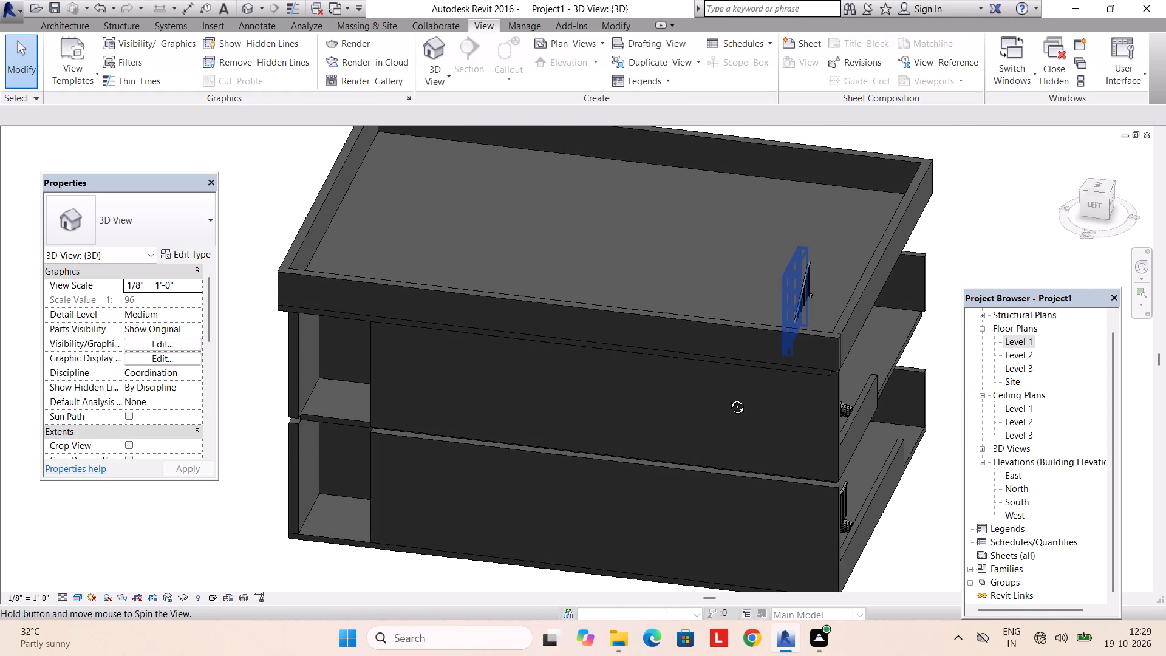
pyautogui.keyDown('shift'); pyautogui.moveTo(728, 398); pyautogui.dragTo(579, 397, button='middle'); pyautogui.keyUp('shift')
# In the Level 1 plan, examine the 9" walls around the rear toilet and the adjoining open-sided room.
pyautogui.doubleClick(1017, 346)
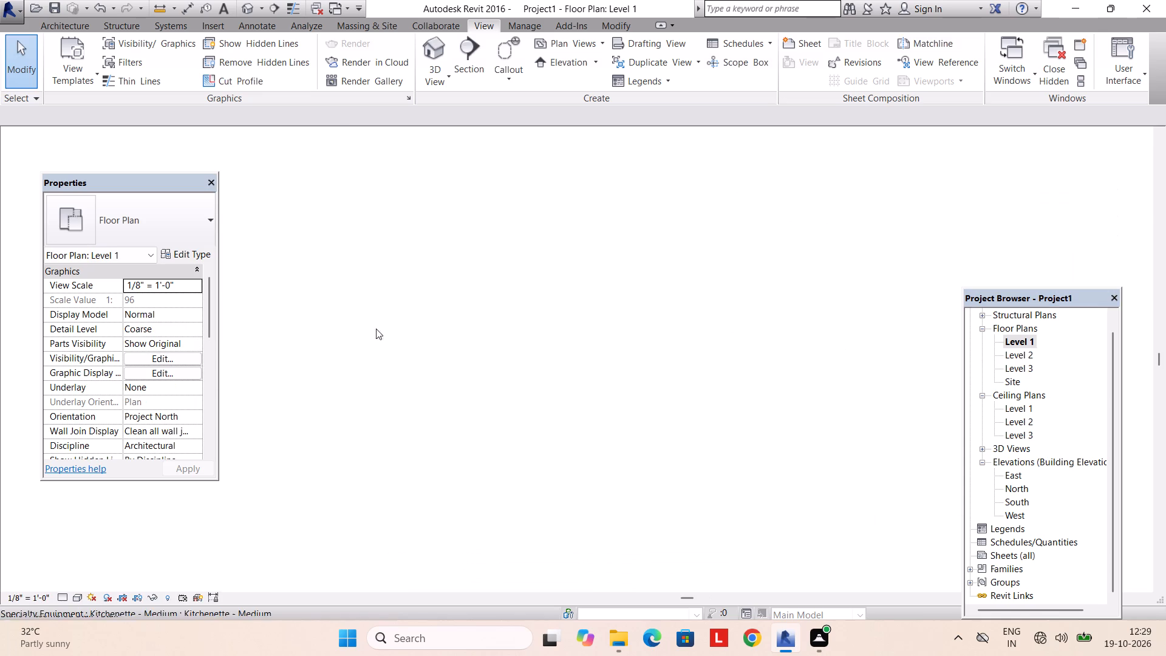
pyautogui.moveTo(354, 333); pyautogui.dragTo(395, 486, button='middle')
pyautogui.scroll(-1, 406, 277)
pyautogui.moveTo(391, 276); pyautogui.dragTo(395, 458, button='middle')
pyautogui.moveTo(397, 280); pyautogui.dragTo(400, 354, button='middle')
pyautogui.scroll(3, 390, 346)
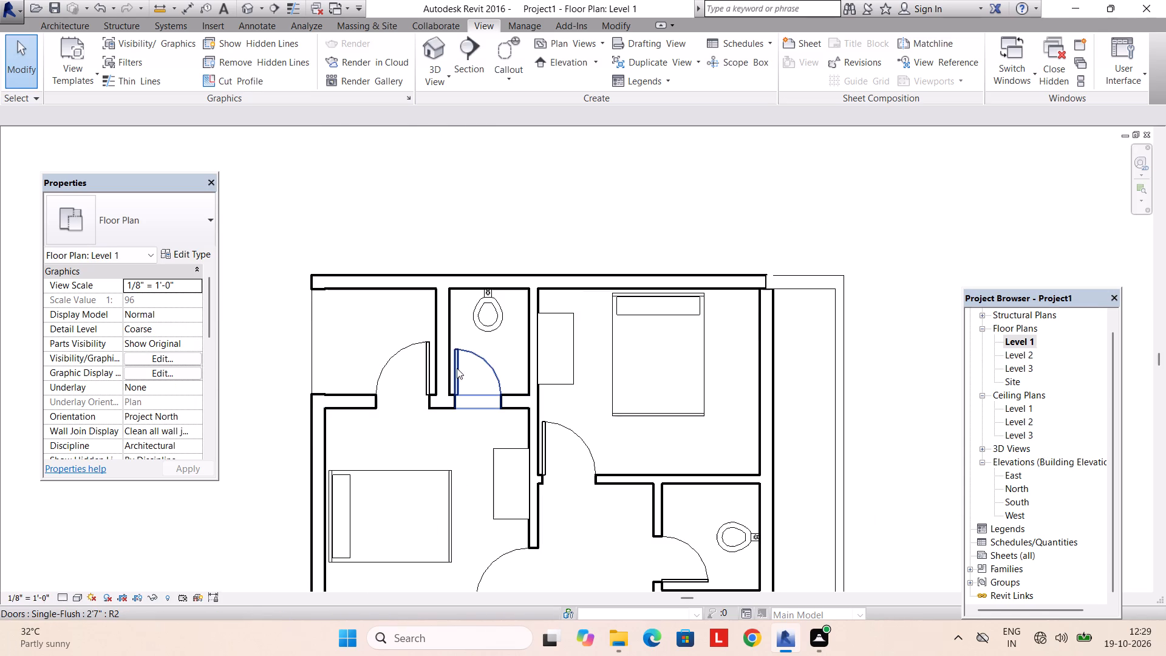
pyautogui.click(360, 403)
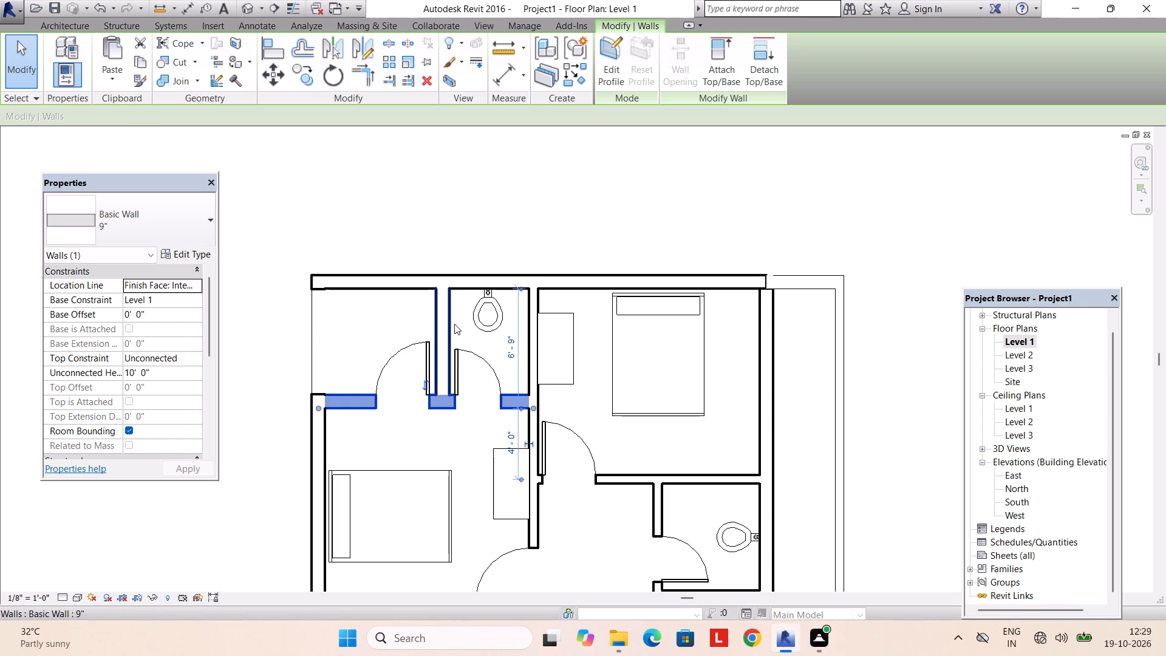
pyautogui.click(454, 324)
pyautogui.click(355, 396)
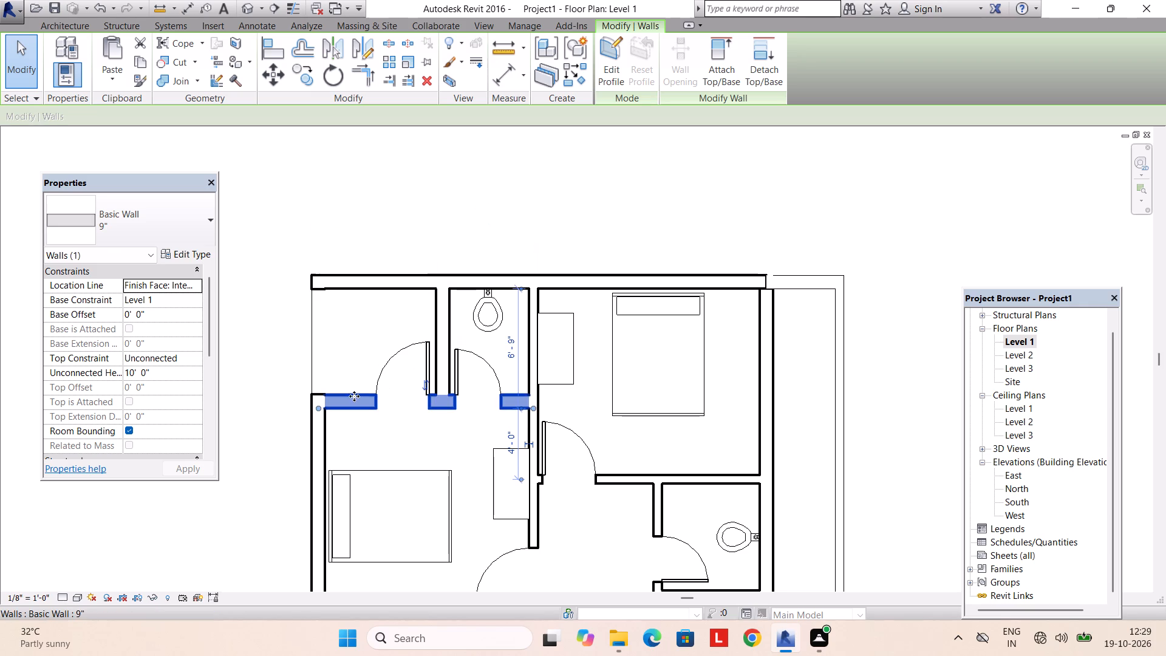
pyautogui.scroll(1, 525, 411)
pyautogui.click(531, 406)
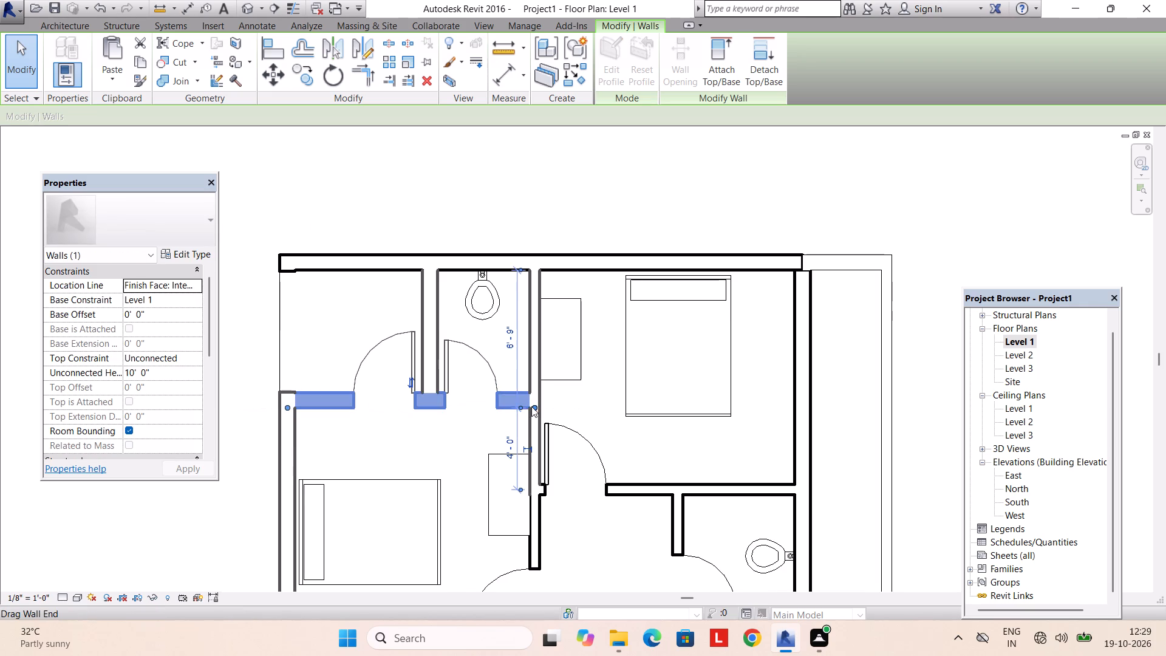
pyautogui.click(538, 406)
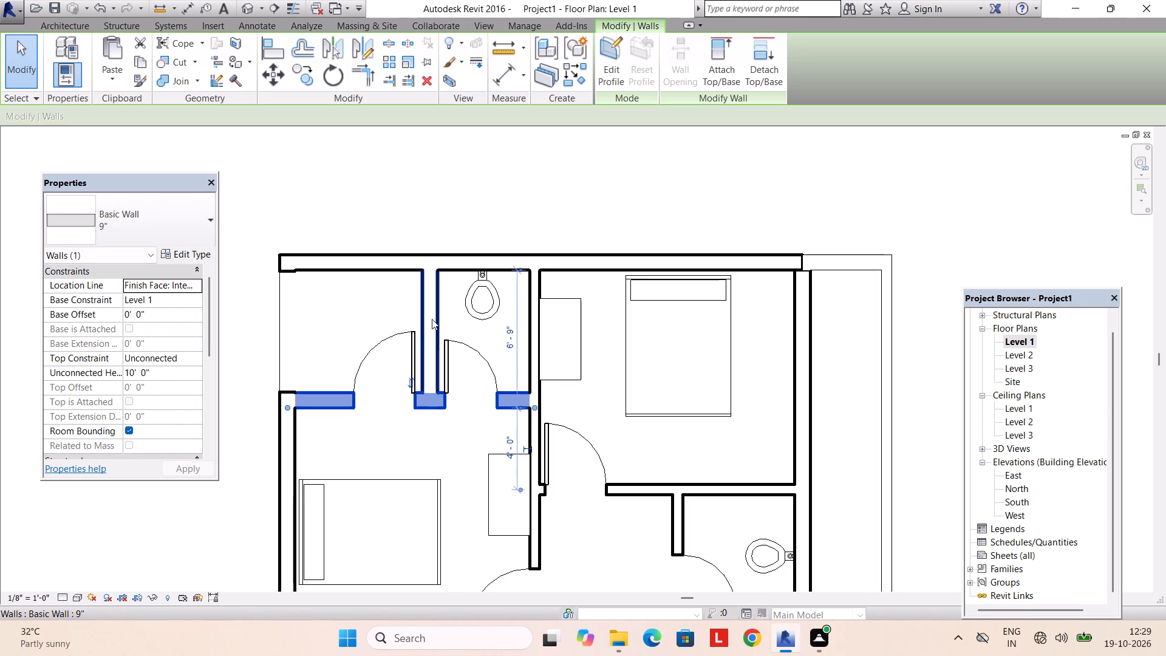
pyautogui.click(432, 308)
pyautogui.click(381, 260)
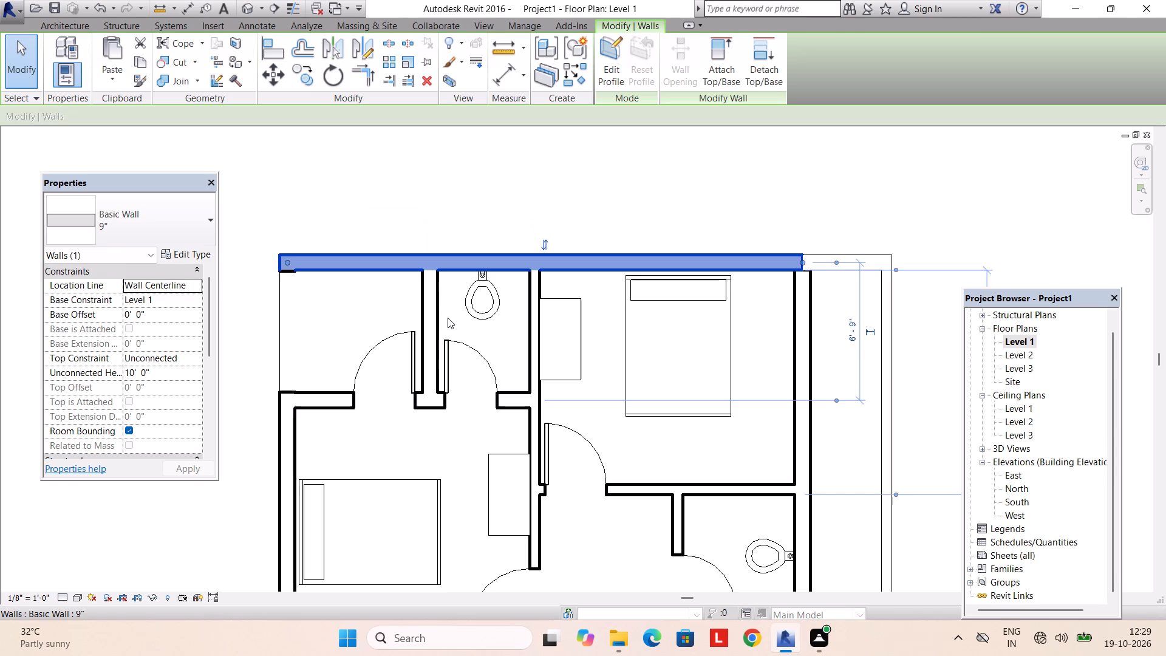
pyautogui.click(443, 319)
pyautogui.click(355, 262)
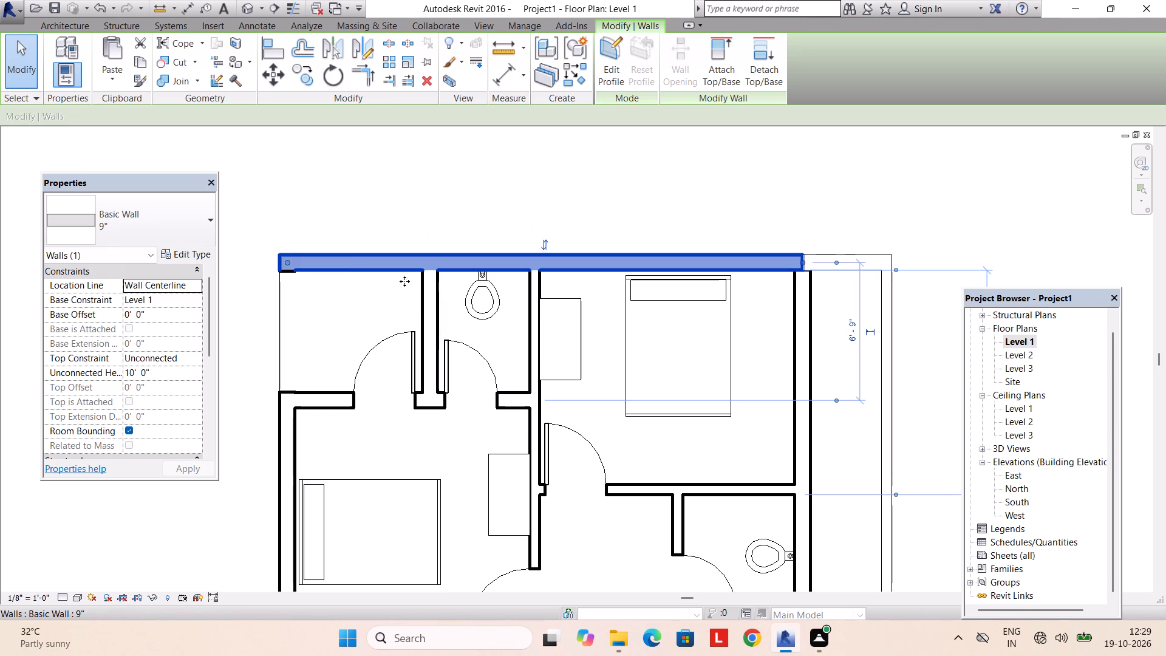
pyautogui.press('Escape')
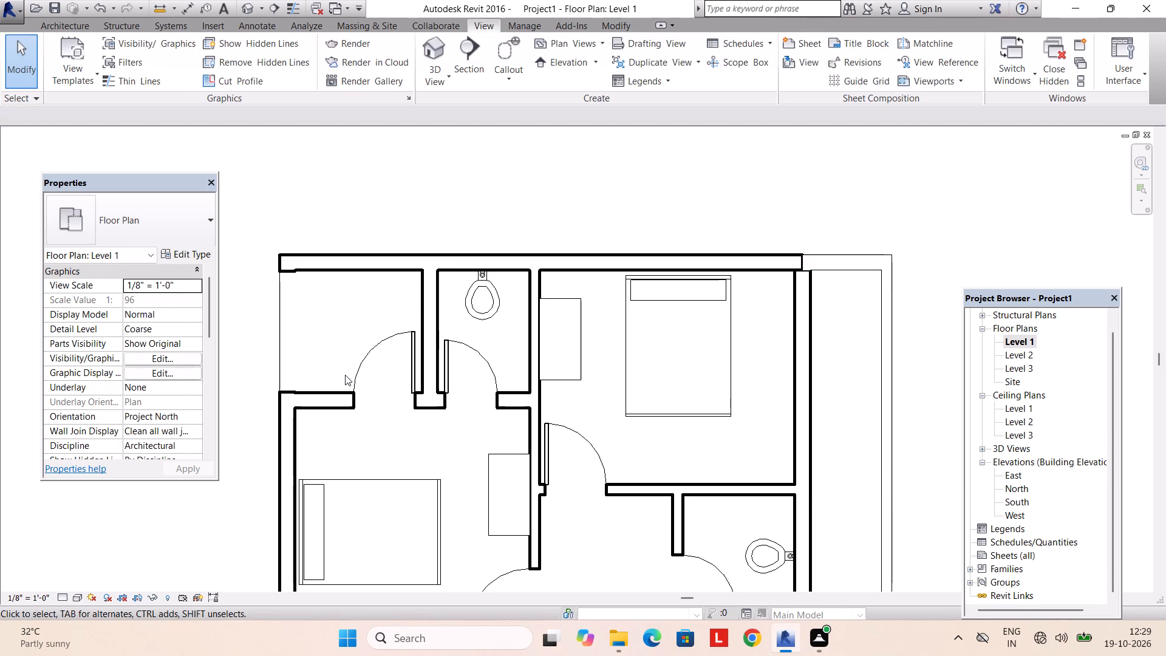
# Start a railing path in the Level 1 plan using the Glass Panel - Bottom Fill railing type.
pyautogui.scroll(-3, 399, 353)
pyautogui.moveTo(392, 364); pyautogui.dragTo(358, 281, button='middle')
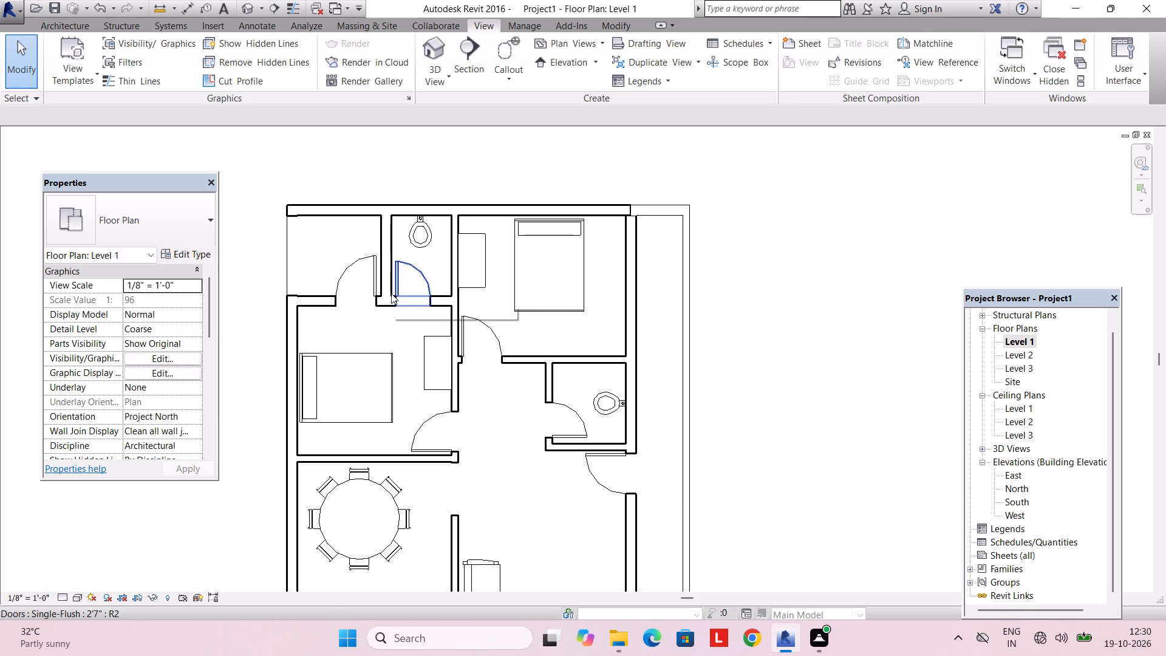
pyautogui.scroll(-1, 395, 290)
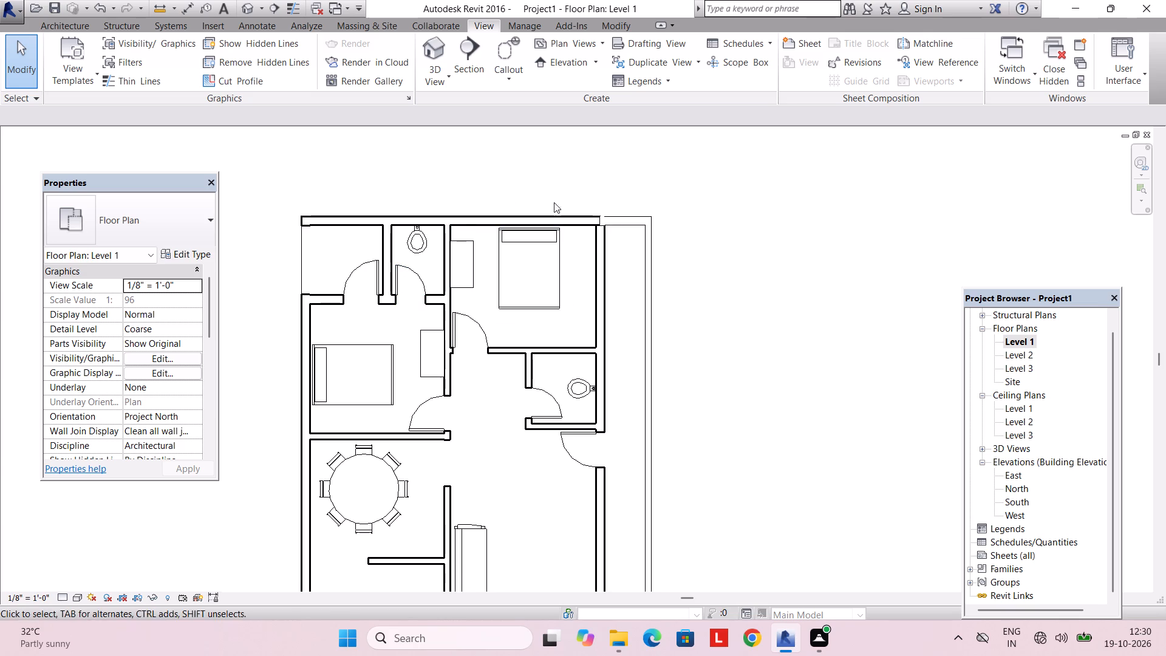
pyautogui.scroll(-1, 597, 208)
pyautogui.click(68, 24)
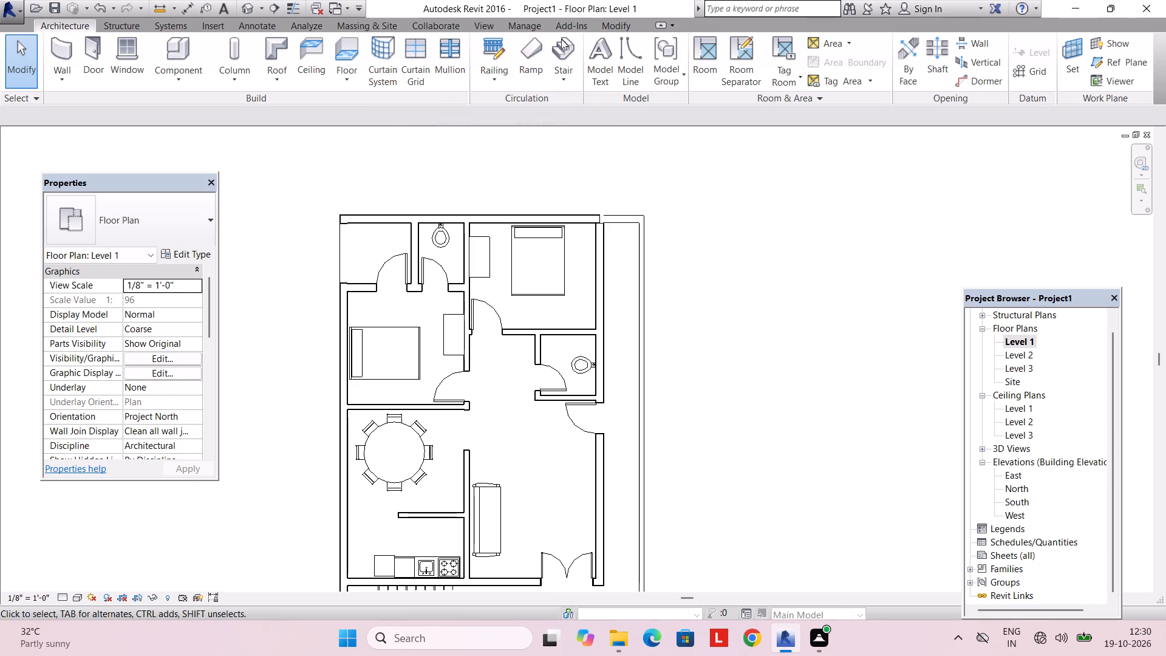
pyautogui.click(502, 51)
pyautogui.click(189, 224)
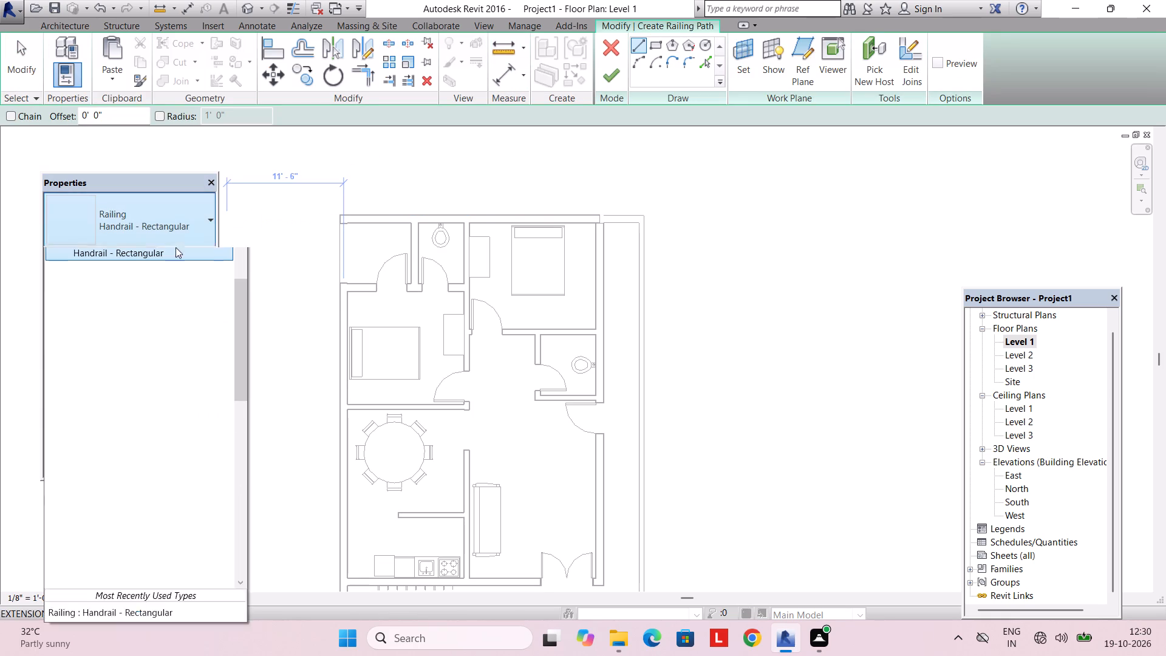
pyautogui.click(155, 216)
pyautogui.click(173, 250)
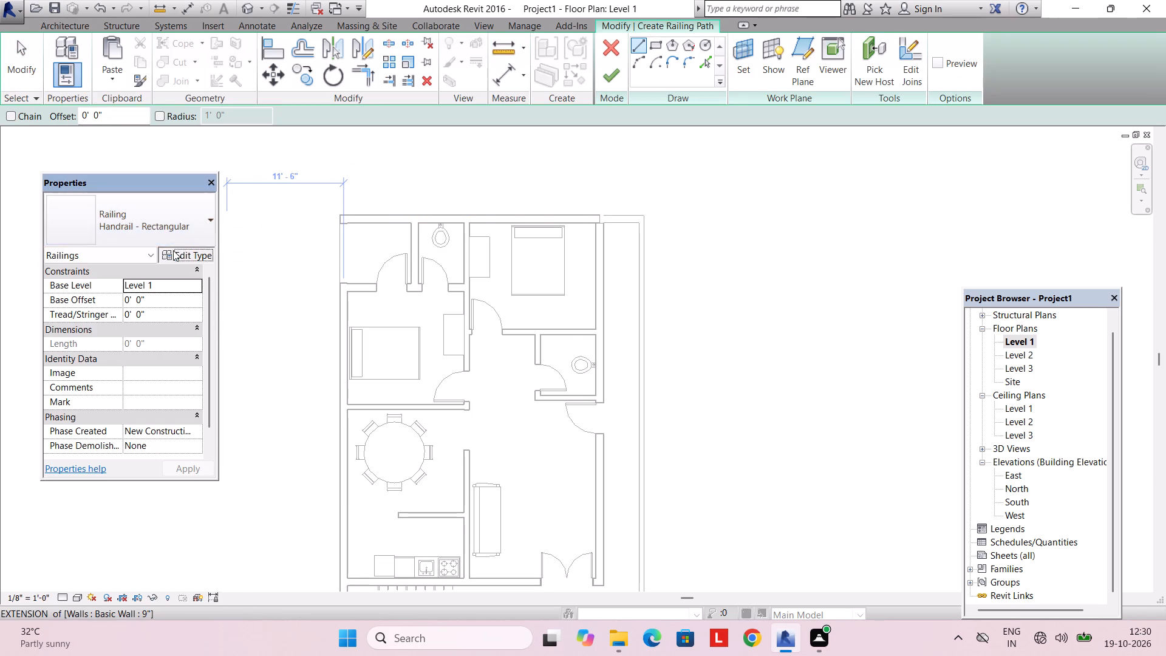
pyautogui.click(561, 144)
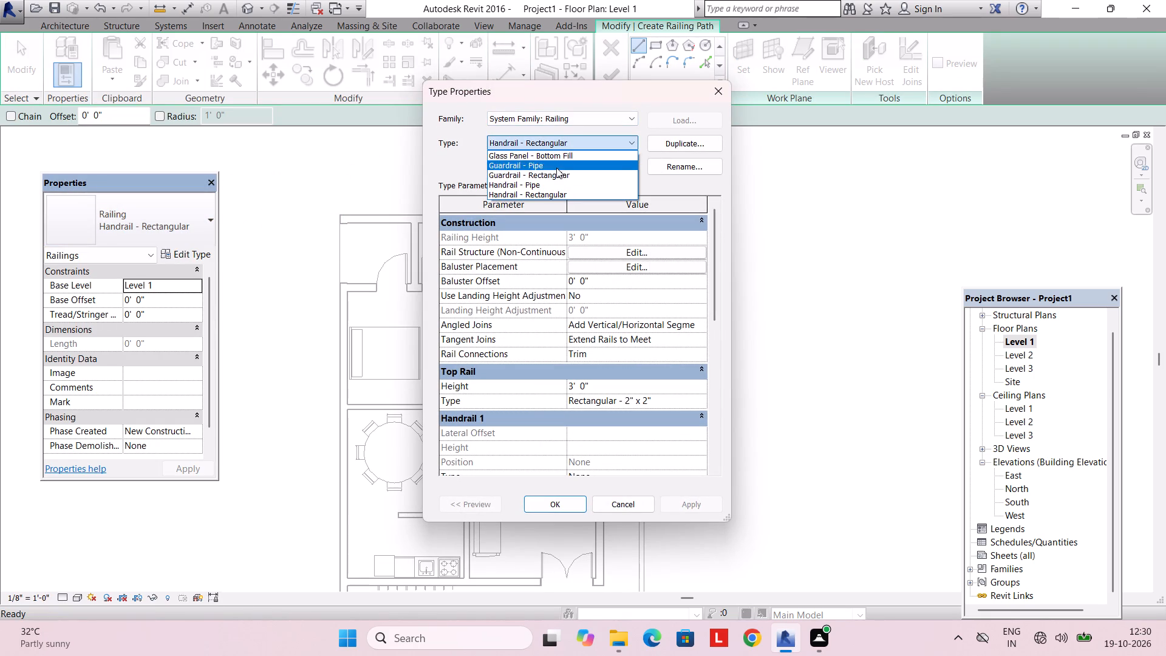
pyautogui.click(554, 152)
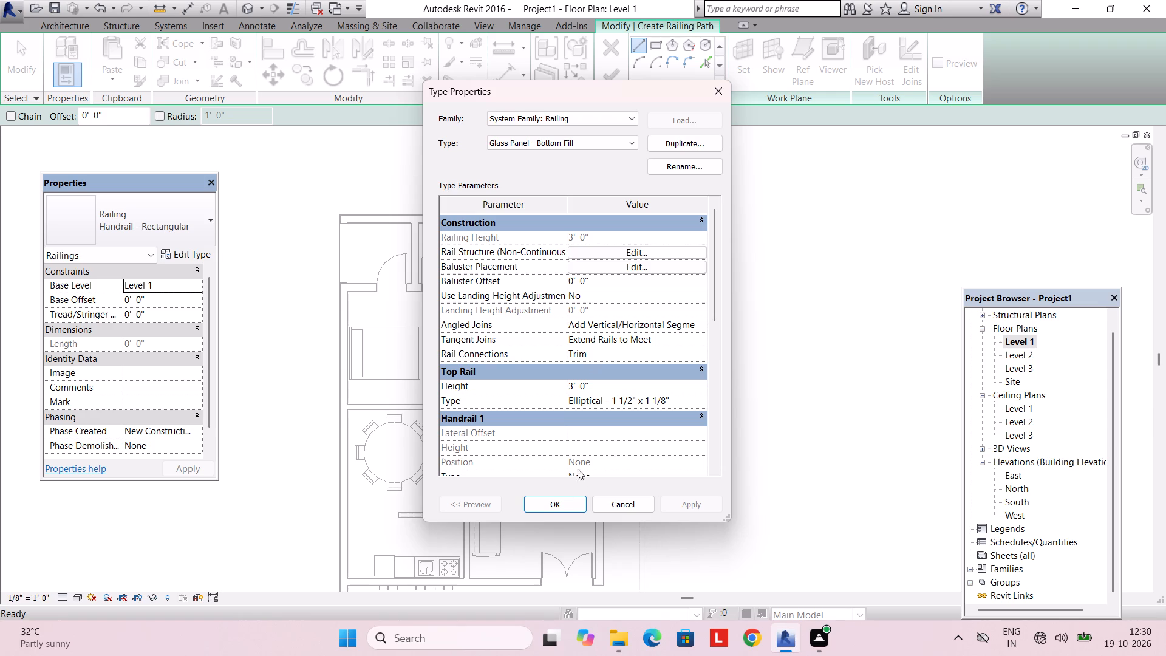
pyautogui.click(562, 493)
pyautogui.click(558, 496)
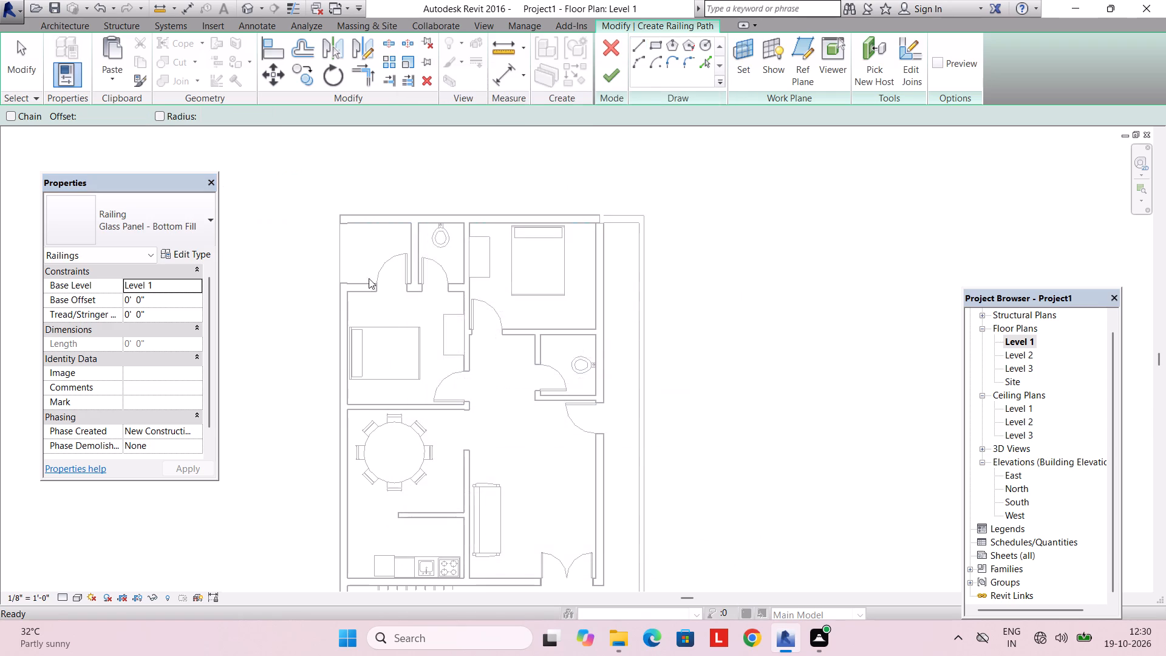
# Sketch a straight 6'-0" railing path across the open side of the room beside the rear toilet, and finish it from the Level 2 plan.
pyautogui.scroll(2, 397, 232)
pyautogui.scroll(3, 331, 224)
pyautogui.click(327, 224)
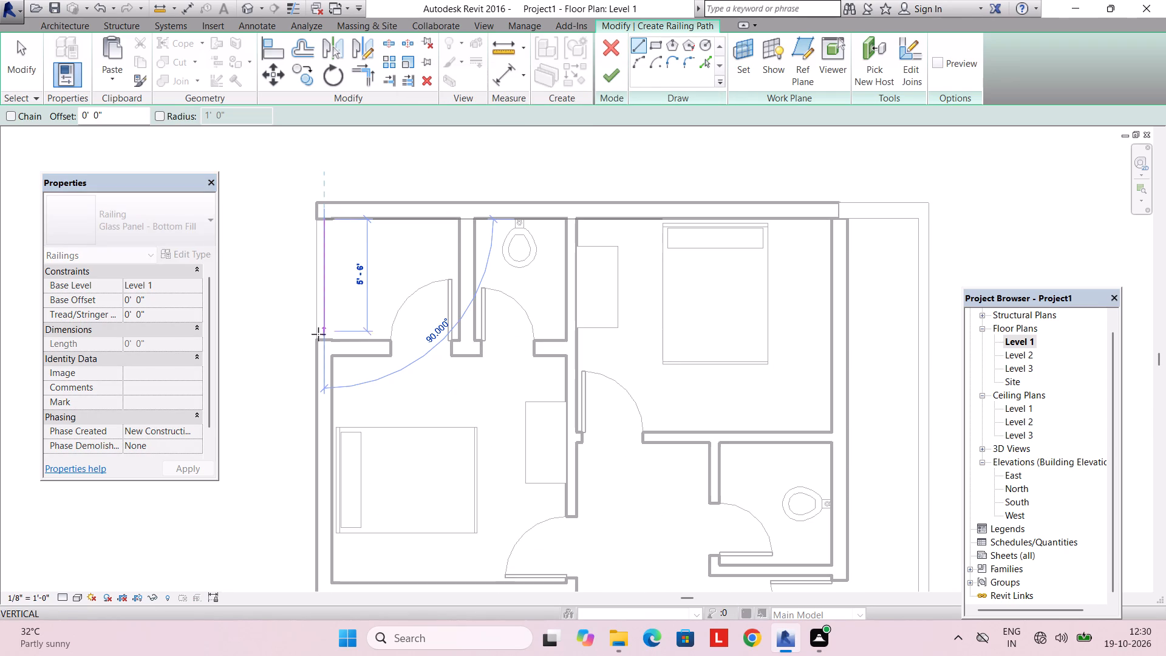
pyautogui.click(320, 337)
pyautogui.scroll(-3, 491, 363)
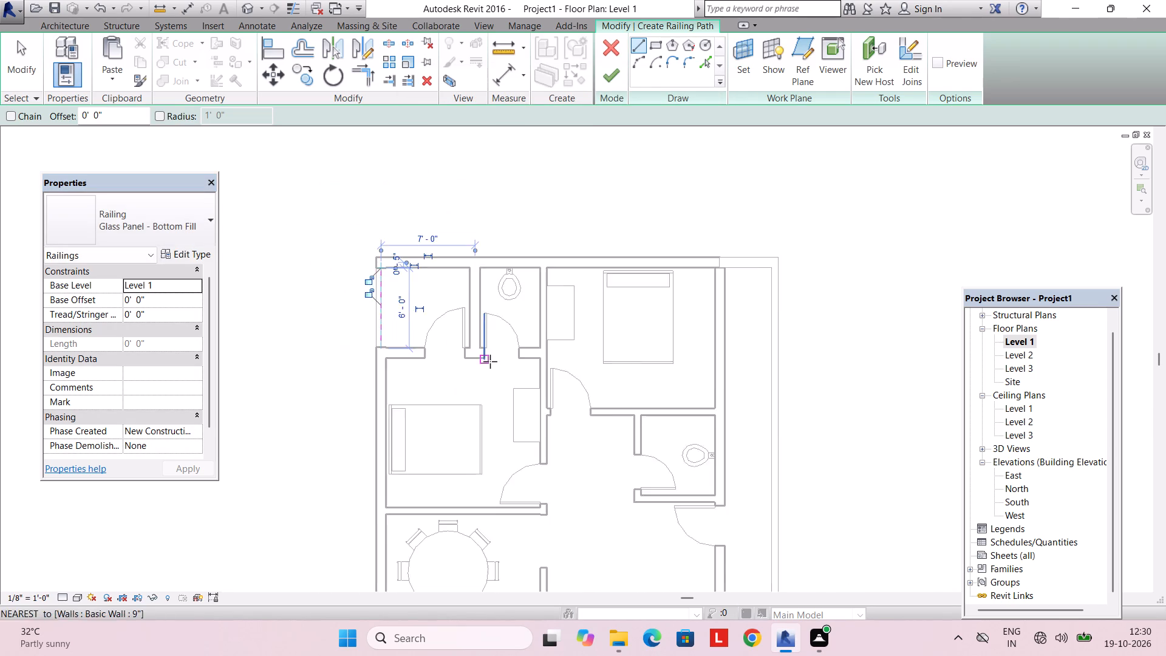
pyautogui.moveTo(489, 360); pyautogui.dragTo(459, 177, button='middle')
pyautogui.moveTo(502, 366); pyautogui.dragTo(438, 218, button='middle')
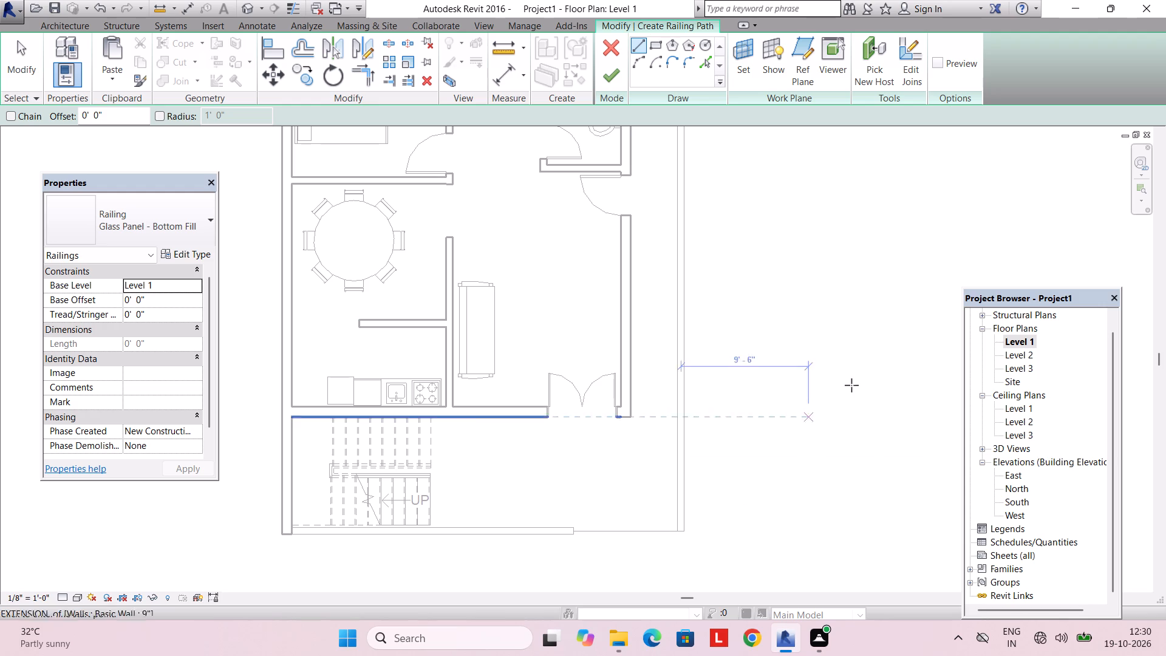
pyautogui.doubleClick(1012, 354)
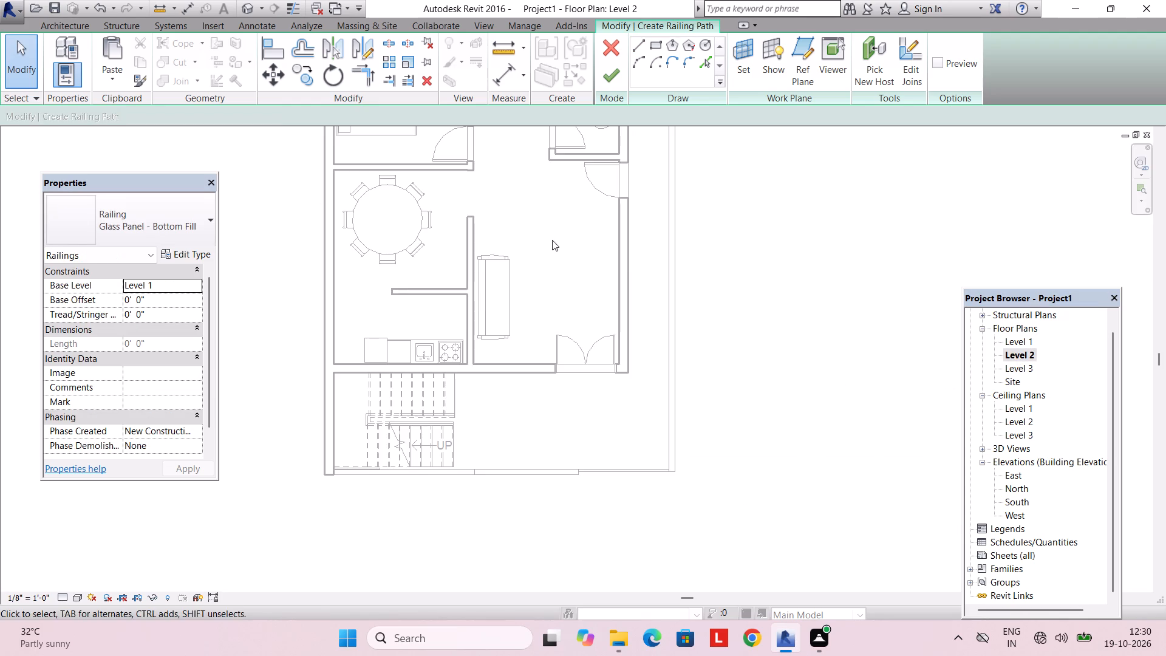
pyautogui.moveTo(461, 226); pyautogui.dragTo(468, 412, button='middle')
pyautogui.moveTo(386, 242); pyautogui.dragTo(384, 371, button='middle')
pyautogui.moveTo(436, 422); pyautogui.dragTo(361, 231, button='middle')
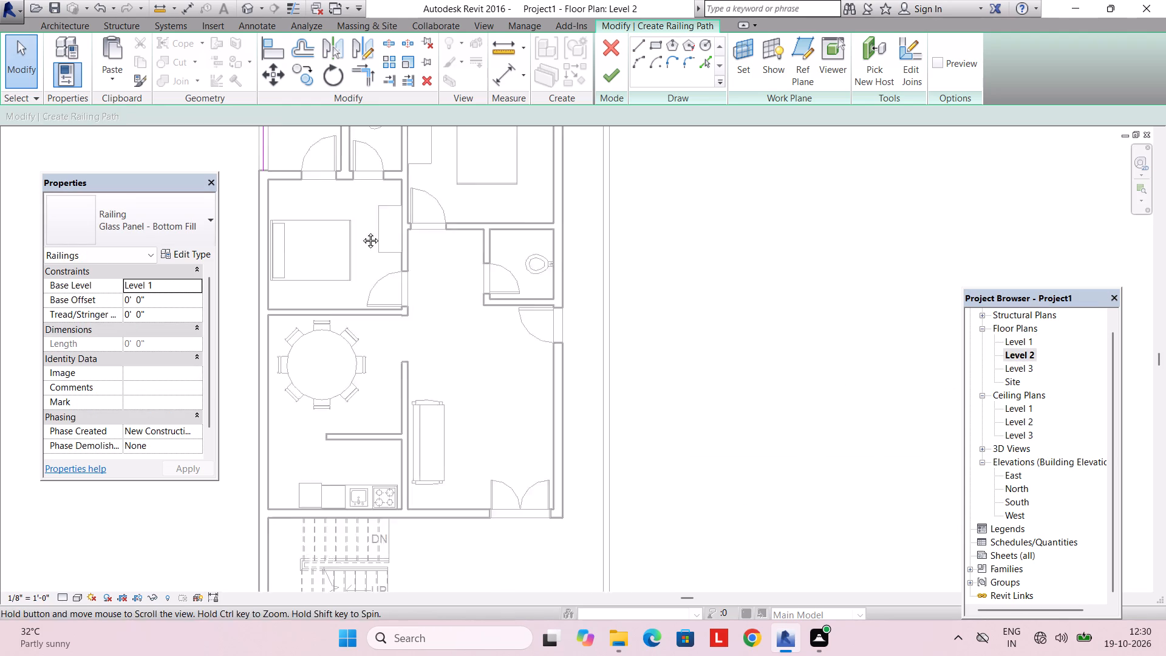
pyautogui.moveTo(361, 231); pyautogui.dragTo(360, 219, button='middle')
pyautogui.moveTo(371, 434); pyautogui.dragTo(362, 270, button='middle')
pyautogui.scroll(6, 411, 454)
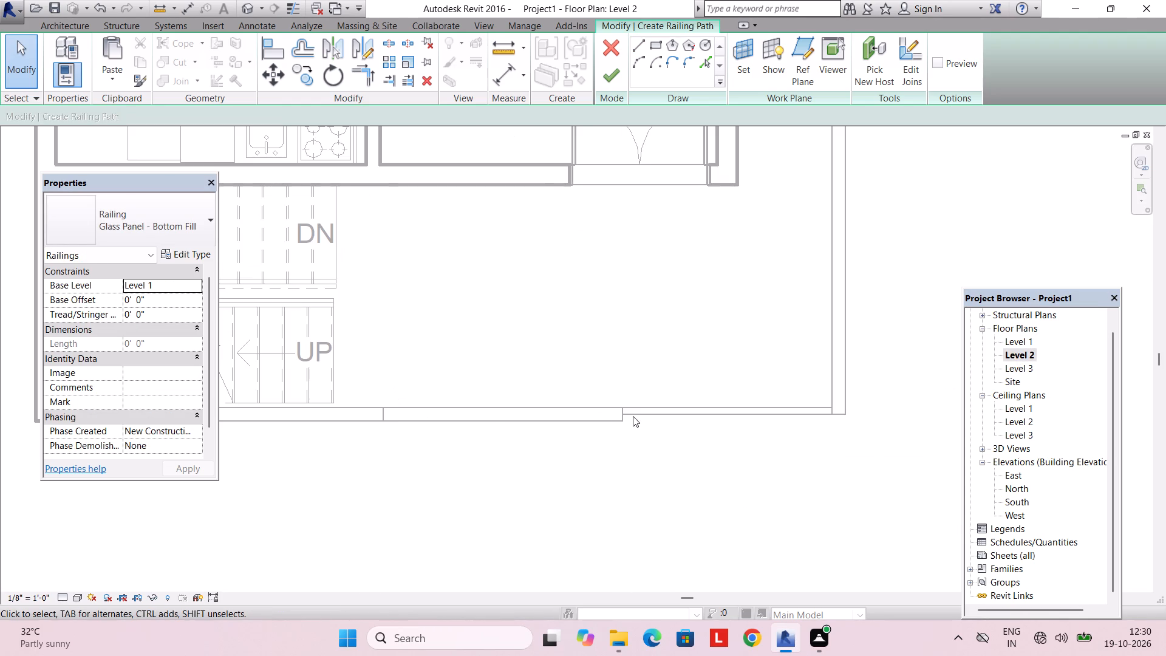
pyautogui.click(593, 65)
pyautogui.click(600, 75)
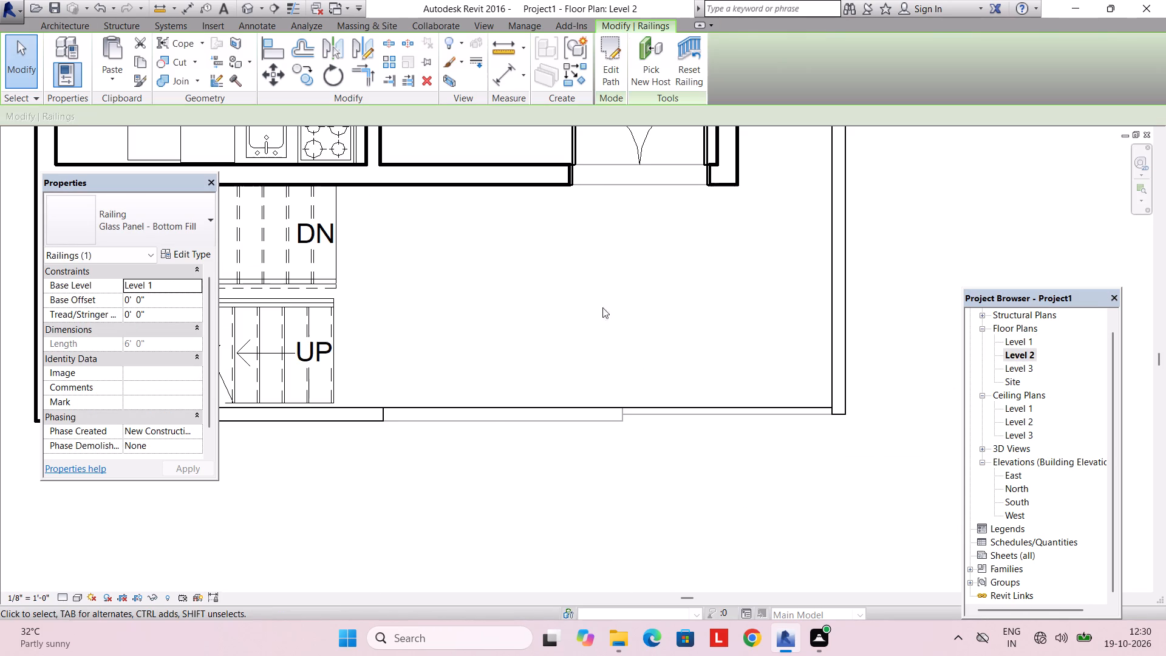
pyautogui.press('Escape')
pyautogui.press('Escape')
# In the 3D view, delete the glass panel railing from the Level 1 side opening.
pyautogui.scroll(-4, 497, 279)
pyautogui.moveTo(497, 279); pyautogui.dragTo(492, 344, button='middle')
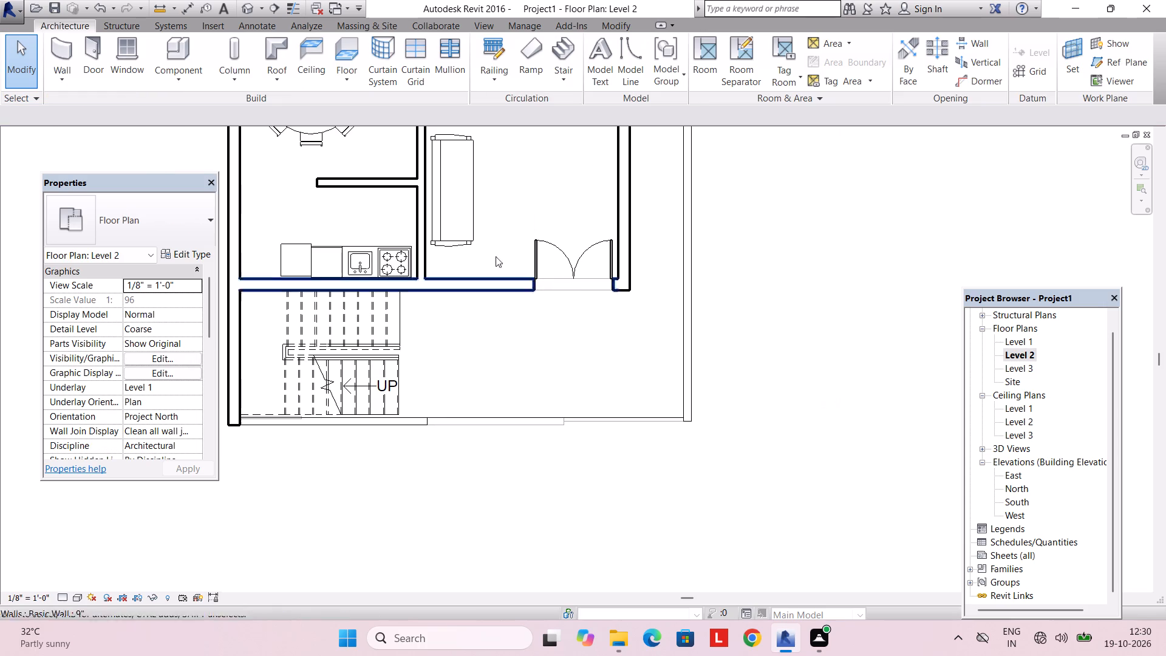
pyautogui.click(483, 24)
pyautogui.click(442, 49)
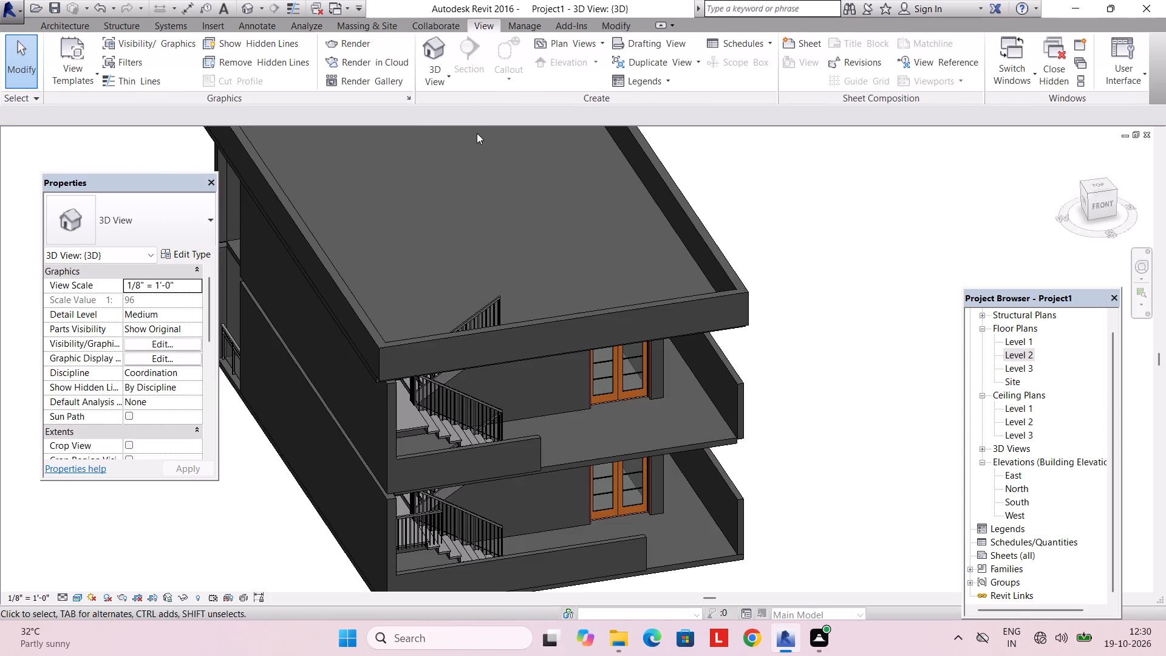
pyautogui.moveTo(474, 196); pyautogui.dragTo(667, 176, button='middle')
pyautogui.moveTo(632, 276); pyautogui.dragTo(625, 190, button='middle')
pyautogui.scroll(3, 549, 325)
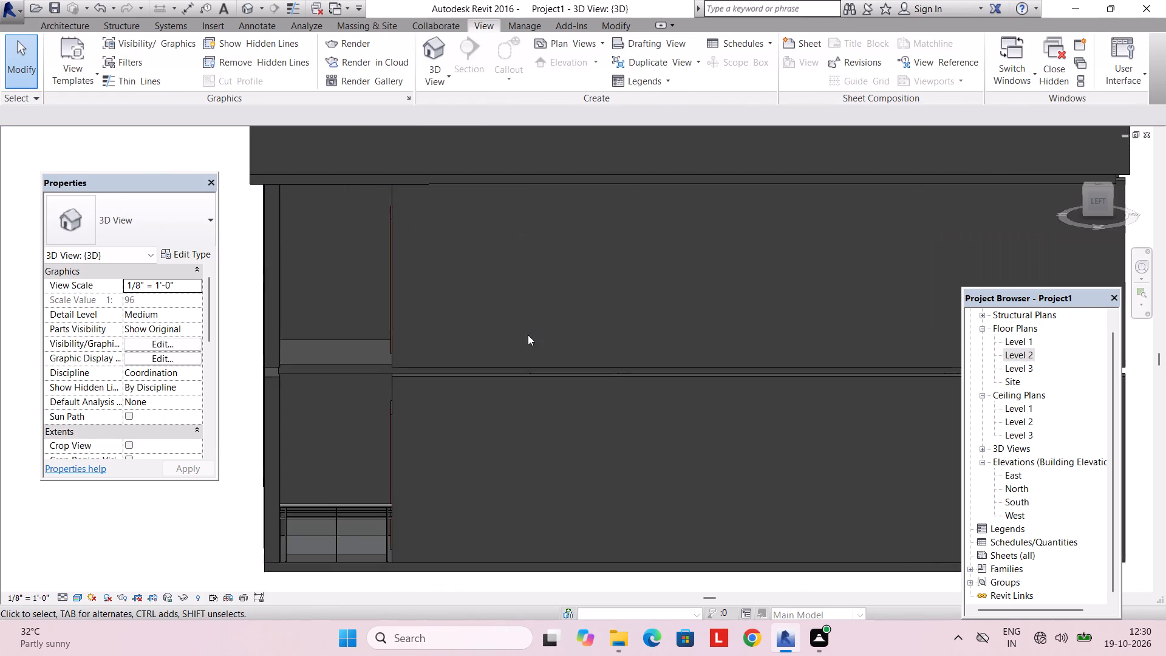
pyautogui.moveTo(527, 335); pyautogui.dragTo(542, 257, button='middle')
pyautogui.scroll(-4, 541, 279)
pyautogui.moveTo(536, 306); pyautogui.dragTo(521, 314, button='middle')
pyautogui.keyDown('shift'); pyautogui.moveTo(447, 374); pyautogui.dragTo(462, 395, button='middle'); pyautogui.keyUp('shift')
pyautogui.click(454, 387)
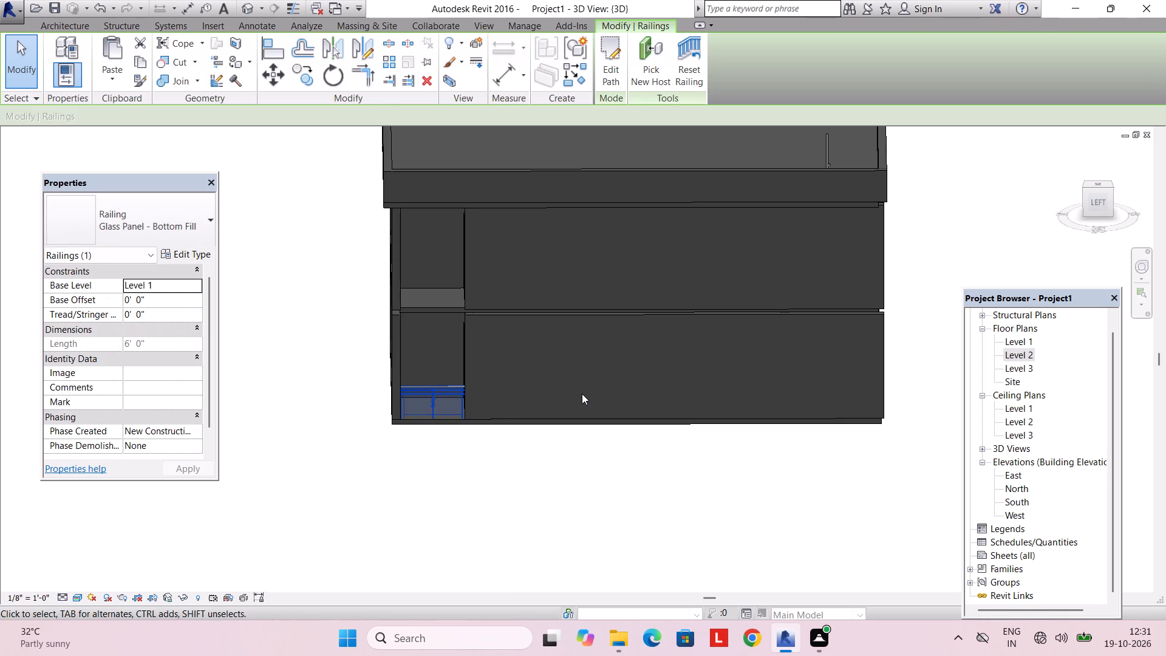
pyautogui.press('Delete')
# Examine the side openings at the rear corner on both storeys in 3D, including their floor edges and doors.
pyautogui.keyDown('shift'); pyautogui.moveTo(486, 409); pyautogui.dragTo(533, 357, button='middle'); pyautogui.keyUp('shift')
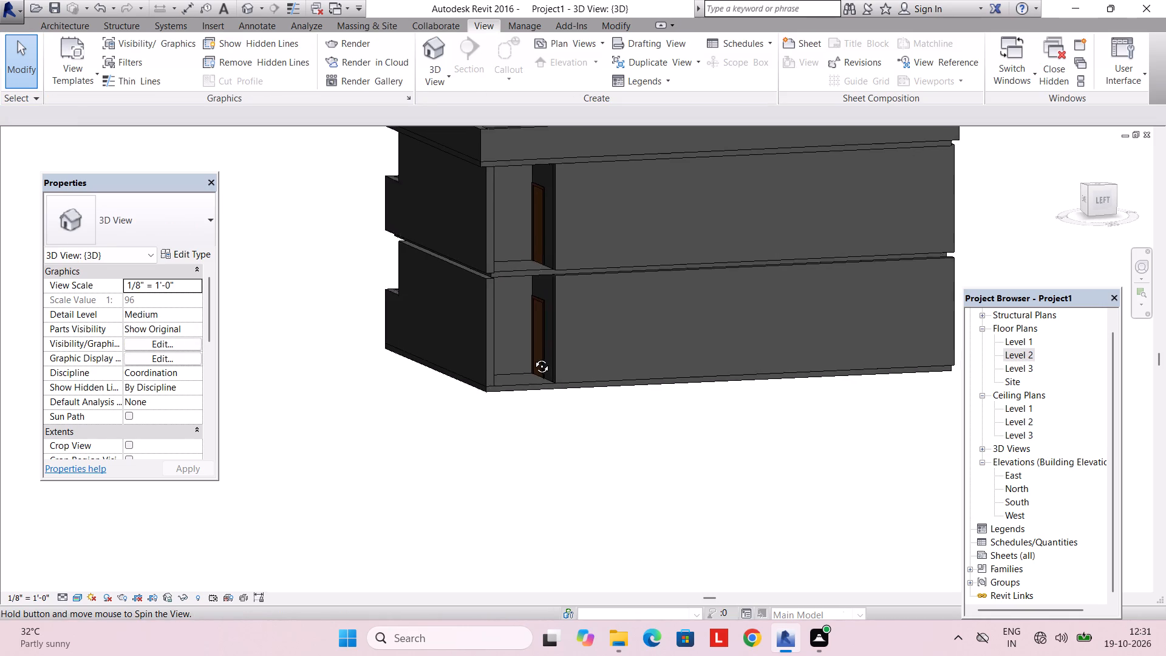
pyautogui.keyDown('shift'); pyautogui.moveTo(533, 357); pyautogui.dragTo(506, 412, button='middle'); pyautogui.keyUp('shift')
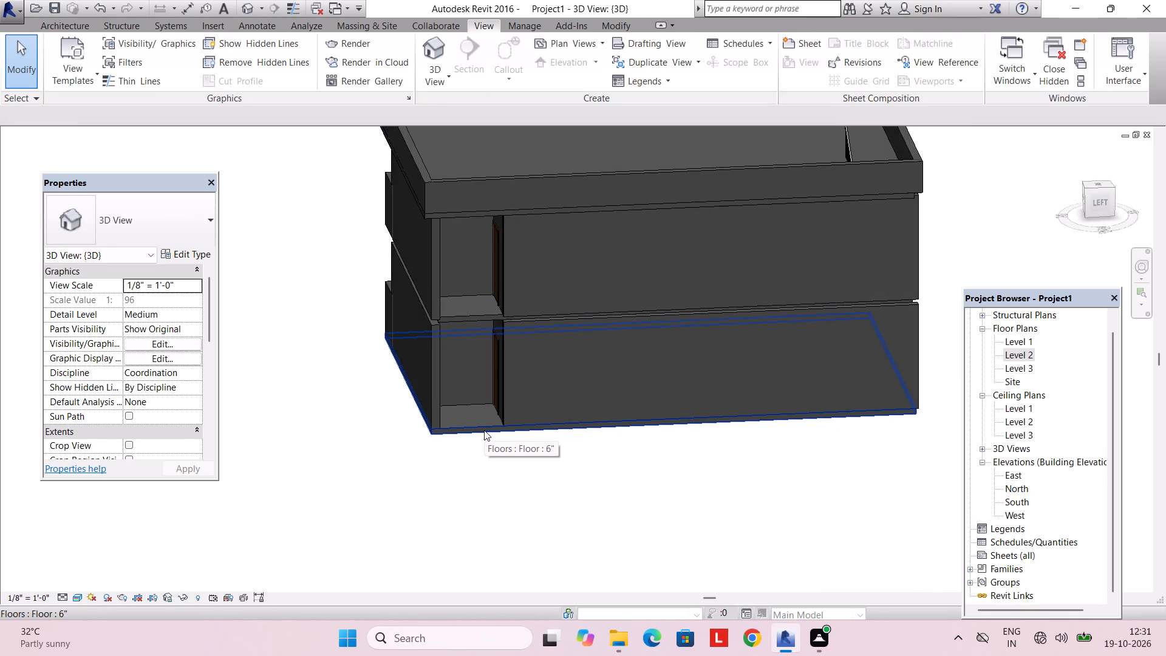
pyautogui.keyDown('shift'); pyautogui.moveTo(565, 395); pyautogui.dragTo(499, 442, button='middle'); pyautogui.keyUp('shift')
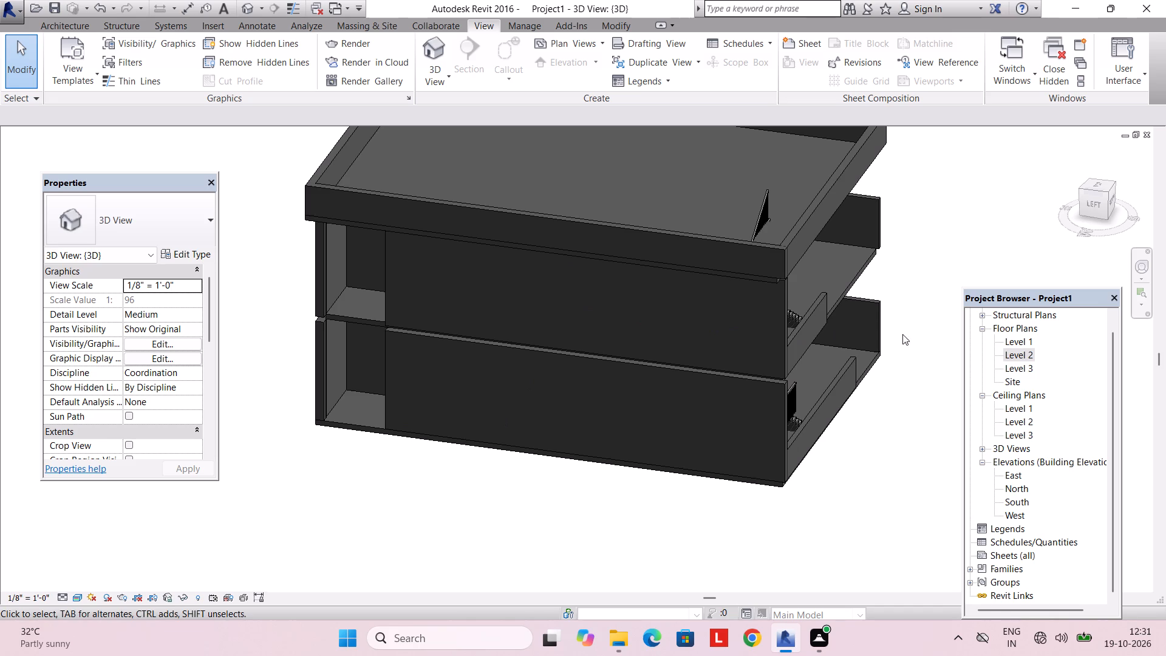
pyautogui.keyDown('shift'); pyautogui.moveTo(391, 383); pyautogui.dragTo(462, 357, button='middle'); pyautogui.keyUp('shift')
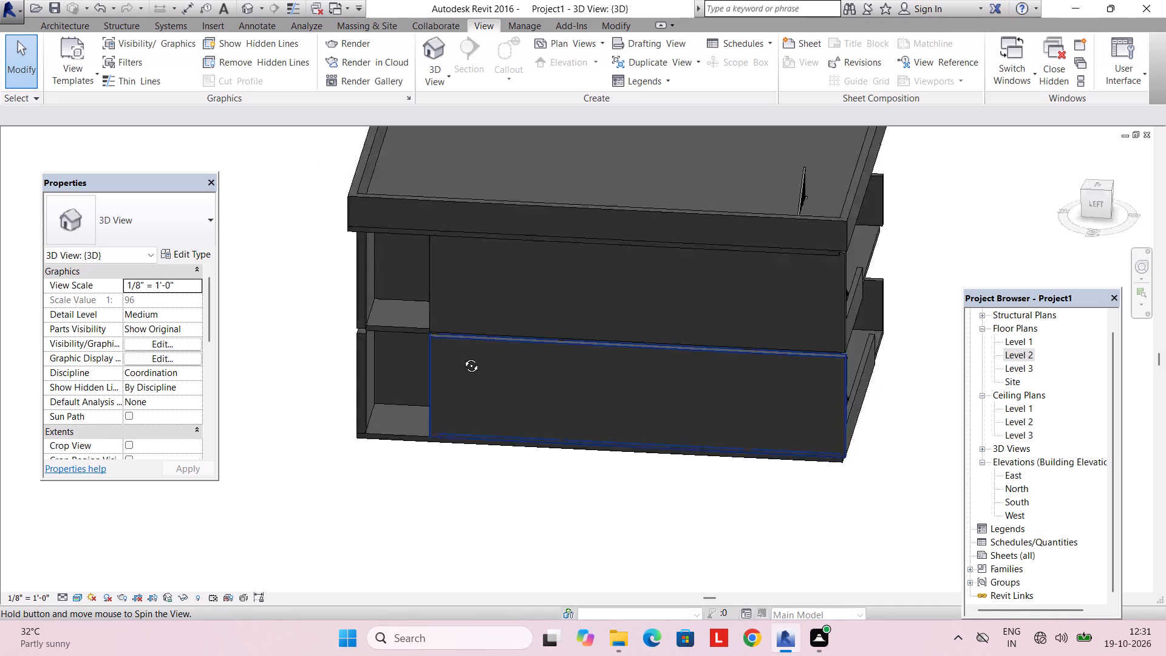
pyautogui.keyDown('shift'); pyautogui.moveTo(462, 357); pyautogui.dragTo(554, 262, button='middle'); pyautogui.keyUp('shift')
pyautogui.scroll(7, 644, 265)
pyautogui.keyDown('shift'); pyautogui.moveTo(673, 294); pyautogui.dragTo(670, 264, button='middle'); pyautogui.keyUp('shift')
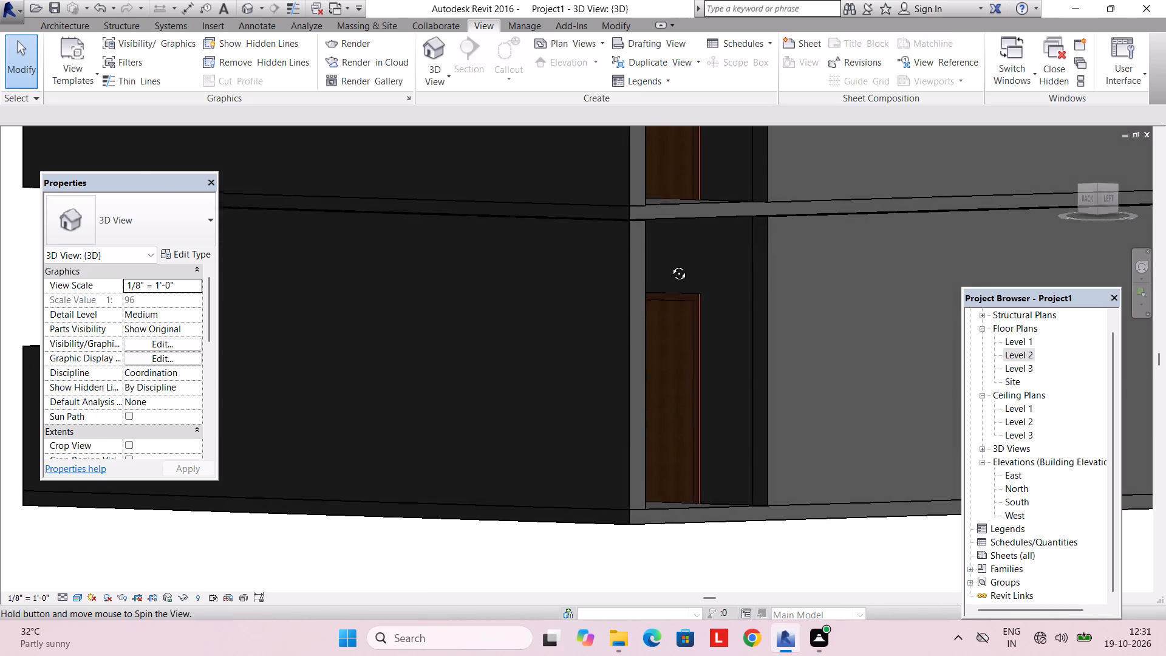
# Edit the Level 2 floor's boundary in the Level 1 plan and move its west edge out to the wall's outer face.
pyautogui.keyDown('shift'); pyautogui.moveTo(670, 264); pyautogui.dragTo(669, 258, button='middle'); pyautogui.keyUp('shift')
pyautogui.click(630, 194)
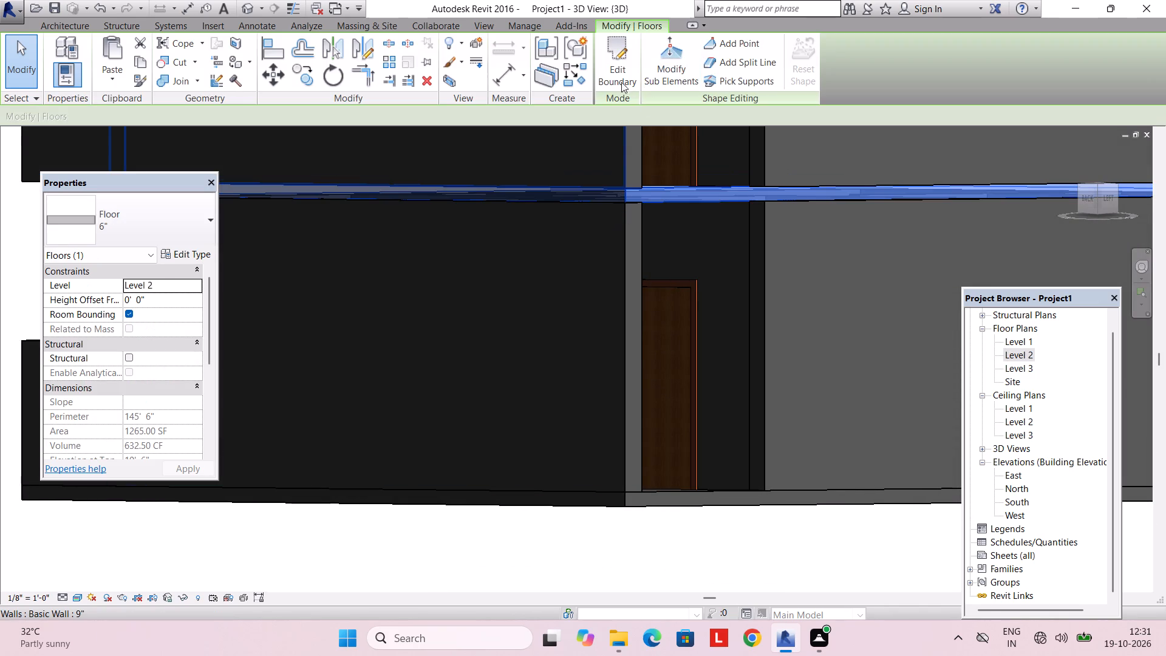
pyautogui.click(621, 80)
pyautogui.doubleClick(1023, 345)
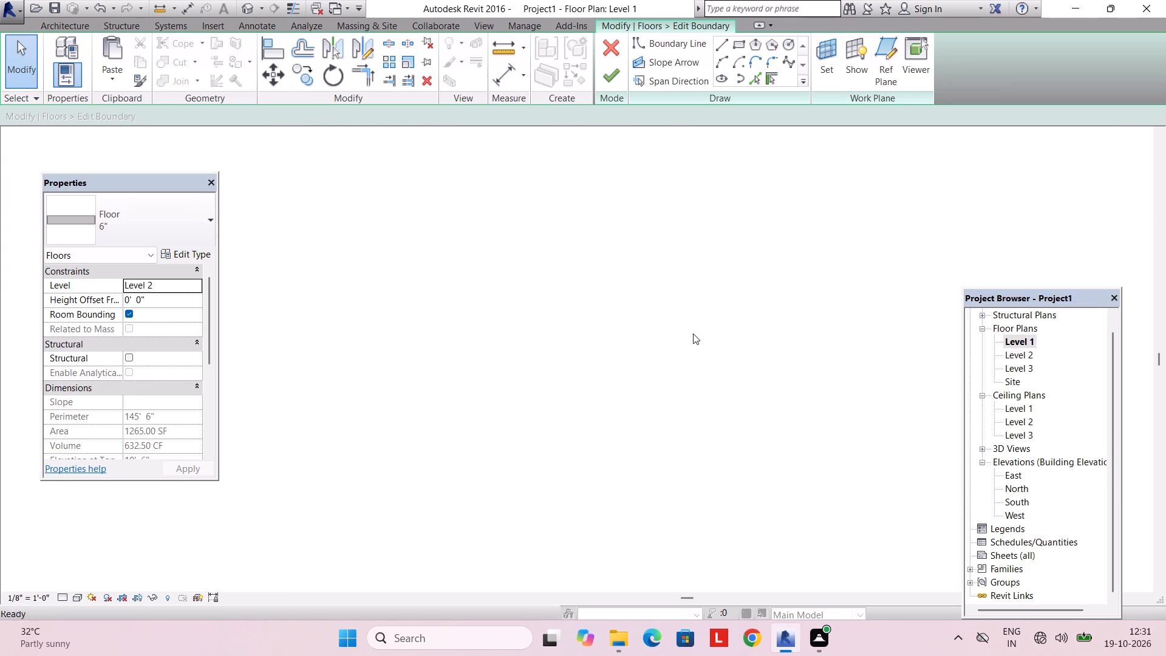
pyautogui.scroll(1, 478, 259)
pyautogui.moveTo(478, 261); pyautogui.dragTo(442, 515, button='middle')
pyautogui.moveTo(363, 335); pyautogui.dragTo(466, 455, button='middle')
pyautogui.scroll(2, 321, 248)
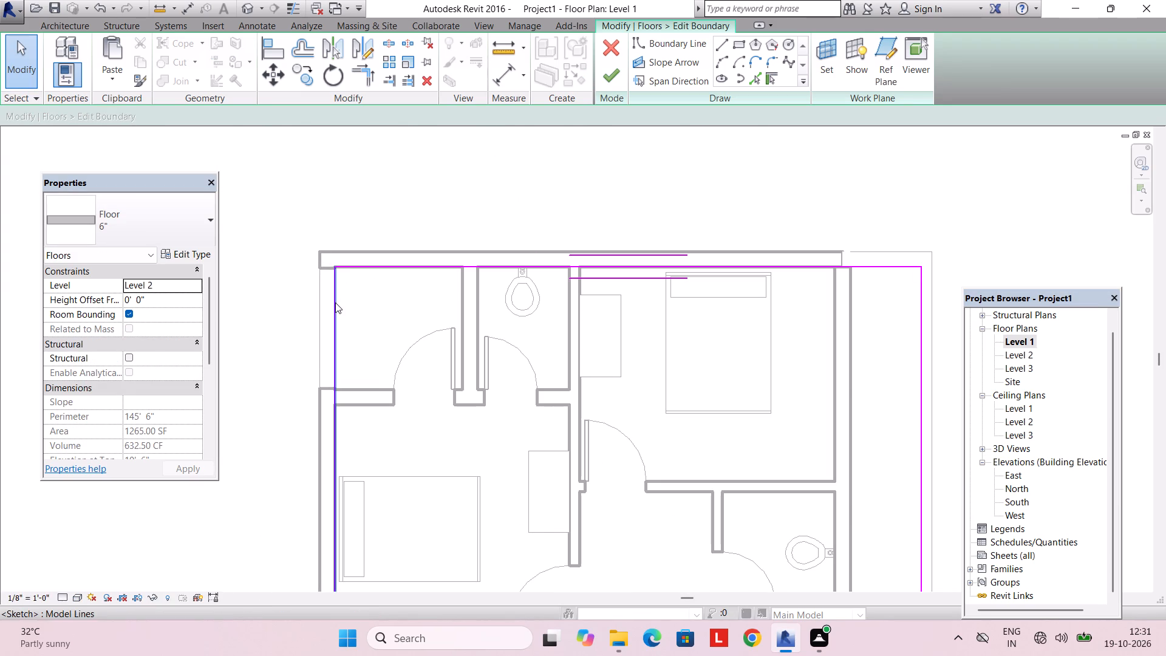
pyautogui.click(335, 302)
pyautogui.press('Left')
pyautogui.press('Left')
pyautogui.press('Left')
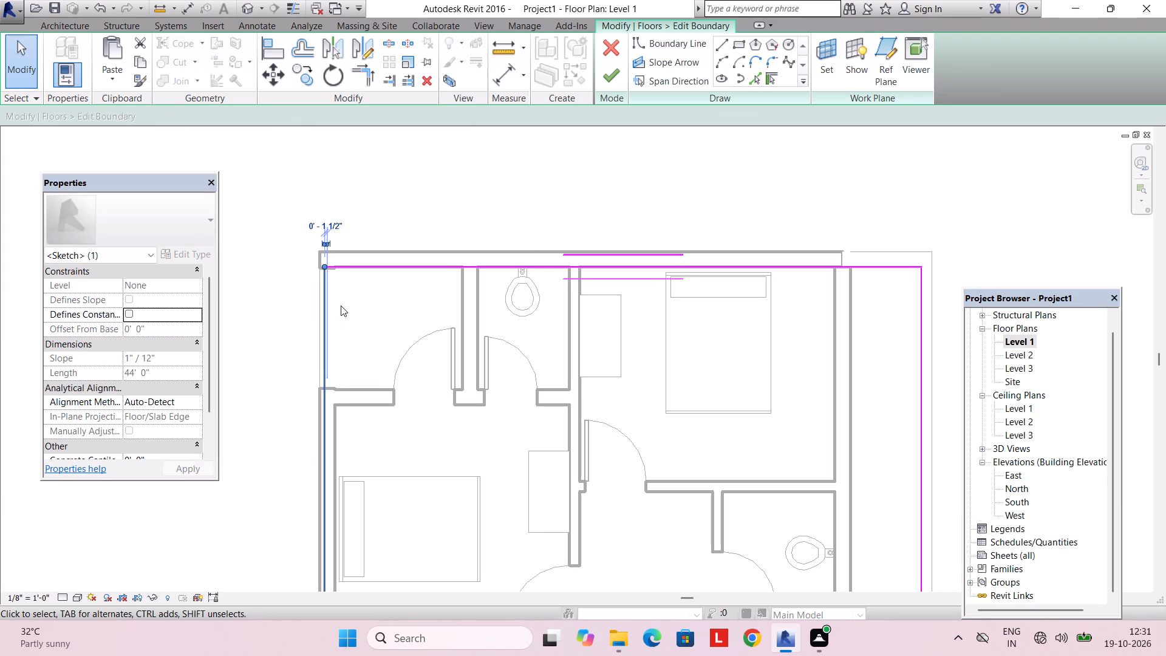
pyautogui.press('Left')
pyautogui.scroll(4, 341, 306)
pyautogui.press('Left')
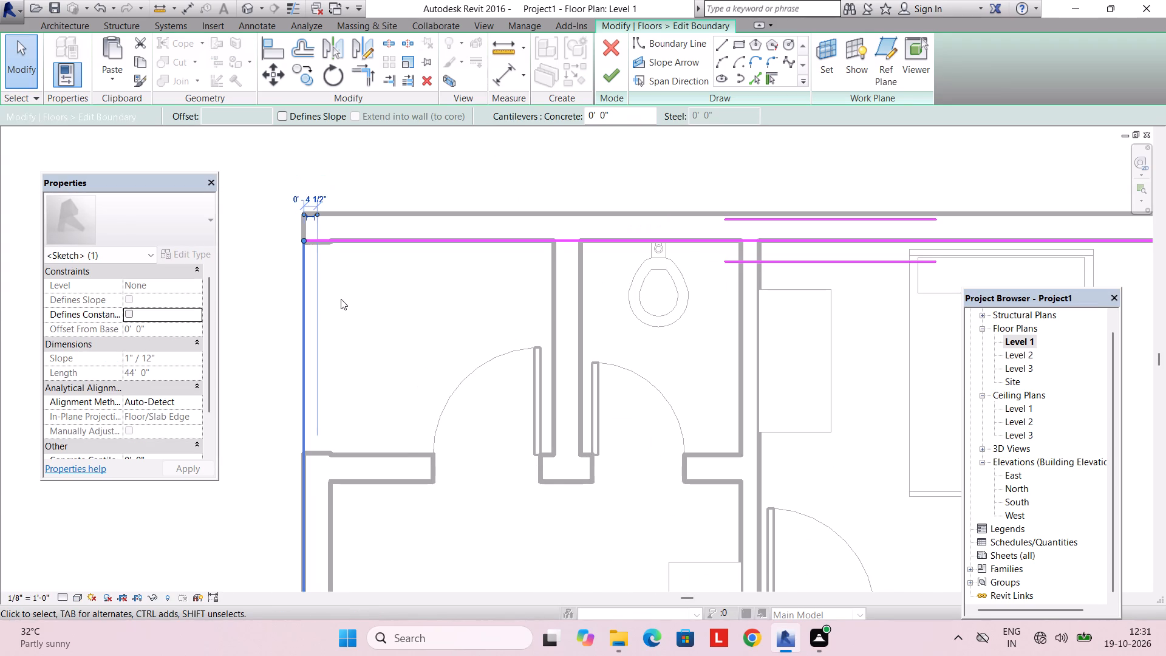
# Move the floor boundary's north edge outward to the outer face of the north wall.
pyautogui.click(381, 245)
pyautogui.press('Up')
pyautogui.press('Up')
pyautogui.press('Up')
pyautogui.press('Up')
pyautogui.press('Up')
pyautogui.press('Up')
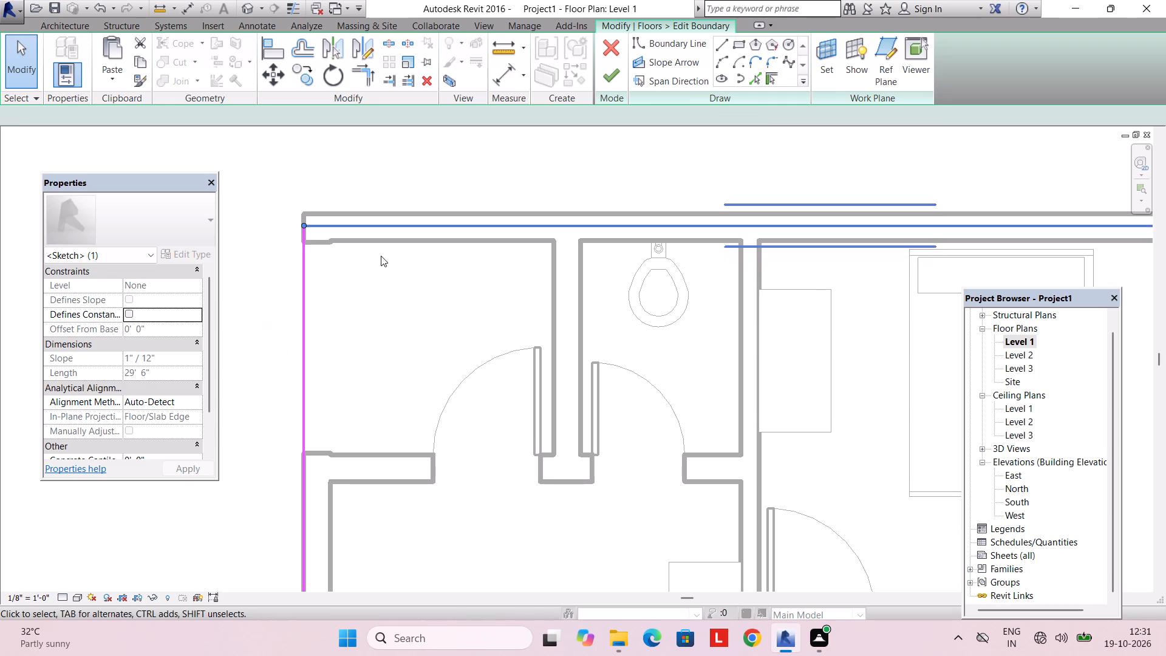
pyautogui.press('Up')
pyautogui.press('Up')
pyautogui.press('Up')
# Move the floor boundary's east edge outward to the outer face of the east balcony wall.
pyautogui.scroll(-4, 453, 252)
pyautogui.moveTo(627, 343); pyautogui.dragTo(489, 331, button='middle')
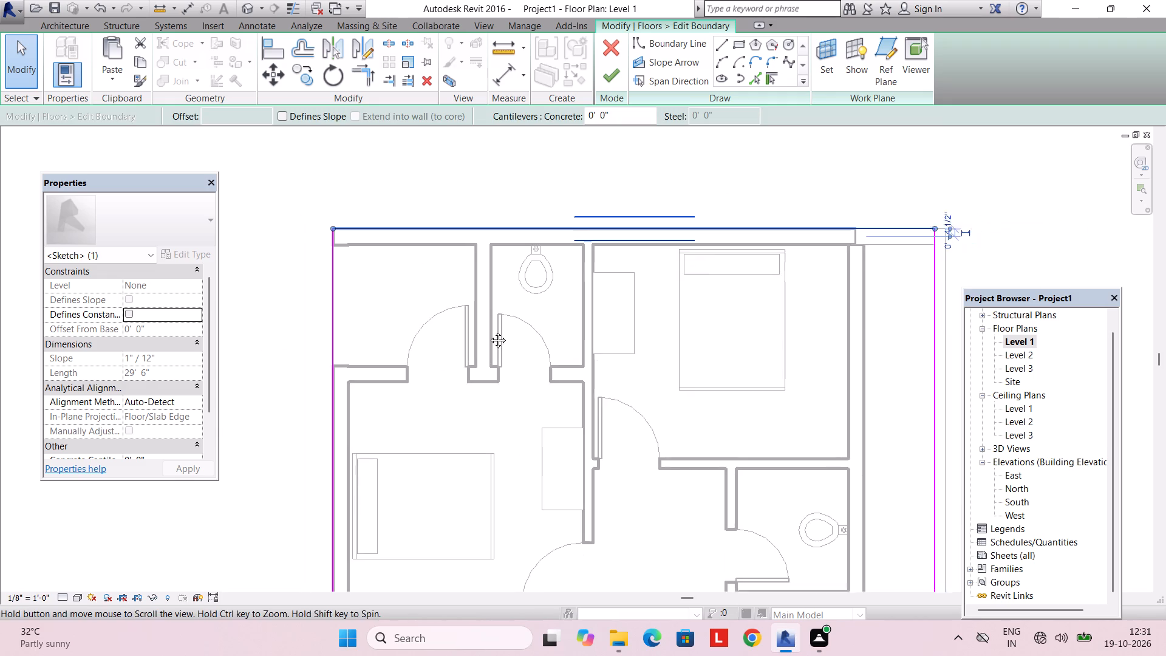
pyautogui.moveTo(489, 331); pyautogui.dragTo(400, 321, button='middle')
pyautogui.click(746, 364)
pyautogui.press('Right')
pyautogui.press('Right')
pyautogui.press('Right')
pyautogui.scroll(2, 746, 364)
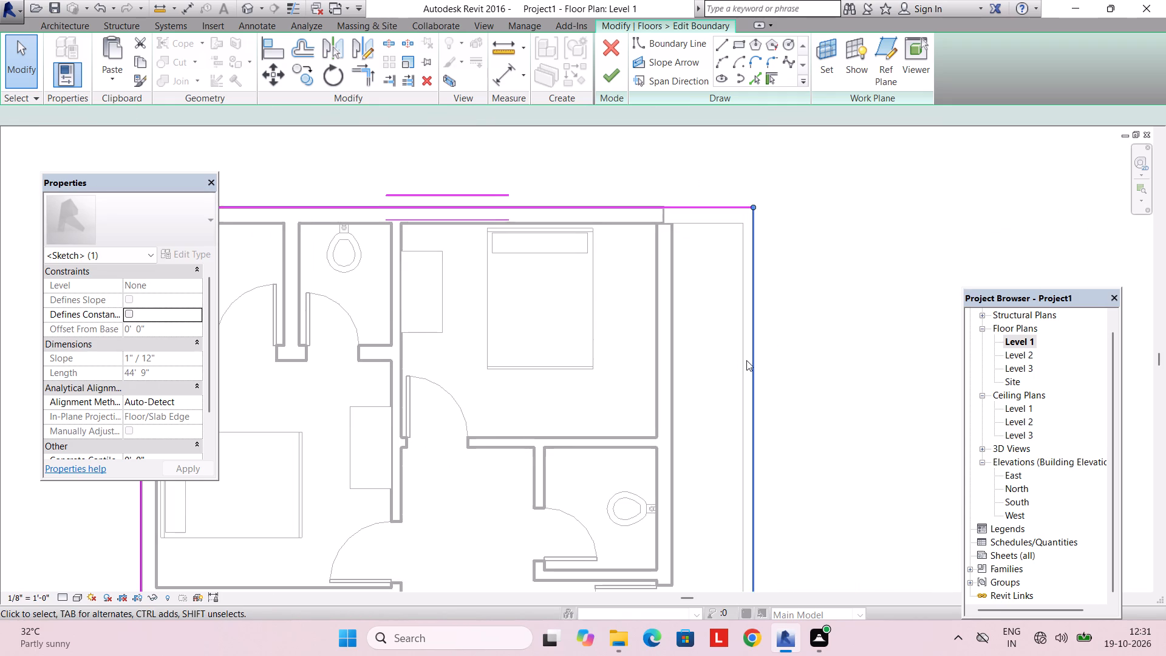
pyautogui.scroll(3, 746, 360)
# Check the boundary's south edge against the parapet wall and finish the Level 2 floor's boundary edit.
pyautogui.scroll(-5, 746, 360)
pyautogui.moveTo(723, 390); pyautogui.dragTo(649, 210, button='middle')
pyautogui.scroll(-3, 646, 298)
pyautogui.moveTo(638, 376); pyautogui.dragTo(627, 179, button='middle')
pyautogui.moveTo(618, 432); pyautogui.dragTo(608, 344, button='middle')
pyautogui.scroll(3, 431, 469)
pyautogui.click(428, 431)
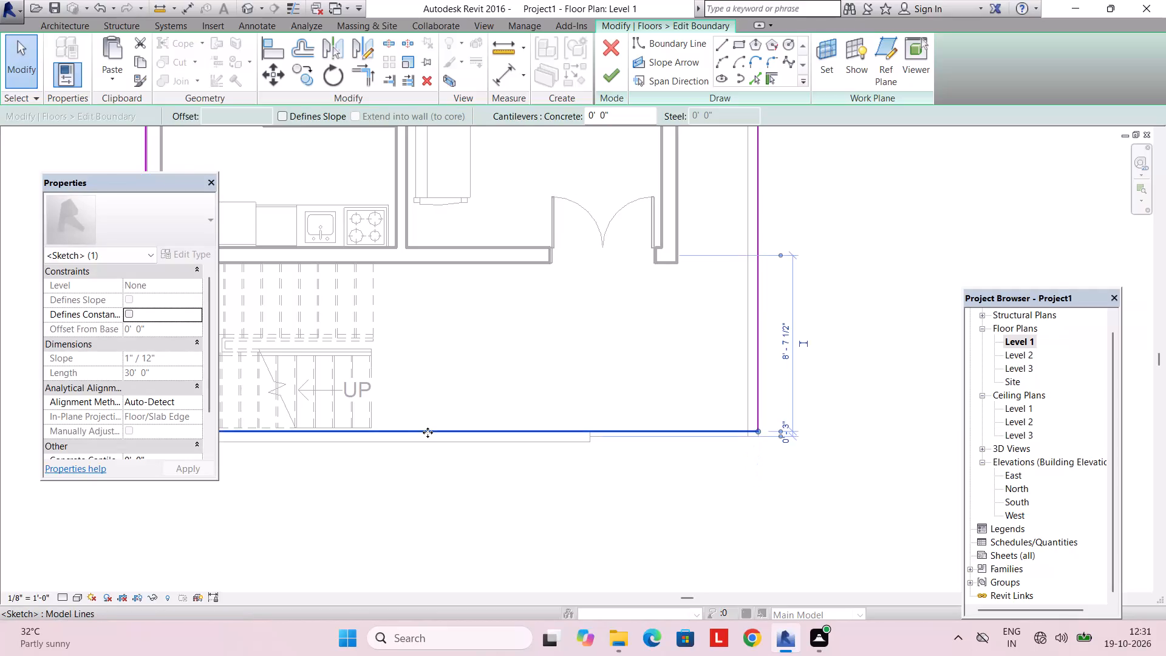
pyautogui.scroll(4, 428, 432)
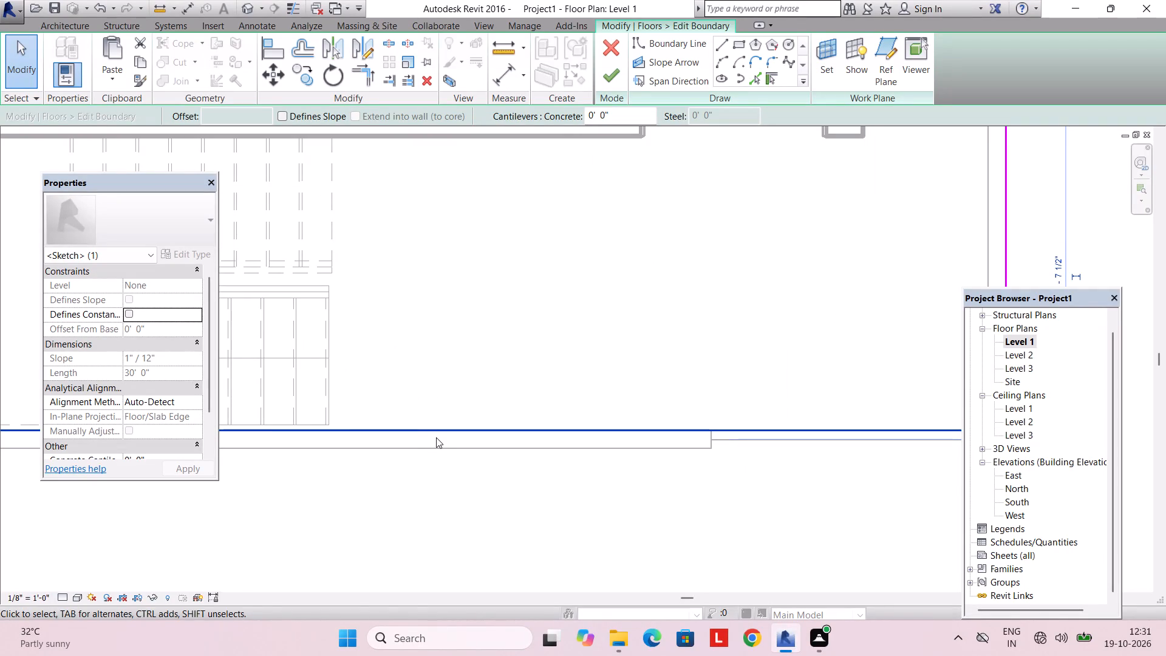
pyautogui.press('Escape')
pyautogui.click(618, 76)
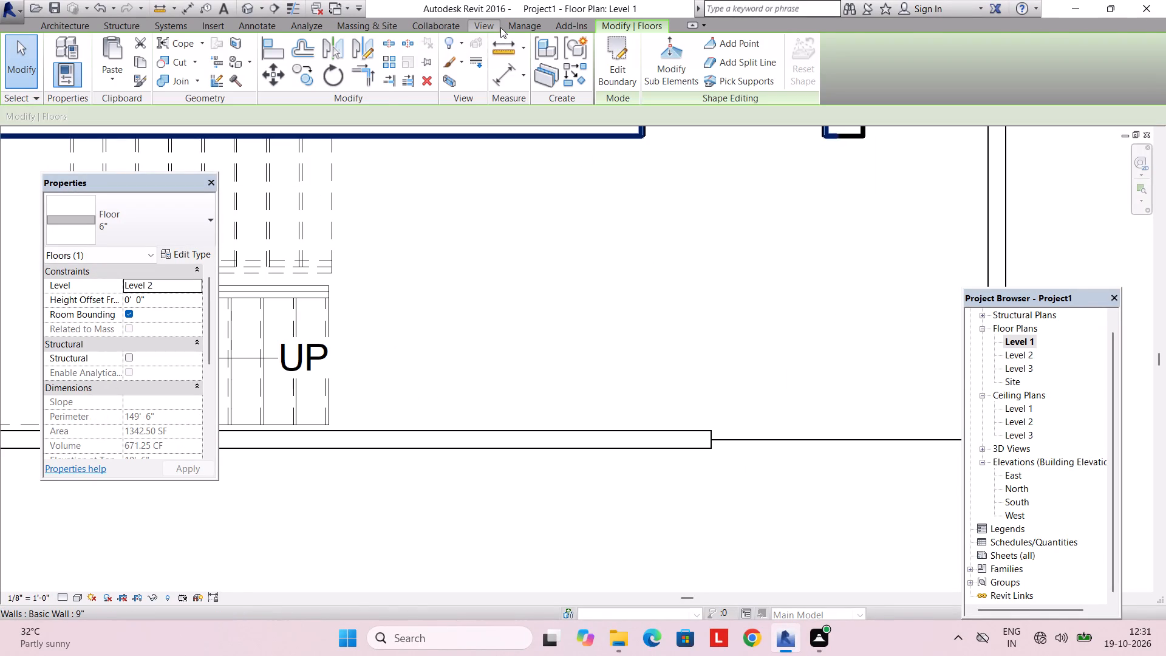
# Open the 3D view and examine the floor slab edges against the walls from the back, side, underside and front.
pyautogui.click(485, 26)
pyautogui.click(429, 49)
pyautogui.press('Escape')
pyautogui.scroll(-4, 493, 250)
pyautogui.keyDown('shift'); pyautogui.moveTo(505, 269); pyautogui.dragTo(540, 307, button='middle'); pyautogui.keyUp('shift')
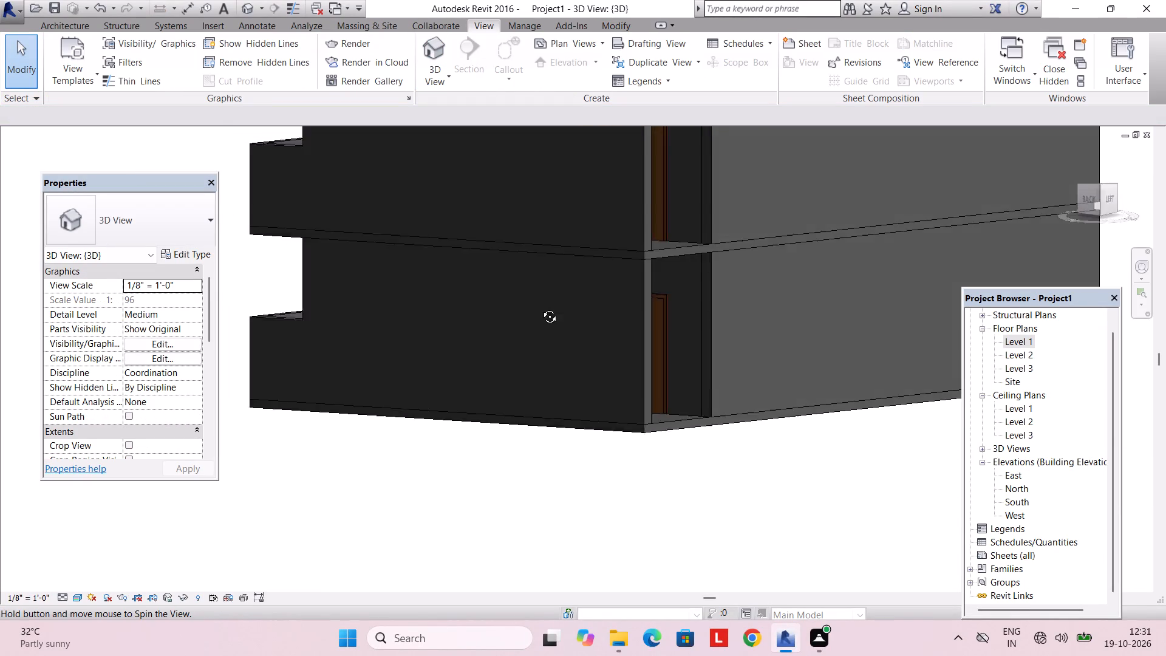
pyautogui.keyDown('shift'); pyautogui.moveTo(540, 307); pyautogui.dragTo(540, 328, button='middle'); pyautogui.keyUp('shift')
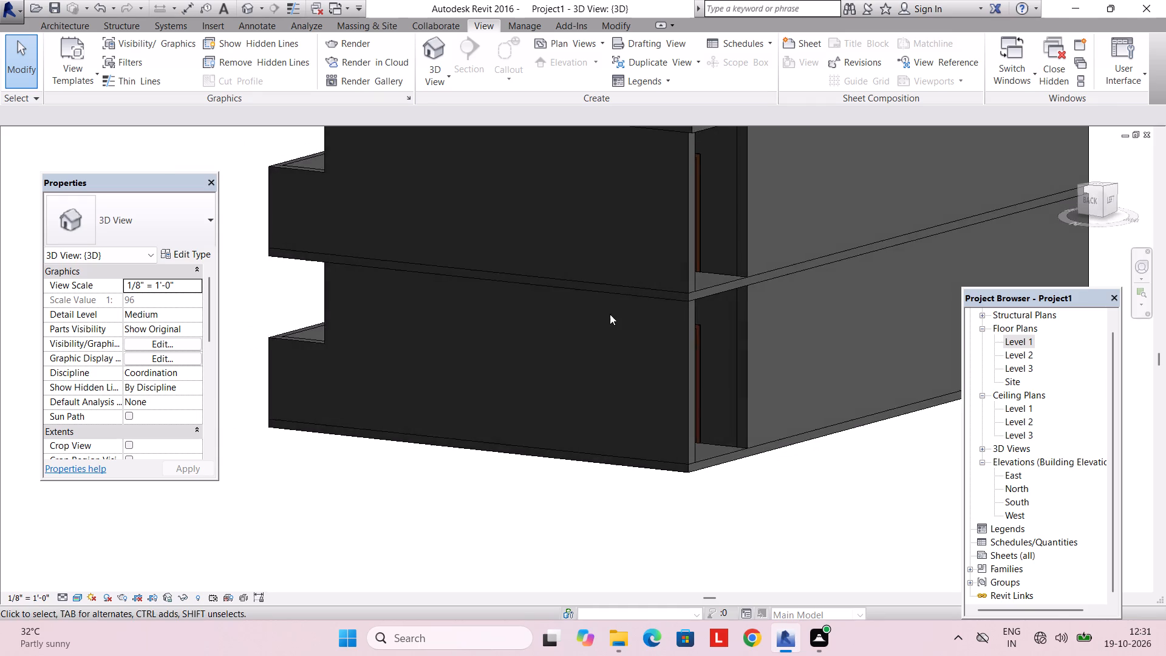
pyautogui.scroll(3, 612, 308)
pyautogui.scroll(1, 671, 287)
pyautogui.moveTo(671, 287); pyautogui.dragTo(459, 319, button='middle')
pyautogui.scroll(-4, 488, 318)
pyautogui.moveTo(489, 318); pyautogui.dragTo(604, 289, button='middle')
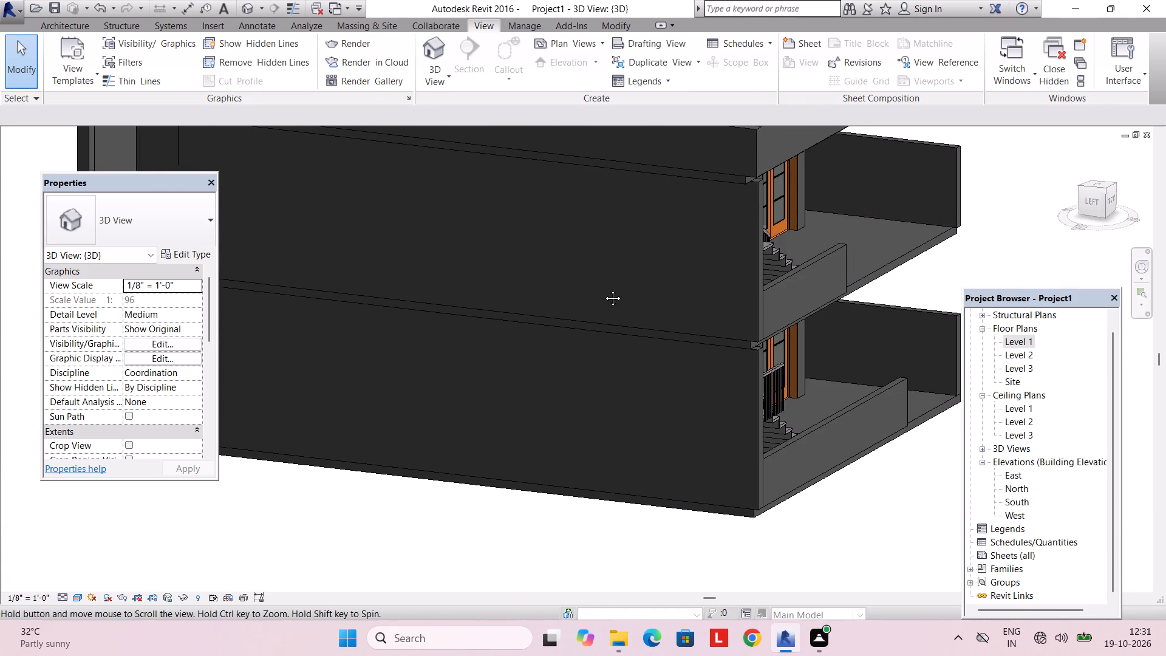
pyautogui.moveTo(604, 289); pyautogui.dragTo(605, 289, button='middle')
pyautogui.keyDown('shift'); pyautogui.moveTo(607, 312); pyautogui.dragTo(581, 163, button='middle'); pyautogui.keyUp('shift')
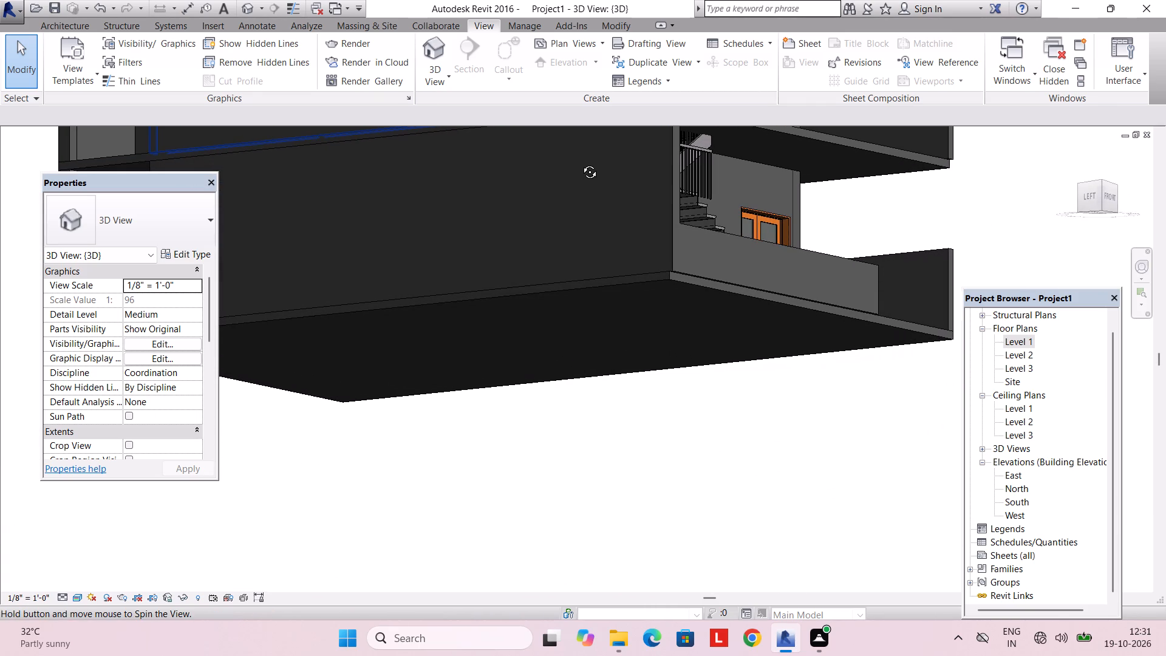
pyautogui.keyDown('shift'); pyautogui.moveTo(581, 163); pyautogui.dragTo(578, 143, button='middle'); pyautogui.keyUp('shift')
pyautogui.scroll(5, 680, 231)
pyautogui.moveTo(672, 259); pyautogui.dragTo(663, 265, button='middle')
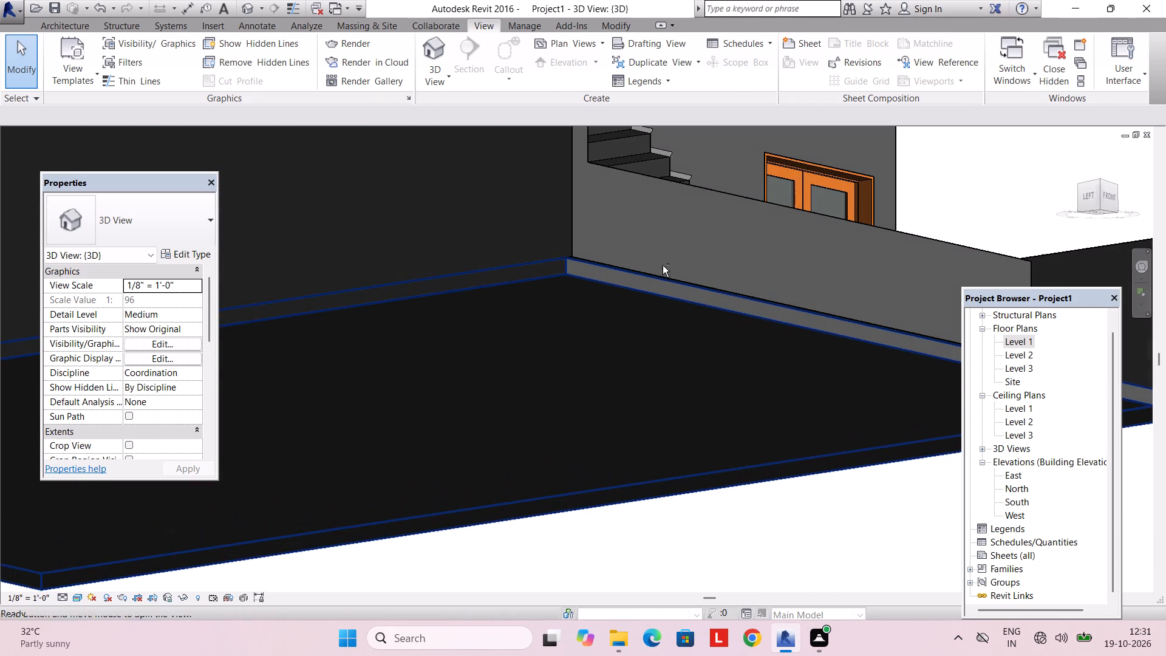
pyautogui.click(643, 289)
pyautogui.keyDown('shift'); pyautogui.moveTo(629, 295); pyautogui.dragTo(678, 273, button='middle'); pyautogui.keyUp('shift')
pyautogui.press('Escape')
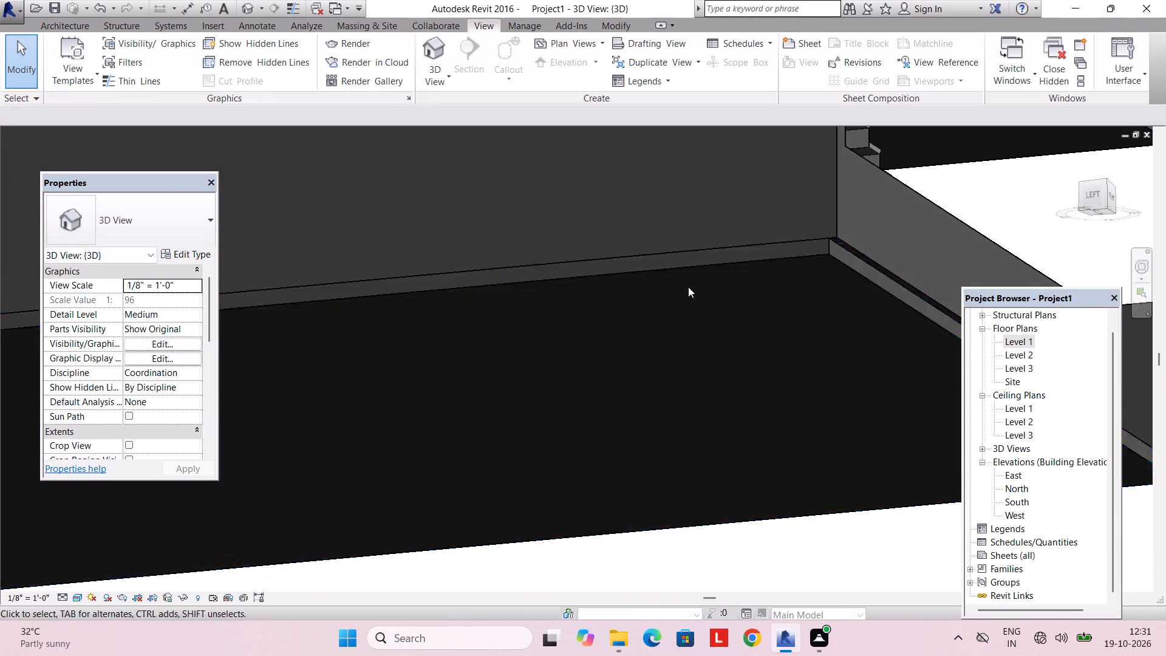
pyautogui.keyDown('shift'); pyautogui.moveTo(743, 297); pyautogui.dragTo(619, 374, button='middle'); pyautogui.keyUp('shift')
pyautogui.scroll(-3, 613, 347)
pyautogui.keyDown('shift'); pyautogui.moveTo(613, 347); pyautogui.dragTo(570, 419, button='middle'); pyautogui.keyUp('shift')
pyautogui.keyDown('shift'); pyautogui.moveTo(578, 404); pyautogui.dragTo(578, 422, button='middle'); pyautogui.keyUp('shift')
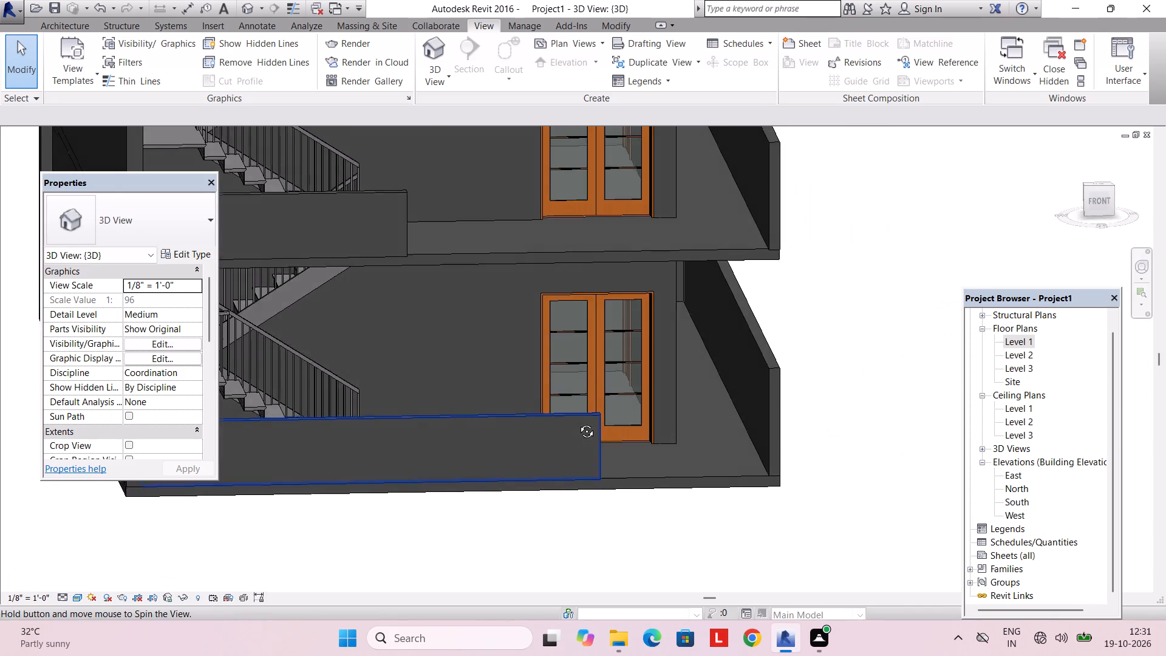
pyautogui.keyDown('shift'); pyautogui.moveTo(578, 422); pyautogui.dragTo(570, 443, button='middle'); pyautogui.keyUp('shift')
pyautogui.scroll(-4, 544, 341)
pyautogui.keyDown('shift'); pyautogui.moveTo(544, 341); pyautogui.dragTo(528, 313, button='middle'); pyautogui.keyUp('shift')
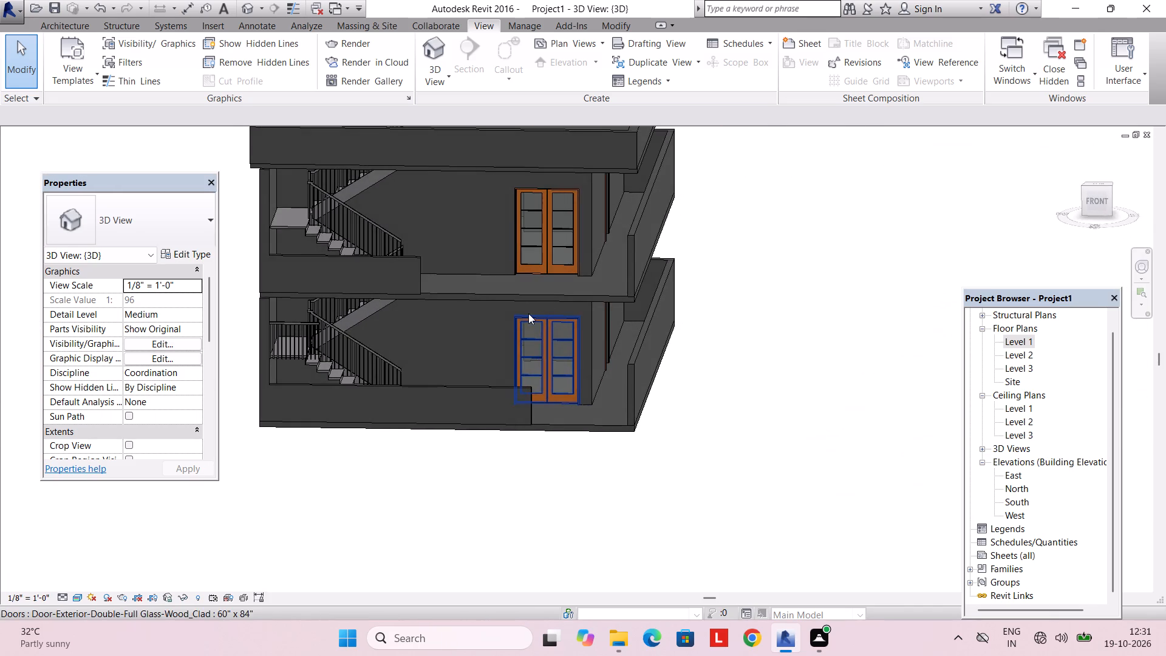
pyautogui.scroll(-4, 525, 312)
pyautogui.keyDown('shift'); pyautogui.moveTo(483, 312); pyautogui.dragTo(661, 313, button='middle'); pyautogui.keyUp('shift')
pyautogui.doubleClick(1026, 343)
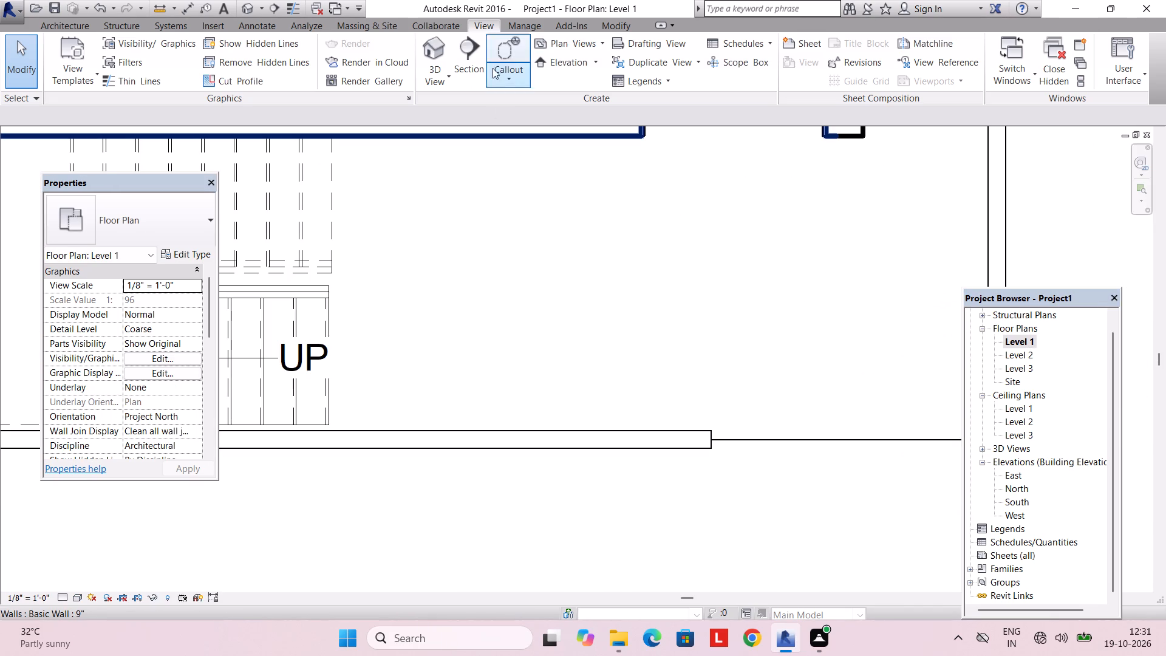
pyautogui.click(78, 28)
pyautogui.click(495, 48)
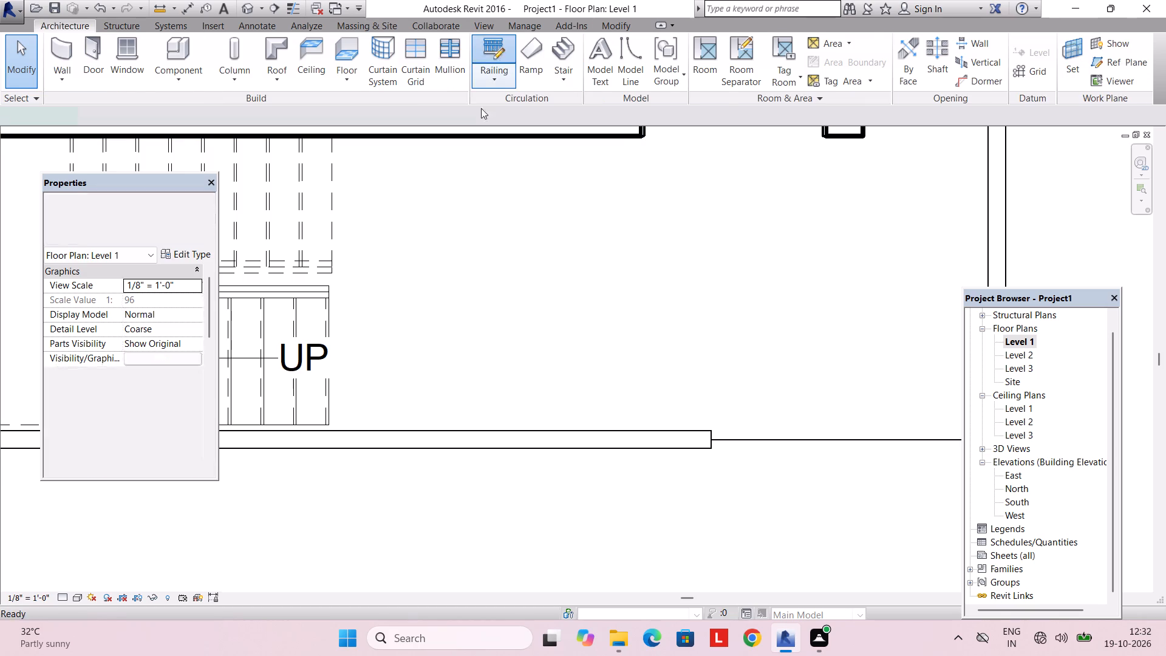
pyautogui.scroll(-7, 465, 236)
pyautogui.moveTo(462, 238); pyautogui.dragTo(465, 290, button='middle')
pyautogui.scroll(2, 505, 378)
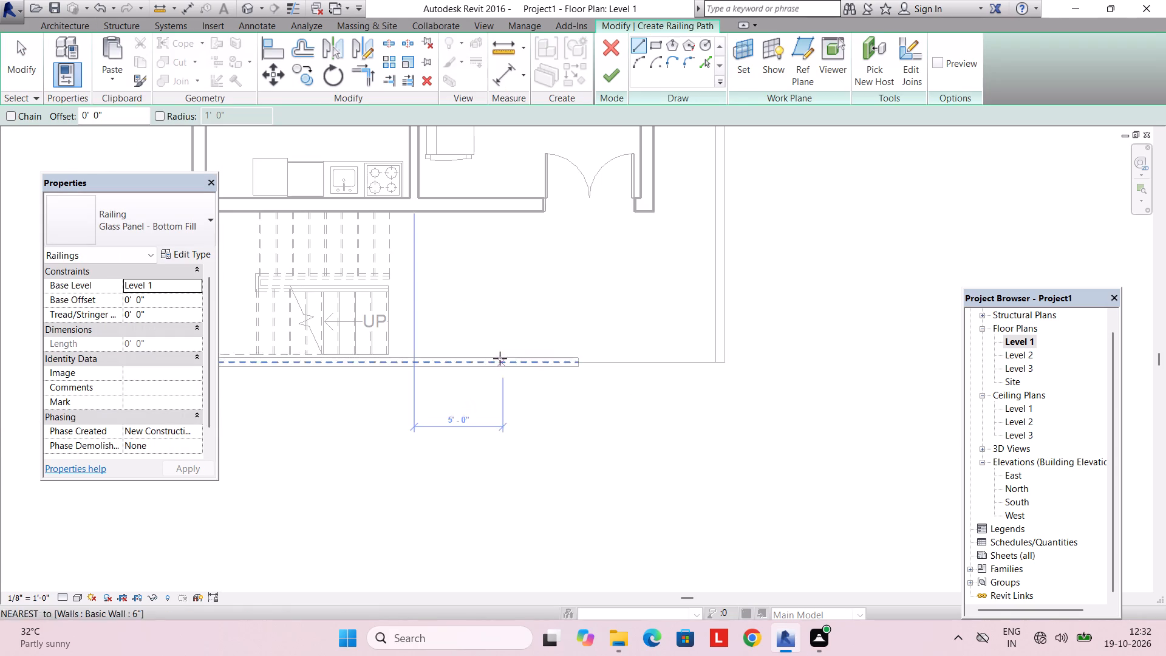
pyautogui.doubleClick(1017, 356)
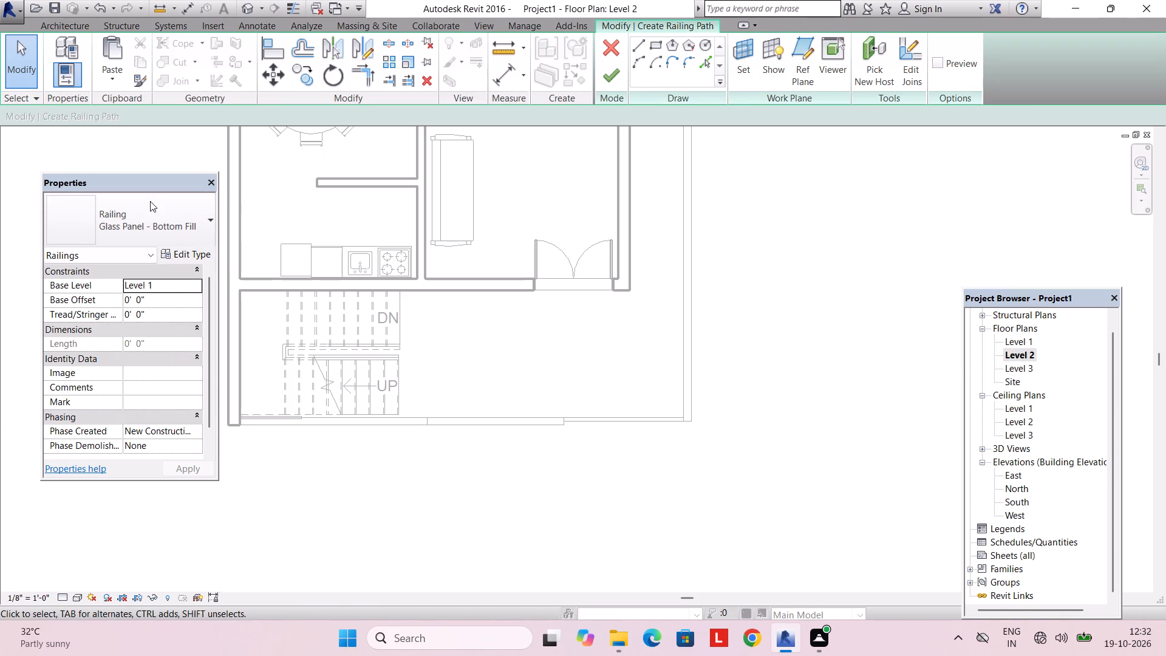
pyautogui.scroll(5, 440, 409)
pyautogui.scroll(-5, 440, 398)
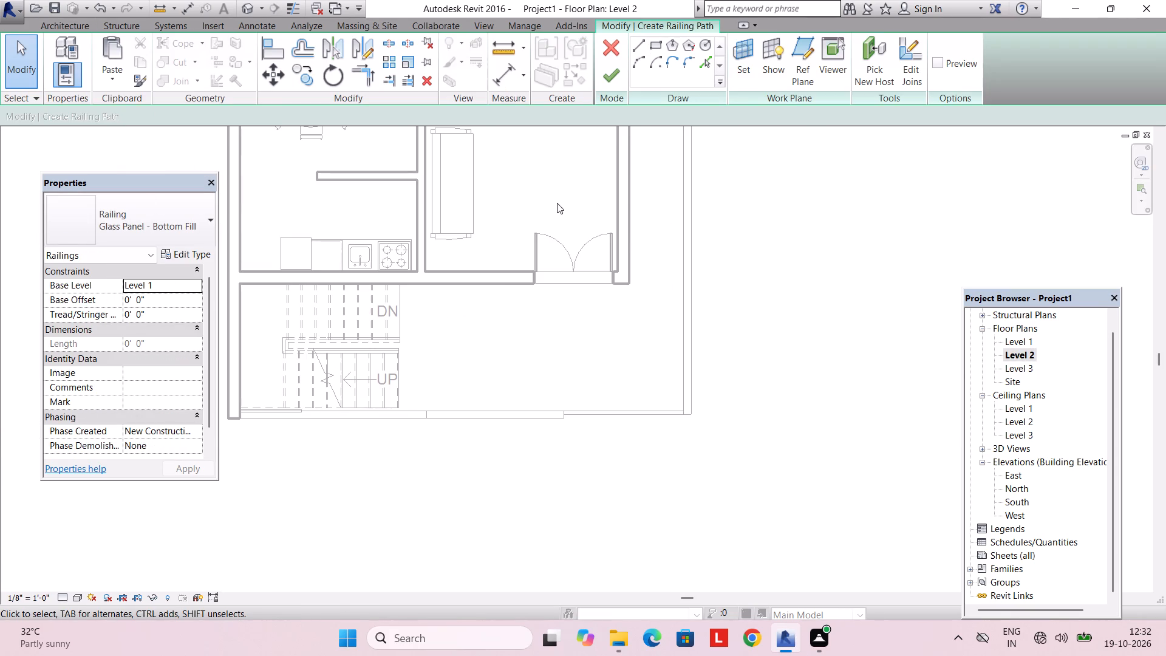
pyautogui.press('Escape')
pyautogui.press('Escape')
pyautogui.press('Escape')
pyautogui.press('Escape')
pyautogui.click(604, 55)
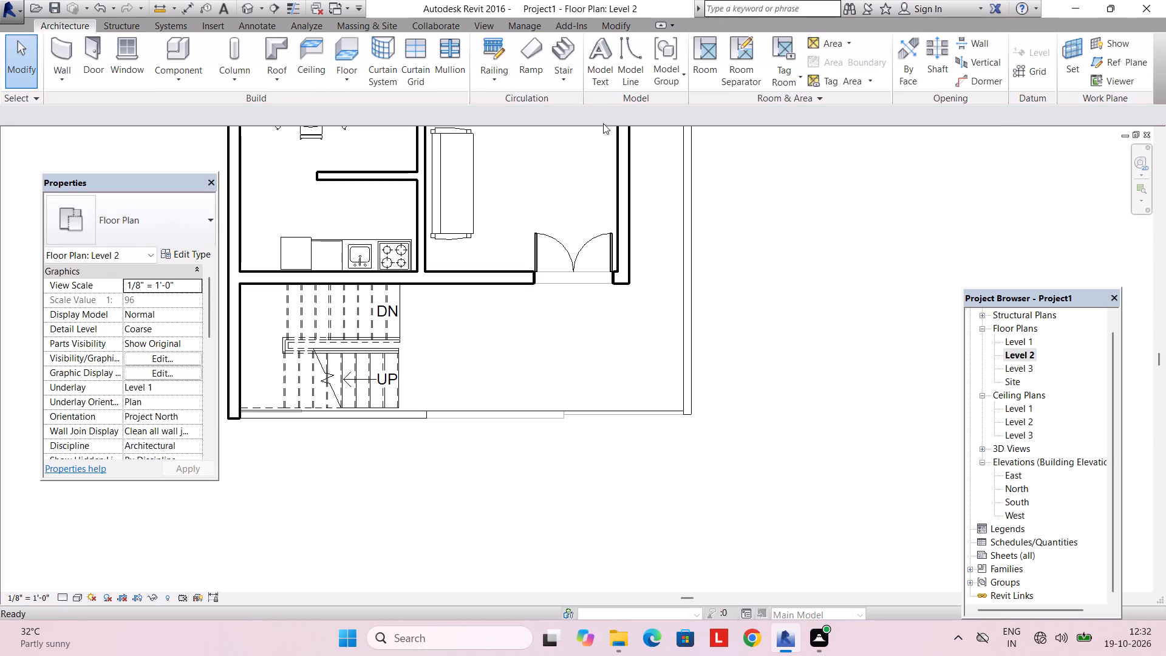
# Edit the Level 2 floor's boundary in the Level 2 plan, moving its south edge out to the parapet wall's outer face, and finish.
pyautogui.scroll(2, 495, 436)
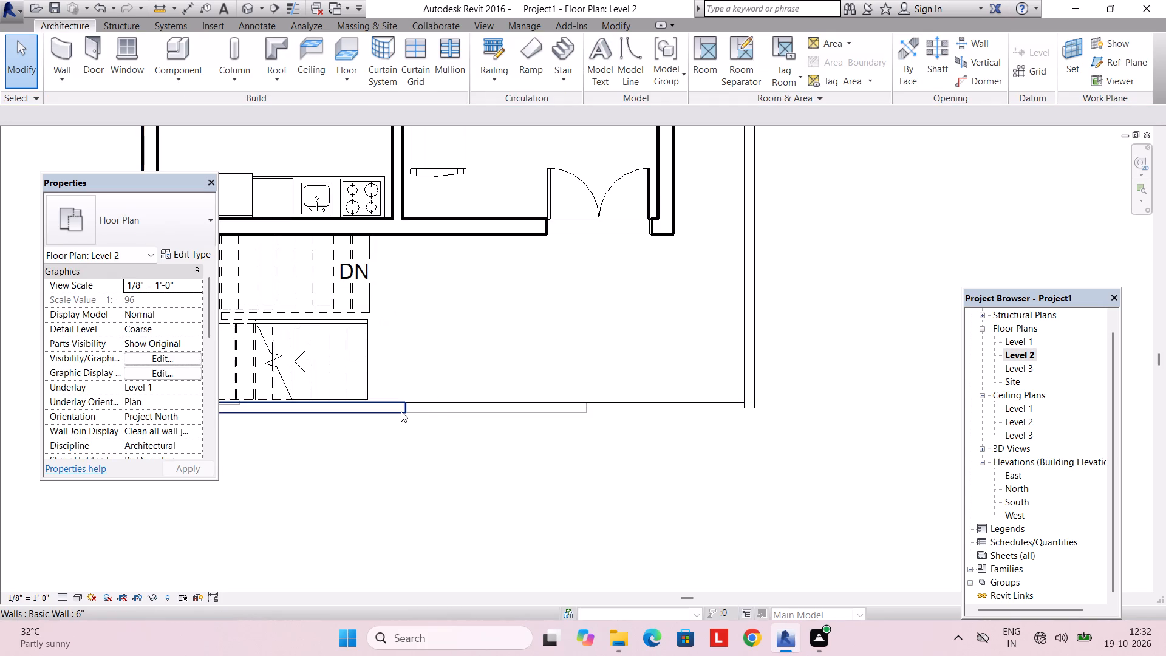
pyautogui.click(516, 404)
pyautogui.click(618, 69)
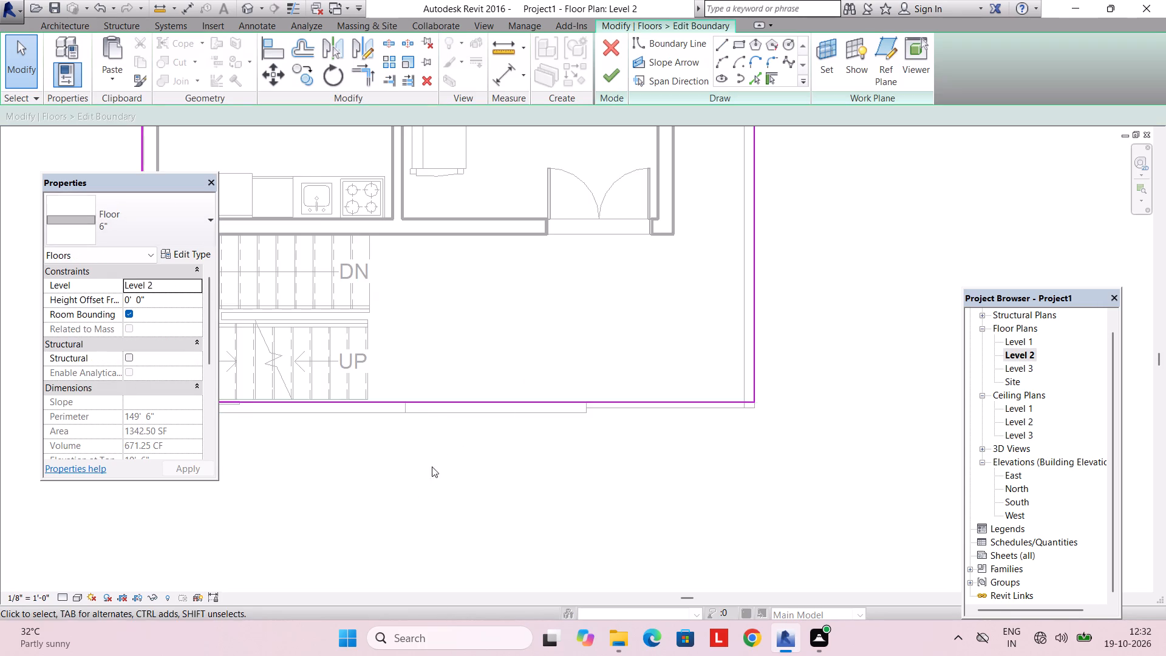
pyautogui.scroll(2, 453, 419)
pyautogui.click(473, 392)
pyautogui.scroll(-3, 476, 454)
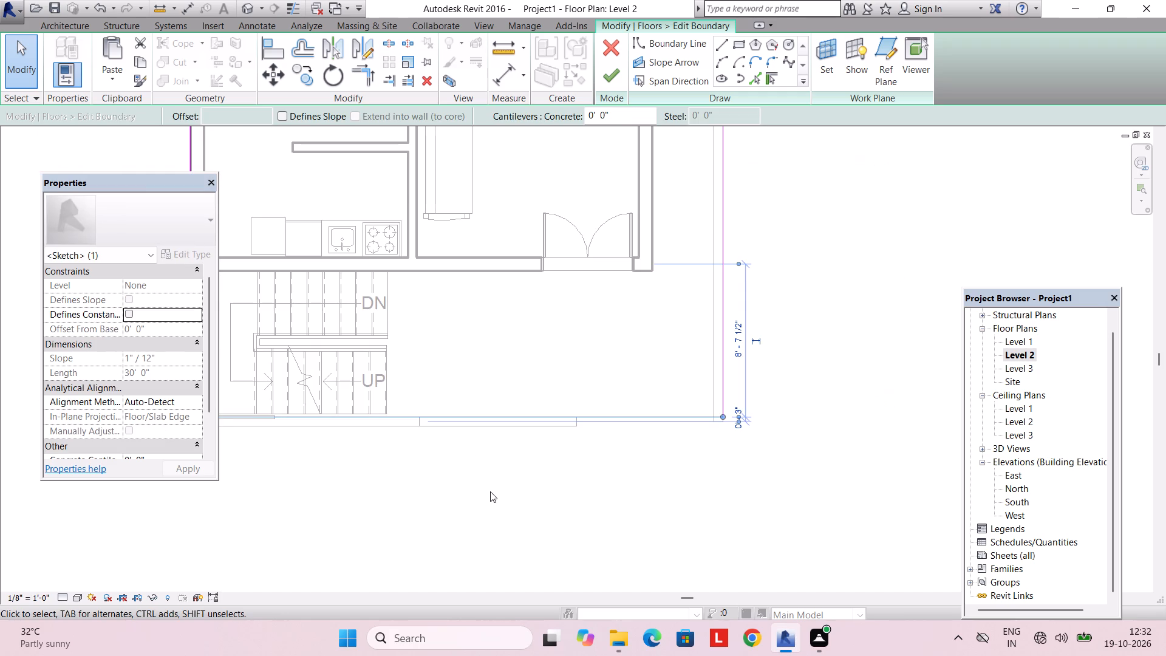
pyautogui.press('Down')
pyautogui.press('Down')
pyautogui.scroll(5, 490, 493)
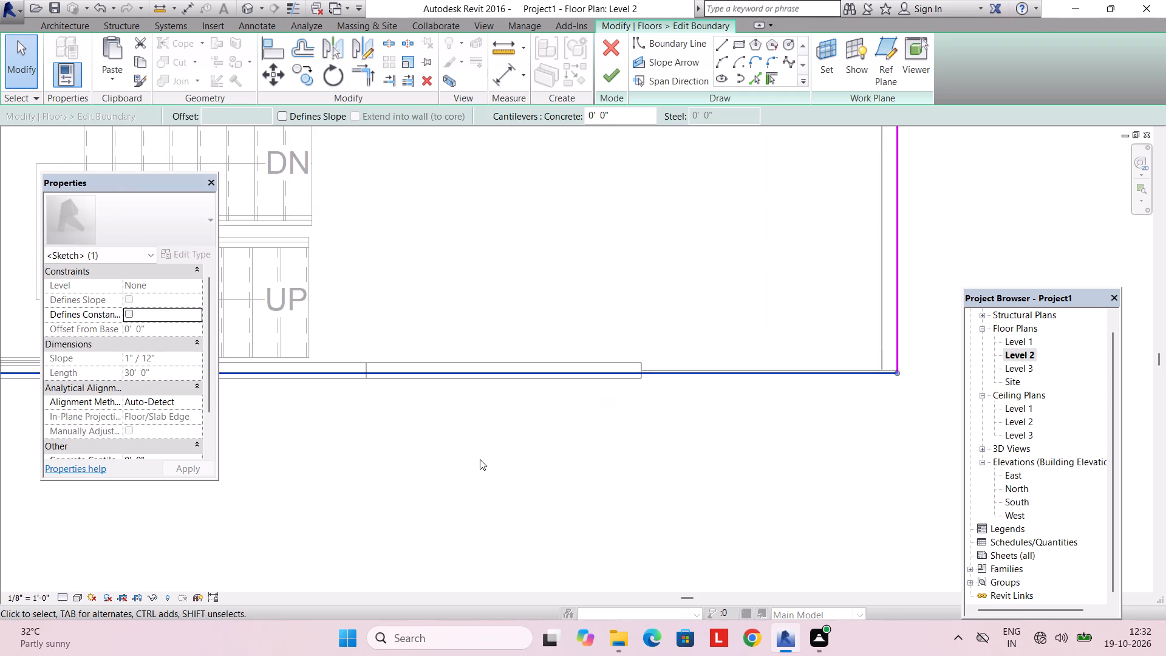
pyautogui.scroll(2, 480, 459)
pyautogui.press('Down')
pyautogui.press('Down')
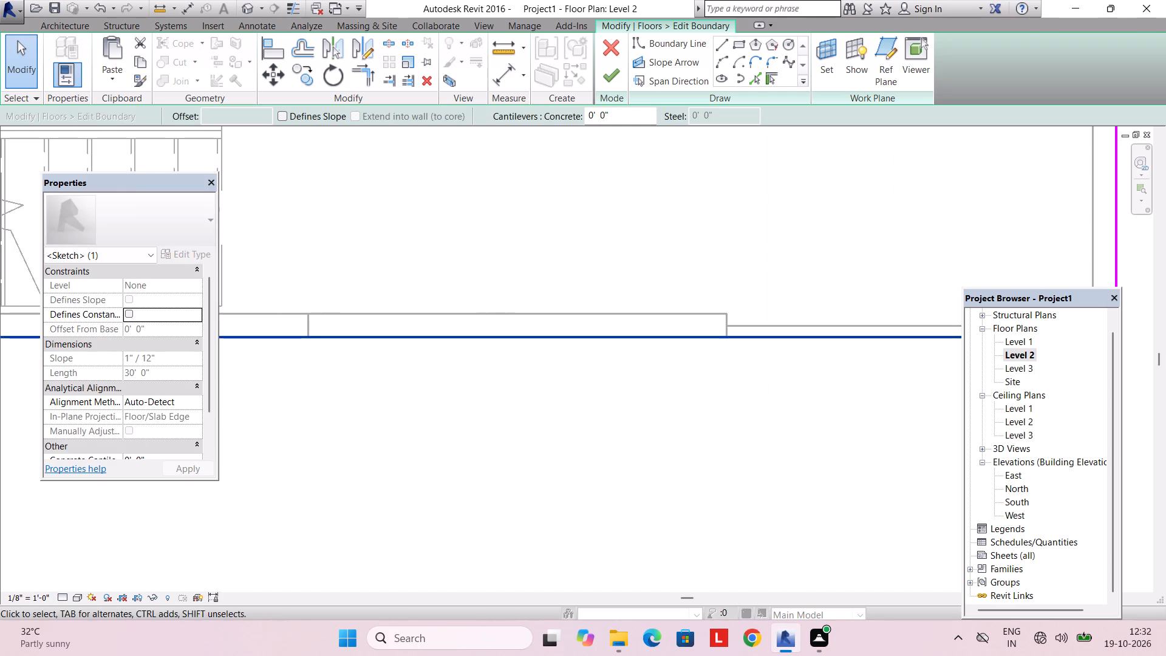
pyautogui.click(613, 72)
pyautogui.press('Escape')
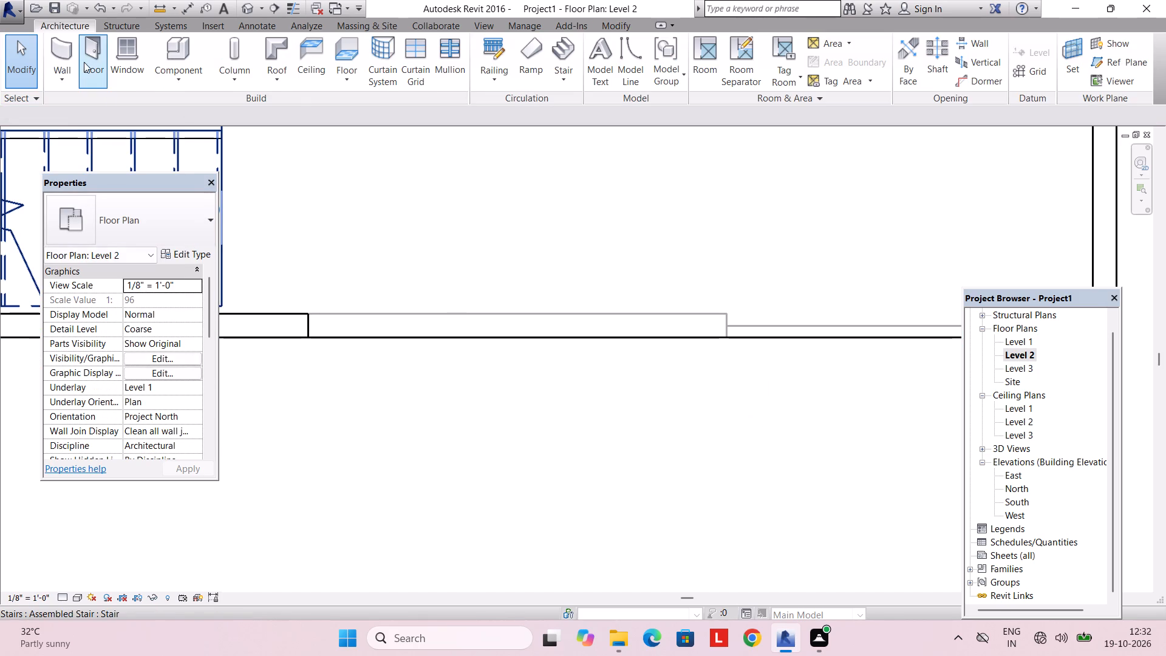
# Create a Glass Panel - Bottom Fill railing about 16' 7 1/2" long on Level 2, from the south parapet's end to the east balcony wall.
pyautogui.click(63, 49)
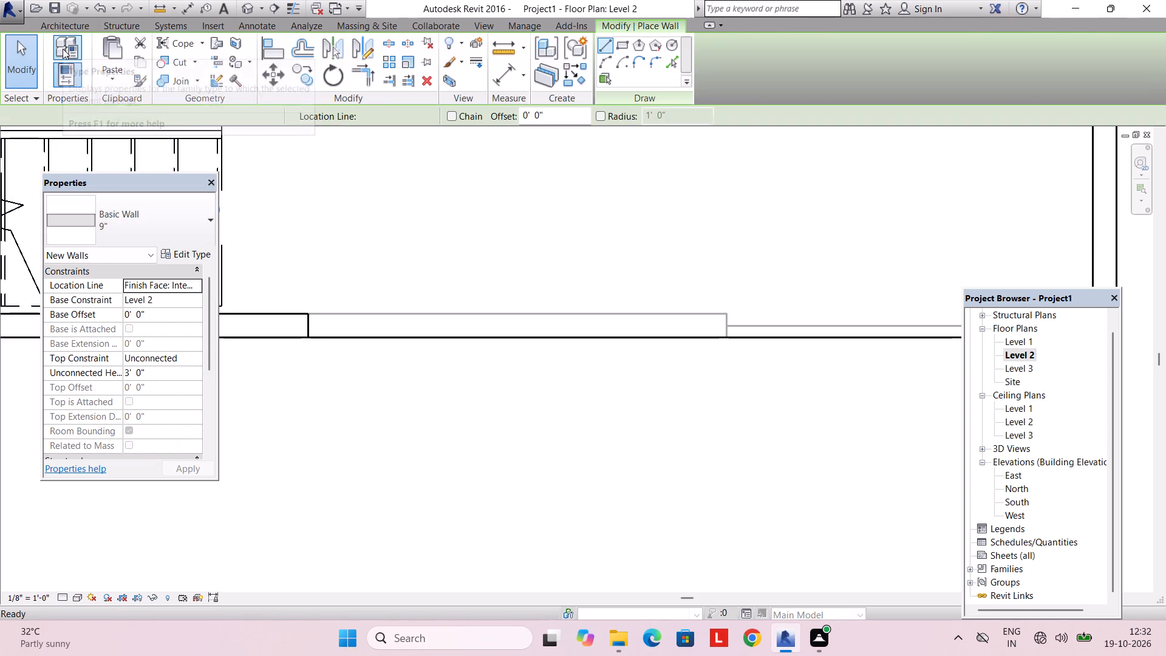
pyautogui.press('Escape')
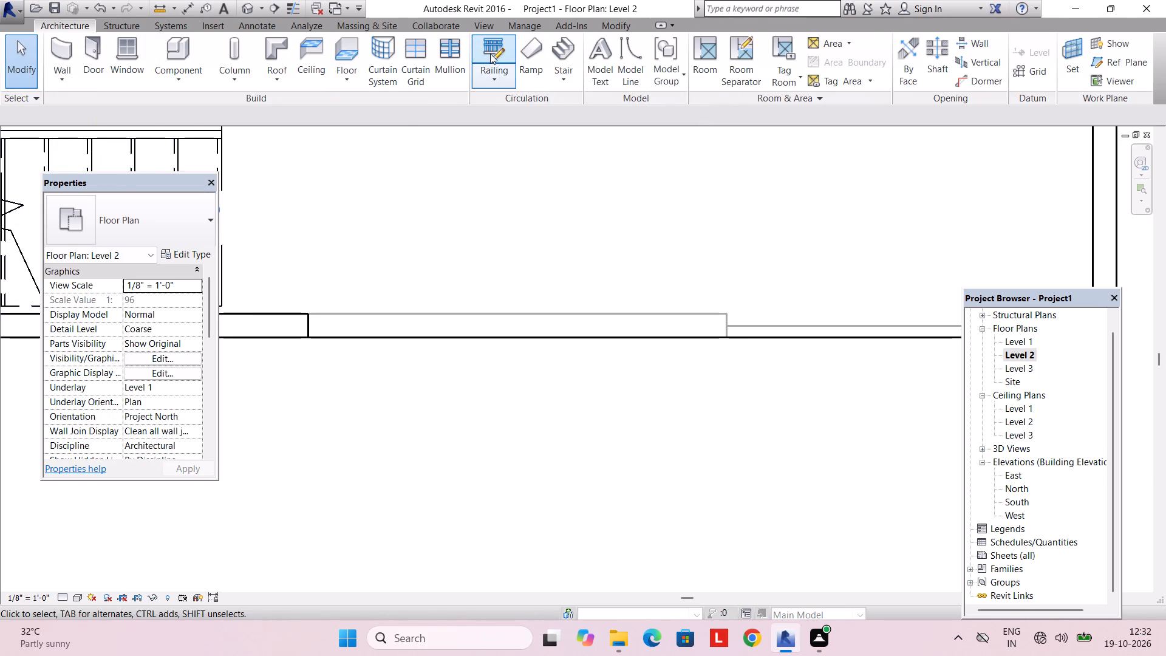
pyautogui.click(490, 53)
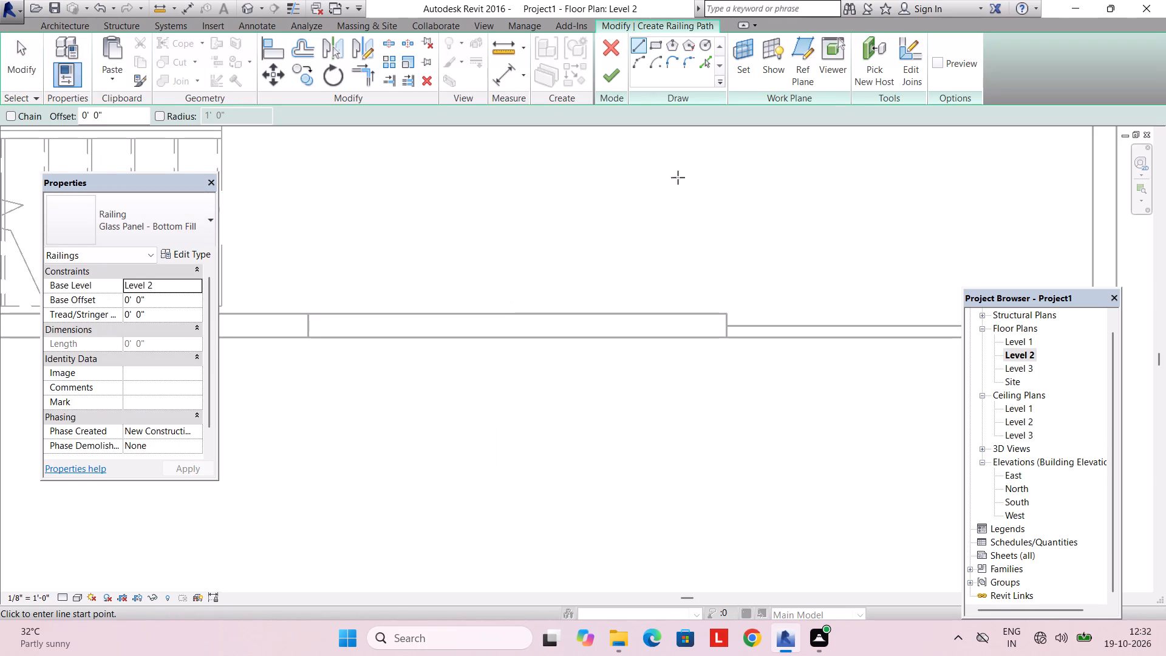
pyautogui.scroll(-3, 686, 210)
pyautogui.moveTo(692, 242); pyautogui.dragTo(597, 282, button='middle')
pyautogui.click(346, 329)
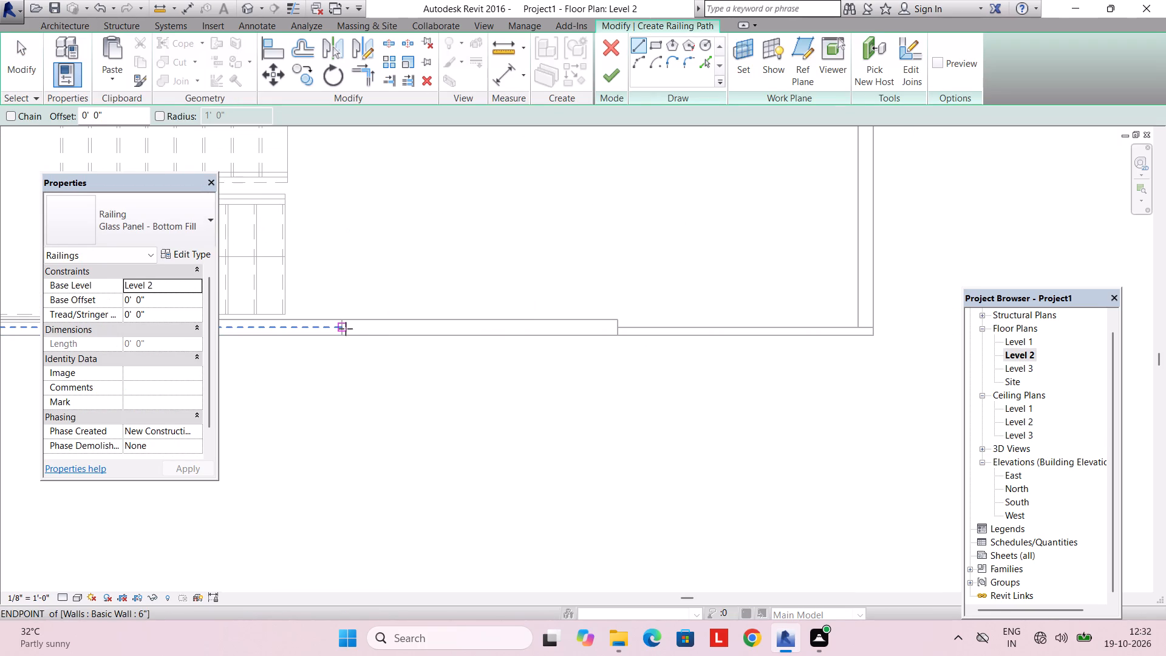
pyautogui.scroll(2, 860, 330)
pyautogui.click(860, 330)
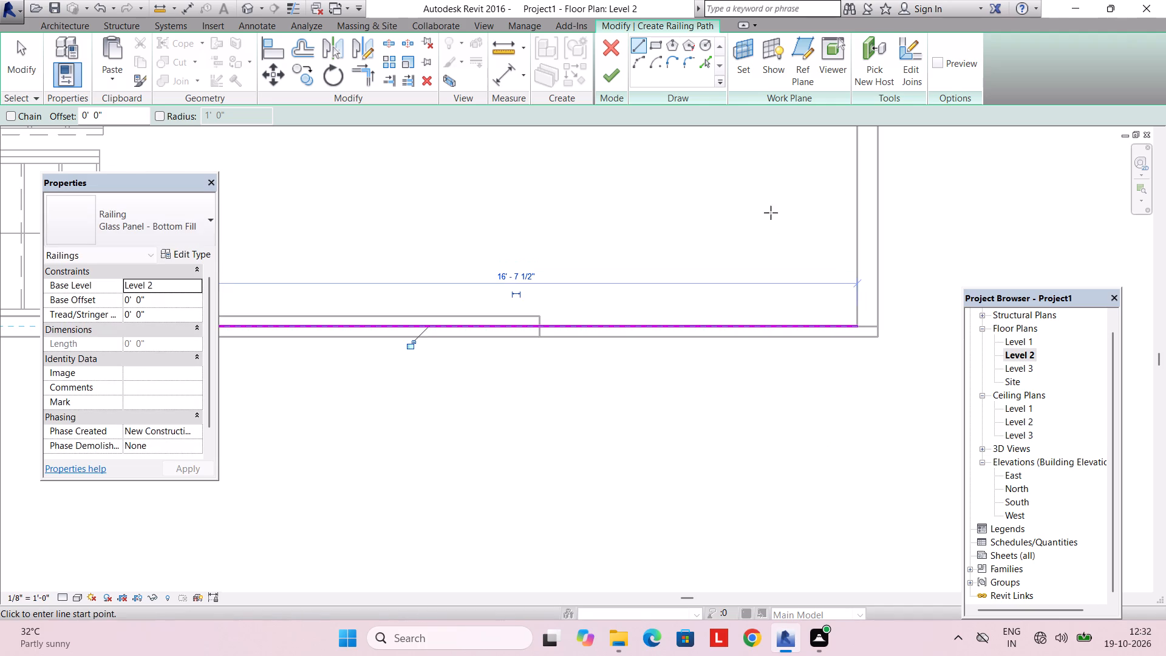
pyautogui.click(610, 81)
pyautogui.press('Escape')
pyautogui.press('Escape')
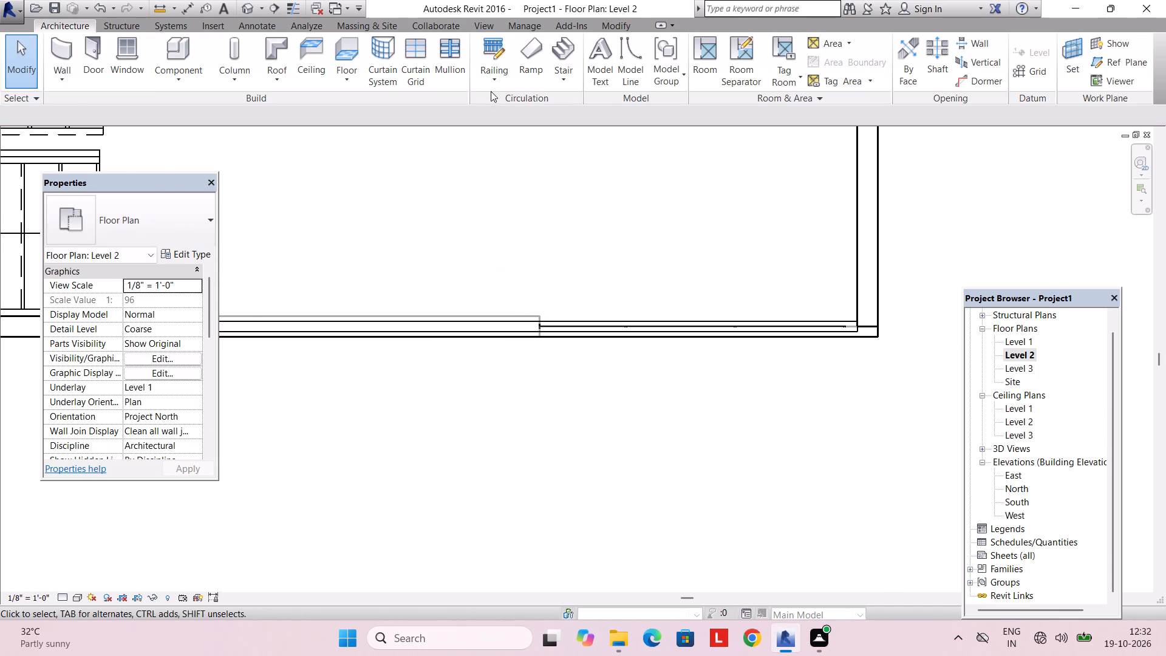
# Open the 3D view and examine the new glass railing and its junctions with the parapet and balcony wall from several sides.
pyautogui.click(476, 29)
pyautogui.click(431, 46)
pyautogui.keyDown('shift'); pyautogui.moveTo(604, 317); pyautogui.dragTo(554, 337, button='middle'); pyautogui.keyUp('shift')
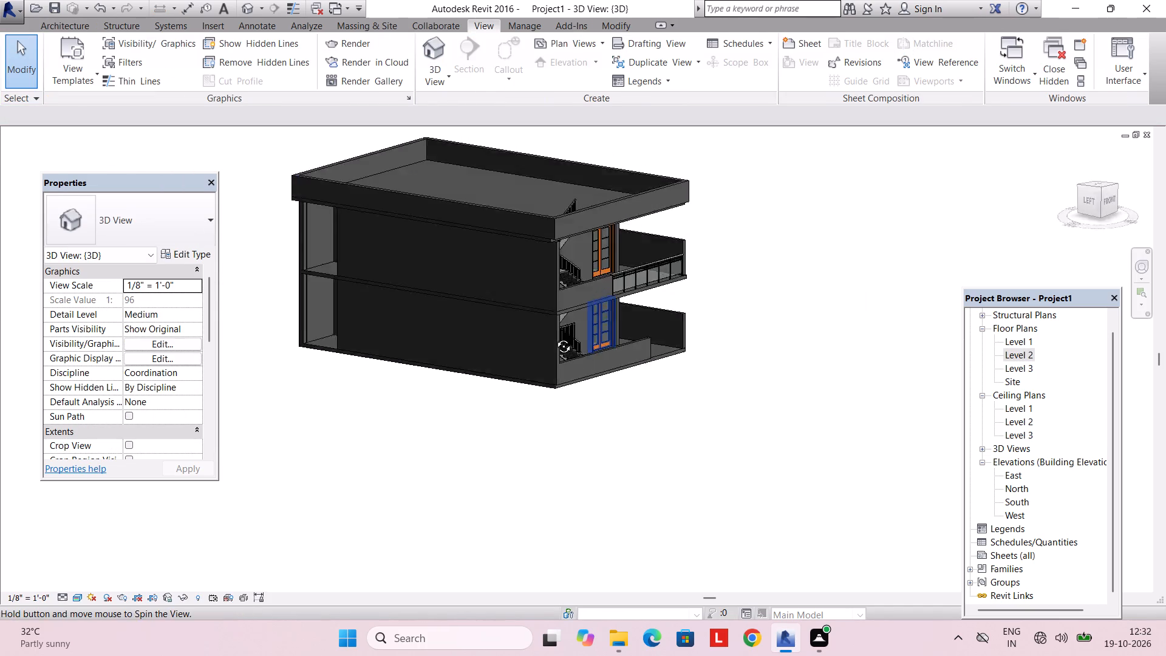
pyautogui.keyDown('shift'); pyautogui.moveTo(554, 337); pyautogui.dragTo(490, 375, button='middle'); pyautogui.keyUp('shift')
pyautogui.scroll(10, 592, 346)
pyautogui.moveTo(590, 327); pyautogui.dragTo(678, 369, button='middle')
pyautogui.moveTo(697, 298); pyautogui.dragTo(539, 397, button='middle')
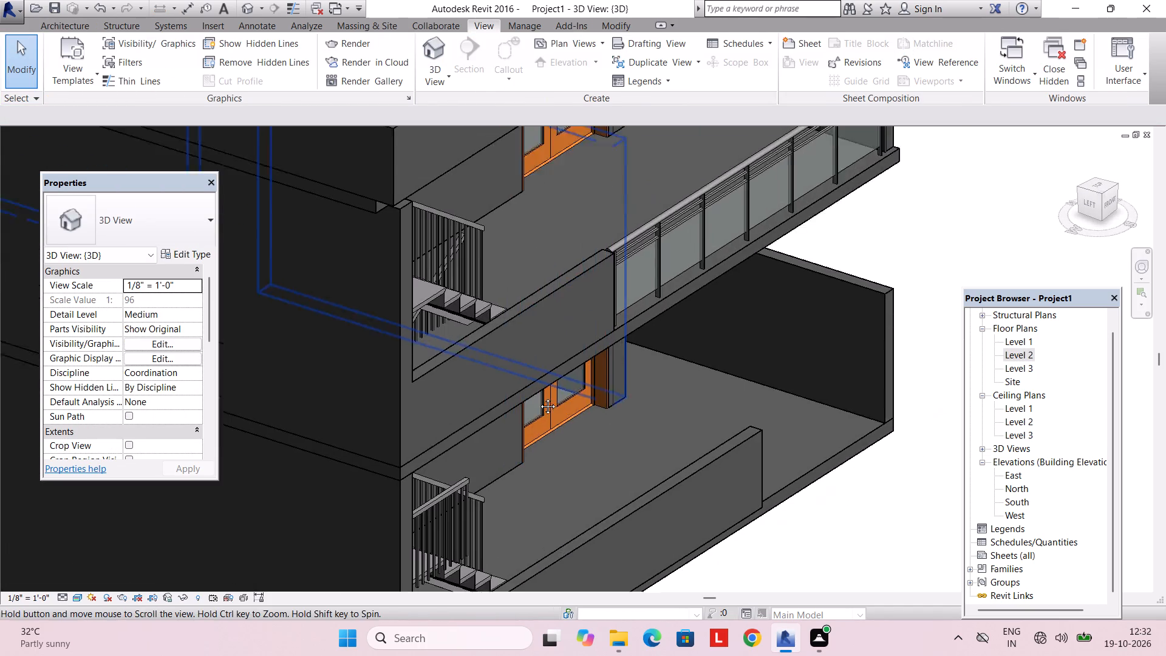
pyautogui.moveTo(539, 397); pyautogui.dragTo(455, 456, button='middle')
pyautogui.keyDown('shift'); pyautogui.moveTo(480, 451); pyautogui.dragTo(561, 433, button='middle'); pyautogui.keyUp('shift')
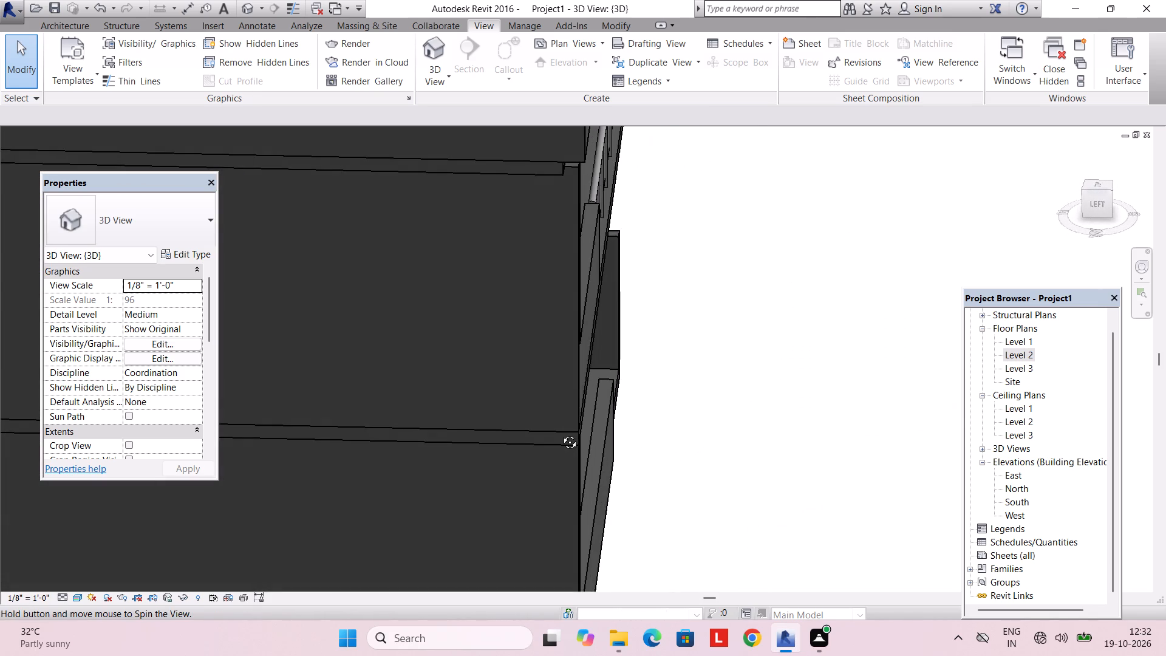
pyautogui.keyDown('shift'); pyautogui.moveTo(561, 433); pyautogui.dragTo(402, 415, button='middle'); pyautogui.keyUp('shift')
pyautogui.scroll(-7, 401, 412)
pyautogui.moveTo(400, 417); pyautogui.dragTo(330, 389, button='middle')
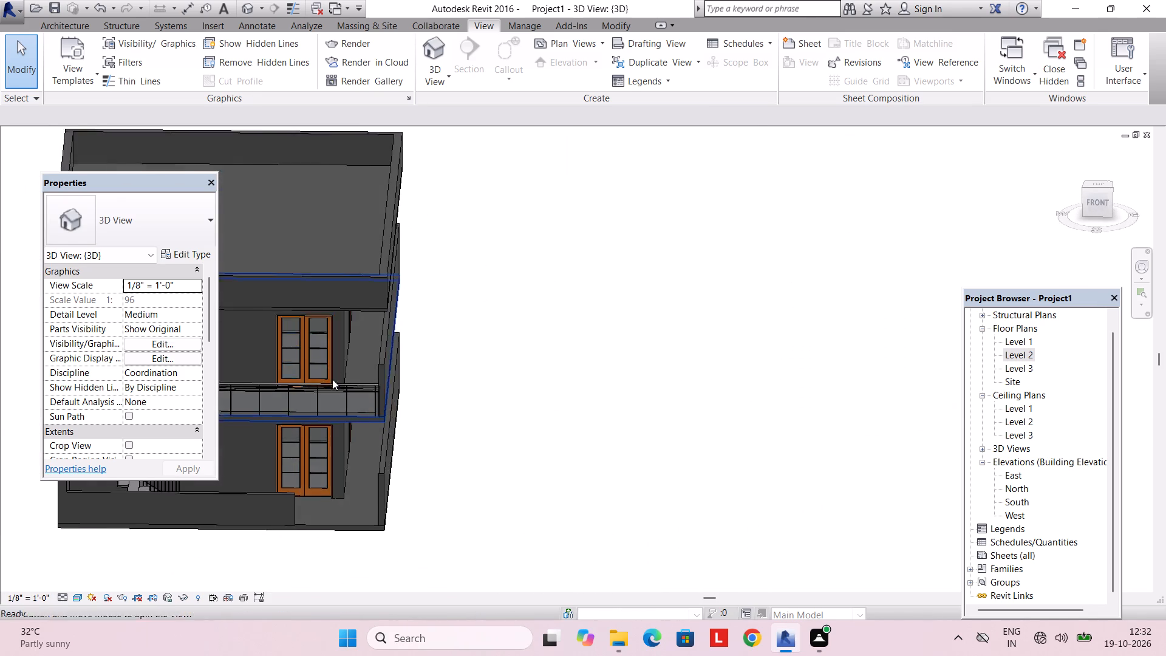
pyautogui.moveTo(350, 359); pyautogui.dragTo(682, 372, button='middle')
pyautogui.keyDown('shift'); pyautogui.moveTo(676, 371); pyautogui.dragTo(648, 312, button='middle'); pyautogui.keyUp('shift')
pyautogui.scroll(7, 640, 391)
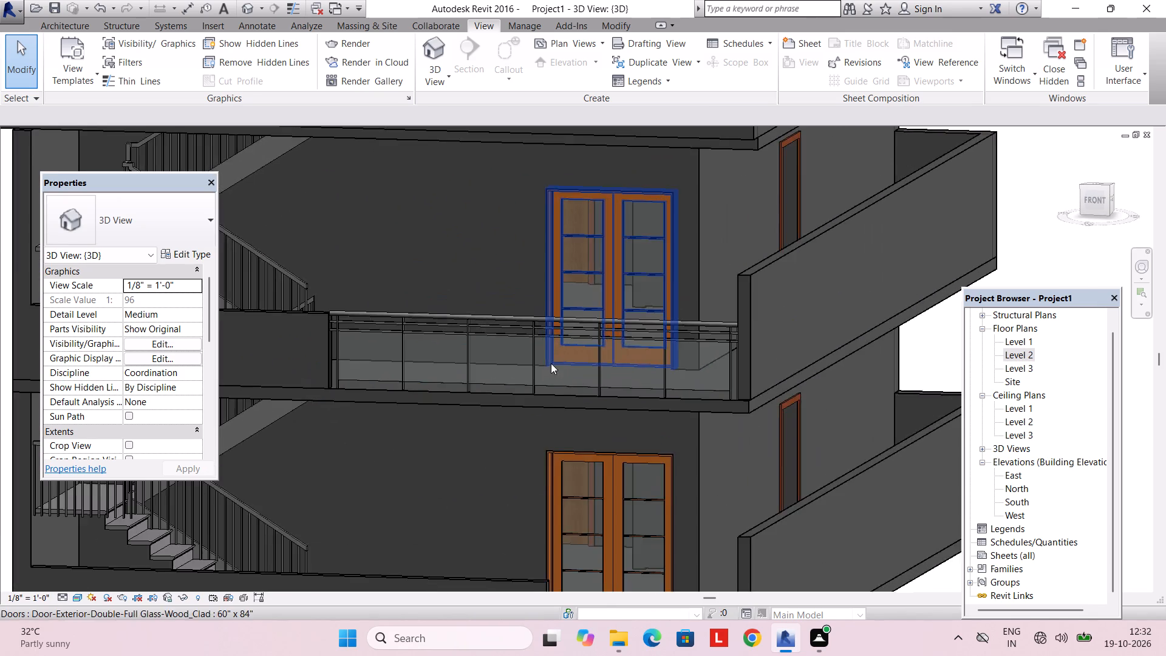
pyautogui.scroll(2, 551, 363)
pyautogui.moveTo(468, 412); pyautogui.dragTo(513, 426, button='middle')
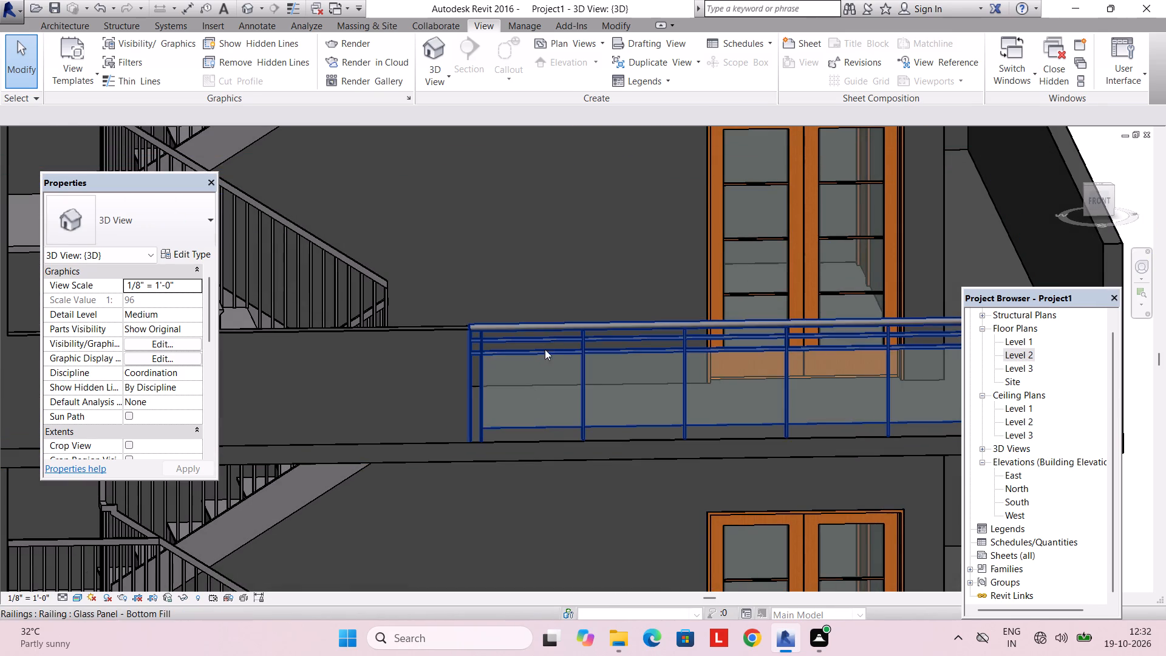
# Set the top rail type of the Glass Panel - Bottom Fill railing type to Rectangular - 2" x 2".
pyautogui.click(551, 332)
pyautogui.click(171, 244)
pyautogui.click(172, 245)
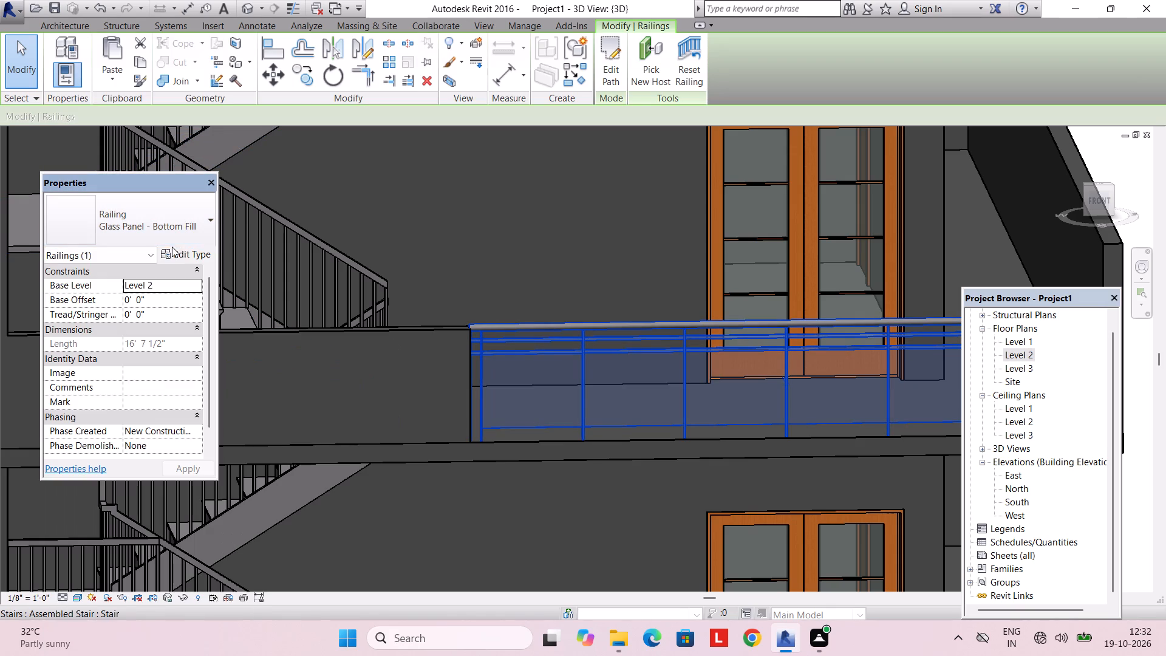
pyautogui.click(172, 250)
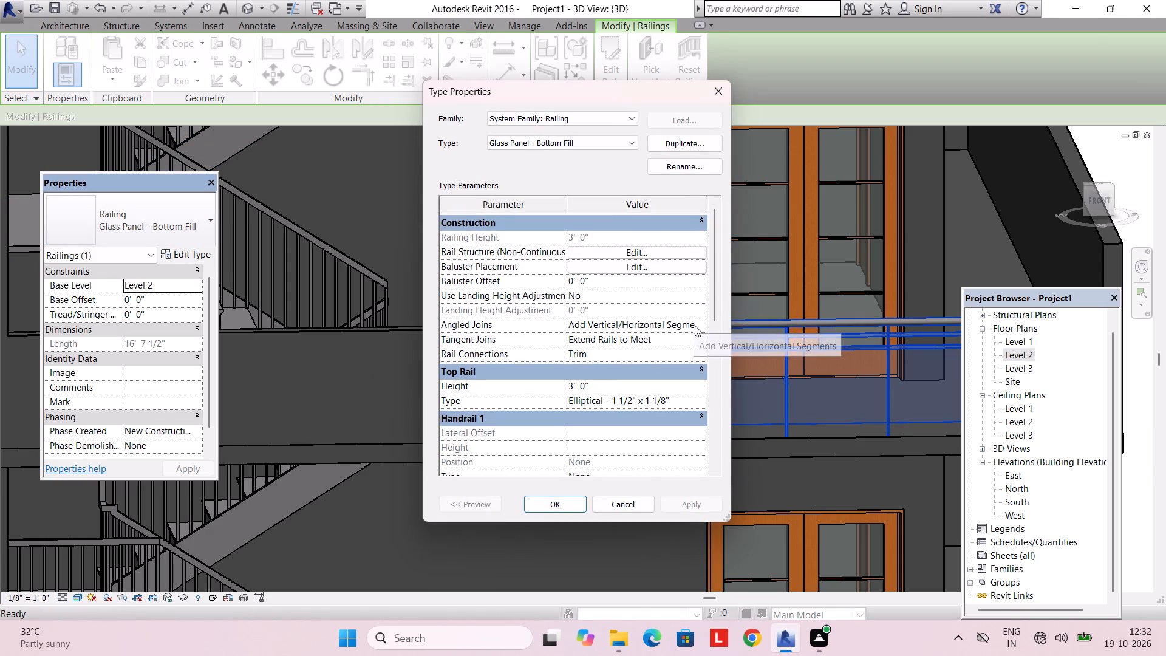
pyautogui.click(697, 323)
pyautogui.click(701, 324)
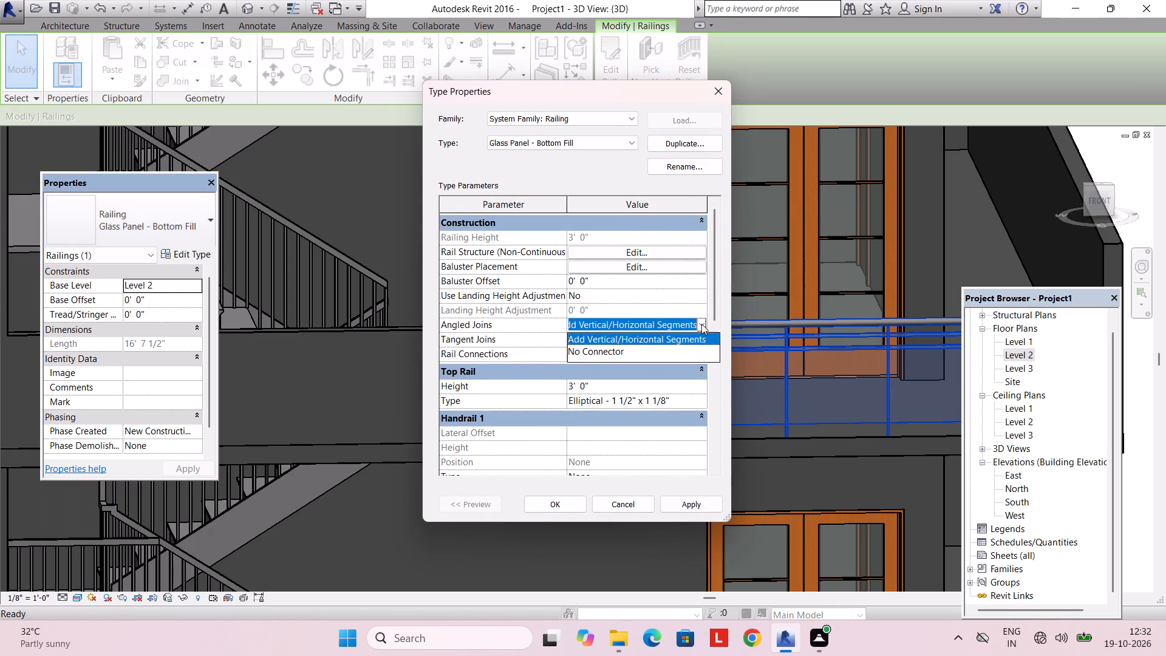
pyautogui.click(701, 324)
pyautogui.click(699, 324)
pyautogui.click(700, 324)
pyautogui.click(698, 338)
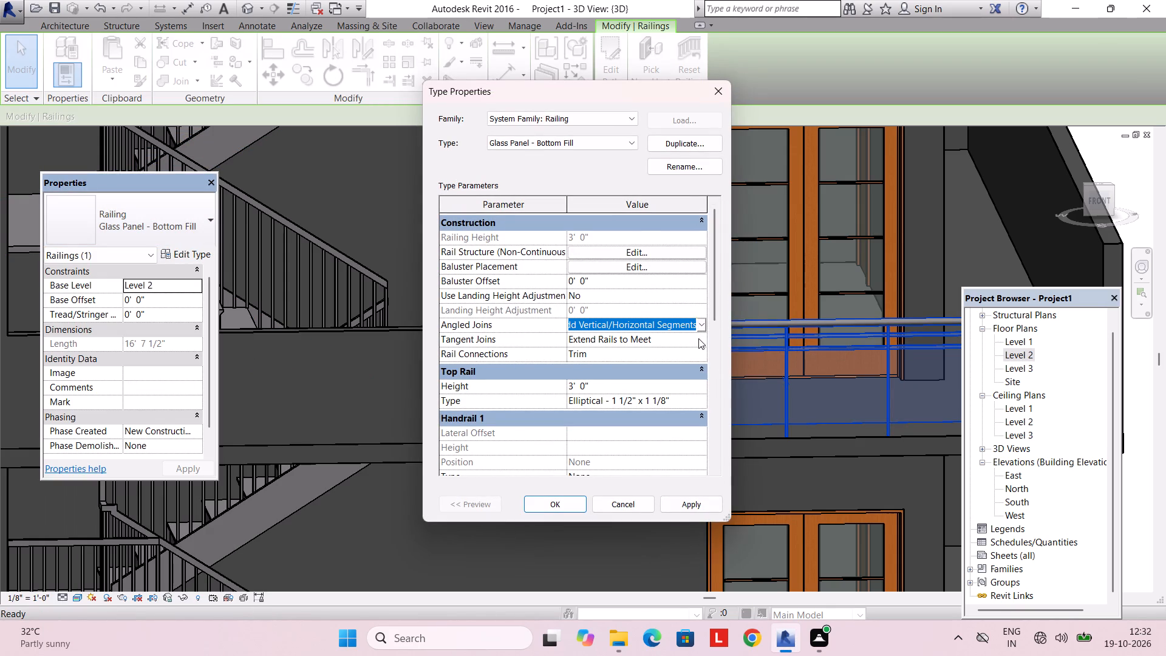
pyautogui.click(698, 338)
pyautogui.click(698, 352)
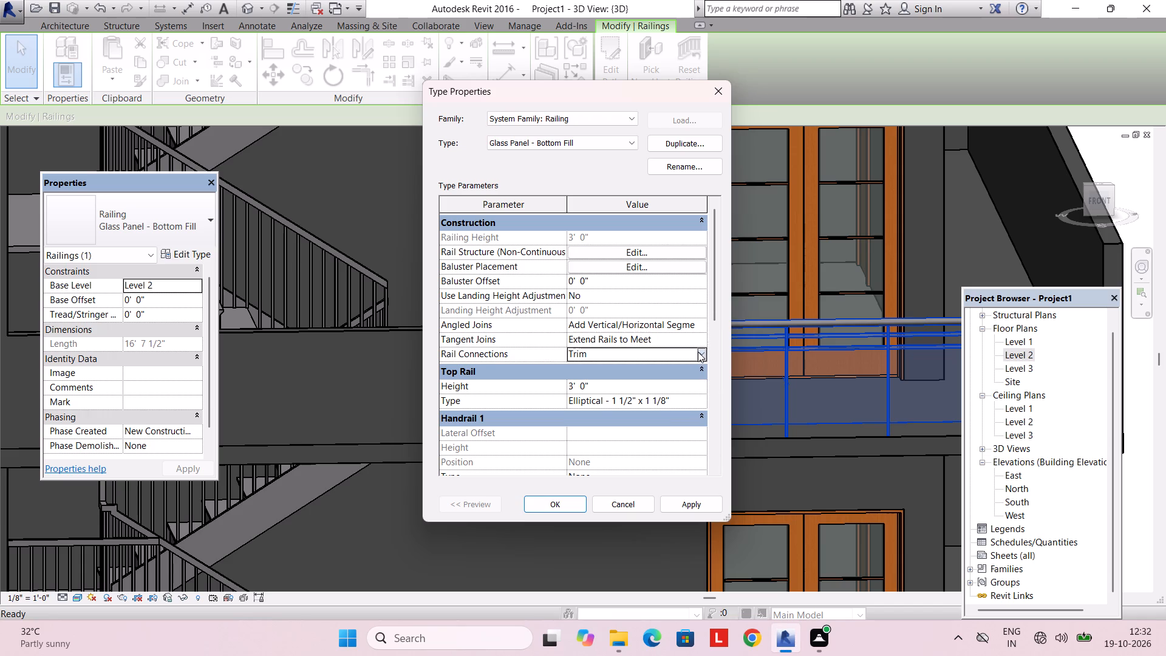
pyautogui.click(698, 352)
pyautogui.click(701, 400)
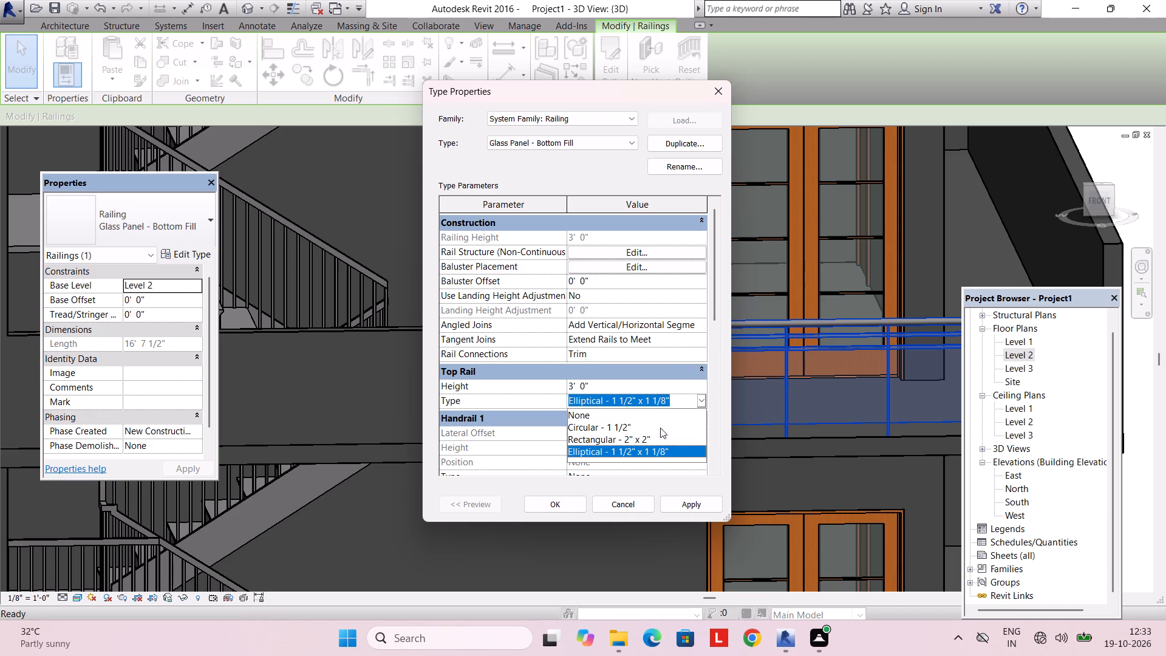
pyautogui.click(621, 436)
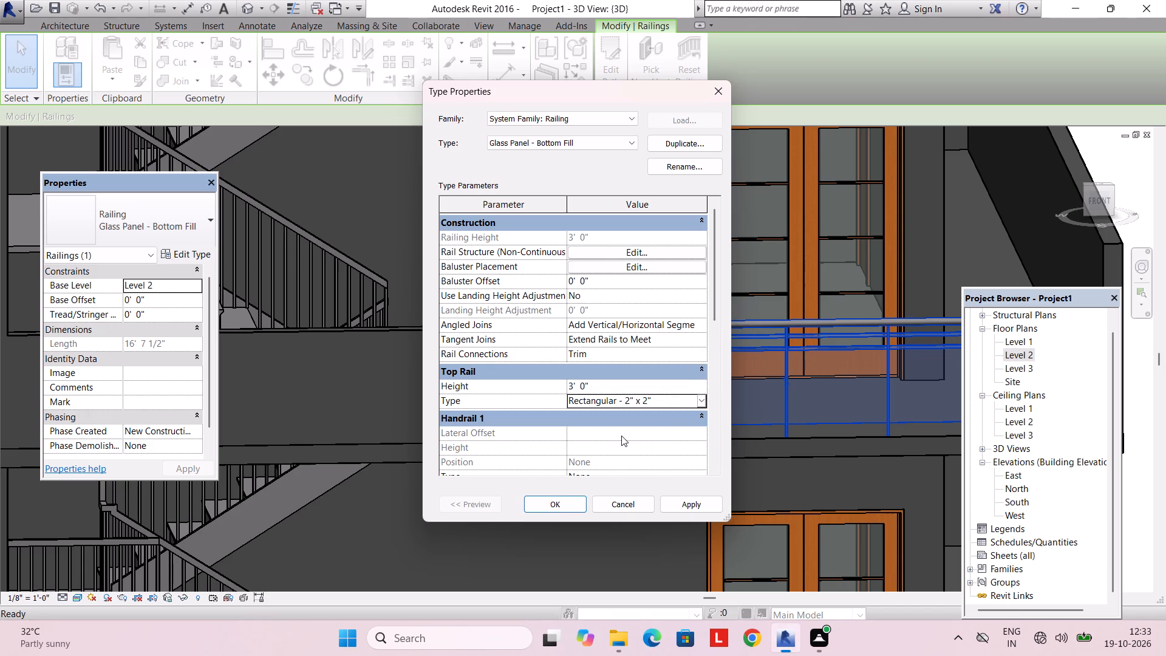
pyautogui.click(548, 508)
pyautogui.press('Escape')
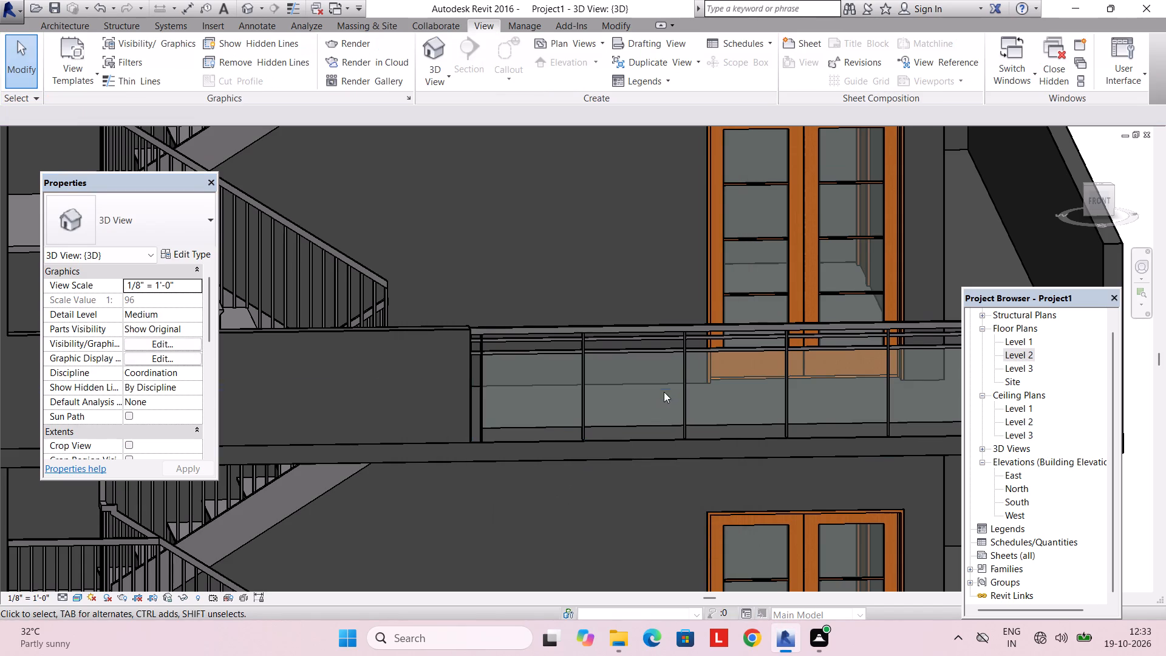
# Create a Glass Panel - Bottom Fill railing about 5' 11" long on Level 2 across the northwest balcony's open west side.
pyautogui.keyDown('shift'); pyautogui.moveTo(667, 387); pyautogui.dragTo(646, 396, button='middle'); pyautogui.keyUp('shift')
pyautogui.scroll(-4, 641, 395)
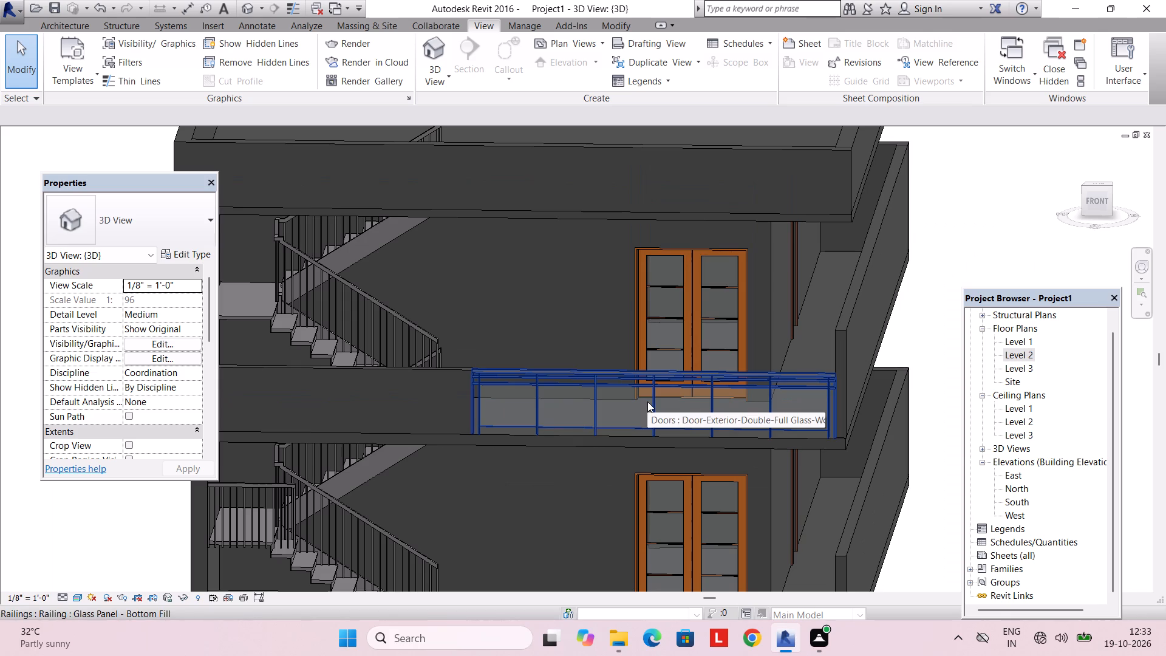
pyautogui.scroll(-5, 641, 384)
pyautogui.keyDown('shift'); pyautogui.moveTo(617, 343); pyautogui.dragTo(813, 354, button='middle'); pyautogui.keyUp('shift')
pyautogui.keyDown('shift'); pyautogui.moveTo(614, 404); pyautogui.dragTo(677, 406, button='middle'); pyautogui.keyUp('shift')
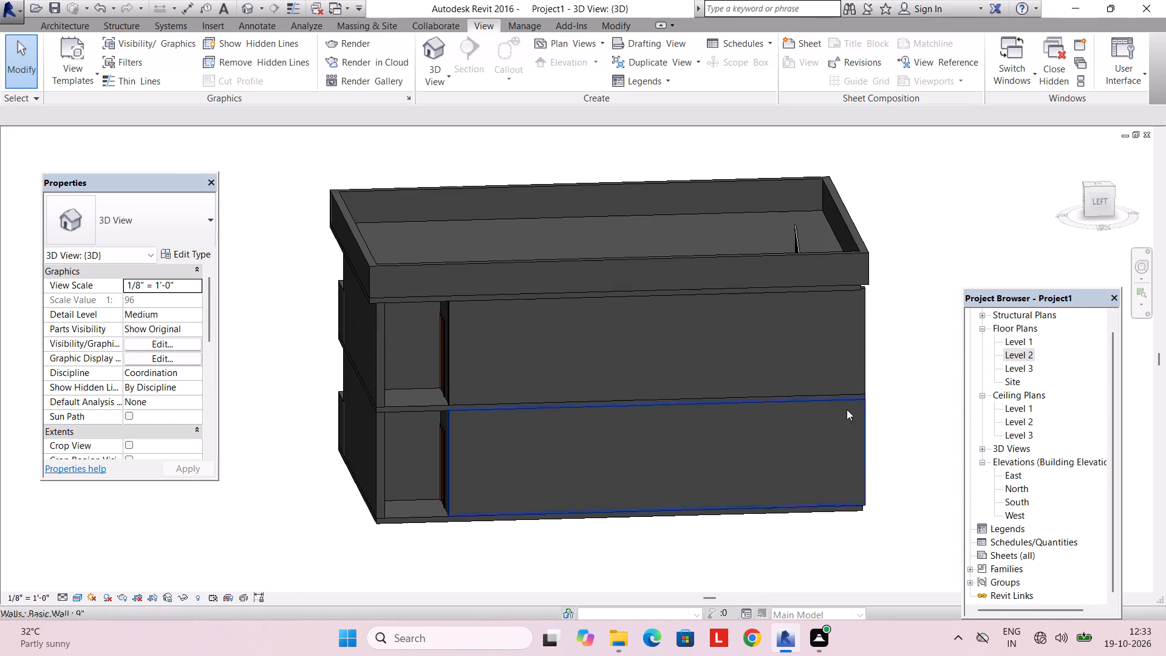
pyautogui.doubleClick(1012, 349)
pyautogui.scroll(-3, 418, 407)
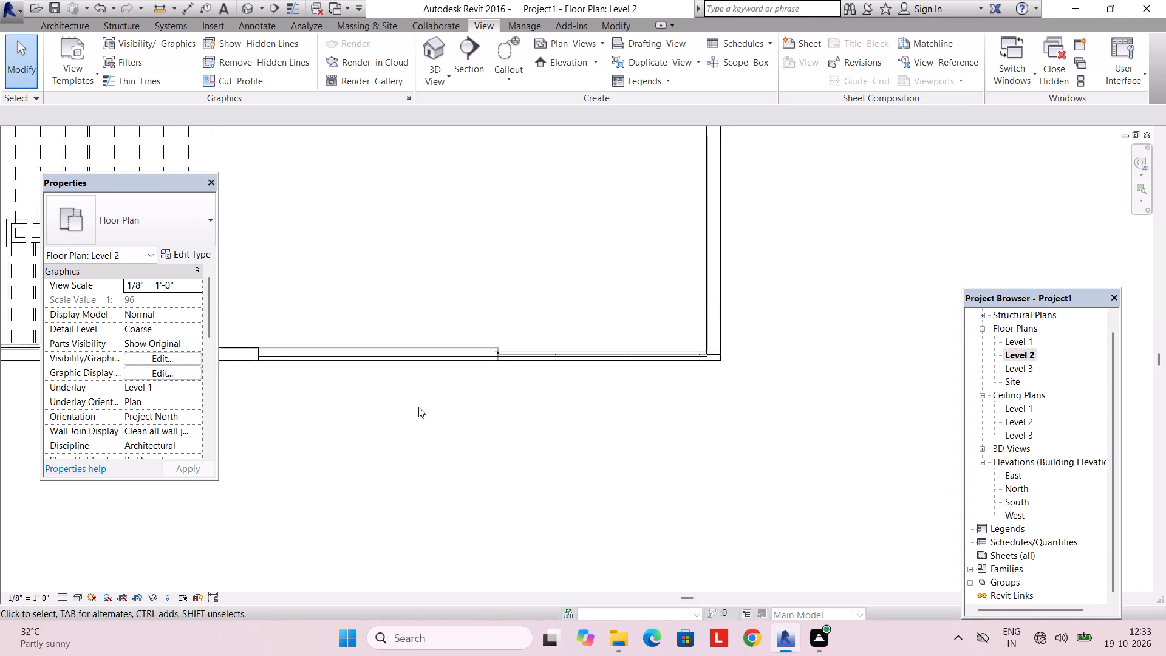
pyautogui.scroll(-1, 418, 407)
pyautogui.moveTo(383, 411); pyautogui.dragTo(905, 412, button='middle')
pyautogui.scroll(-2, 702, 417)
pyautogui.moveTo(663, 408); pyautogui.dragTo(591, 439, button='middle')
pyautogui.scroll(-3, 564, 395)
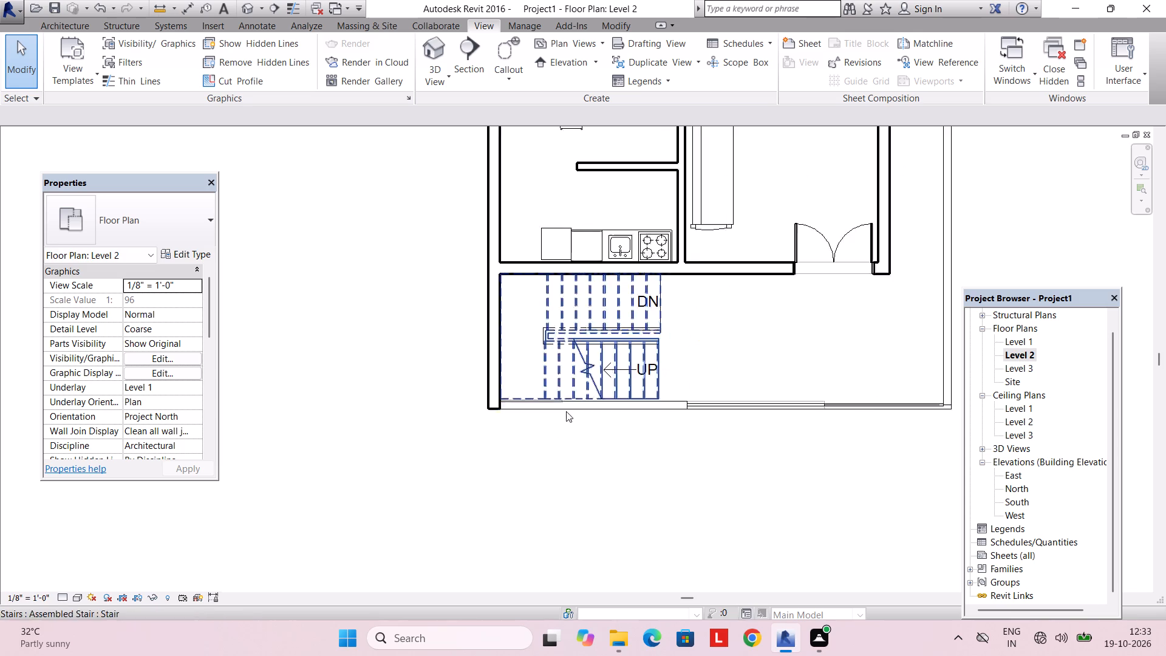
pyautogui.scroll(-1, 566, 411)
pyautogui.moveTo(578, 295); pyautogui.dragTo(575, 570, button='middle')
pyautogui.moveTo(524, 292); pyautogui.dragTo(520, 384, button='middle')
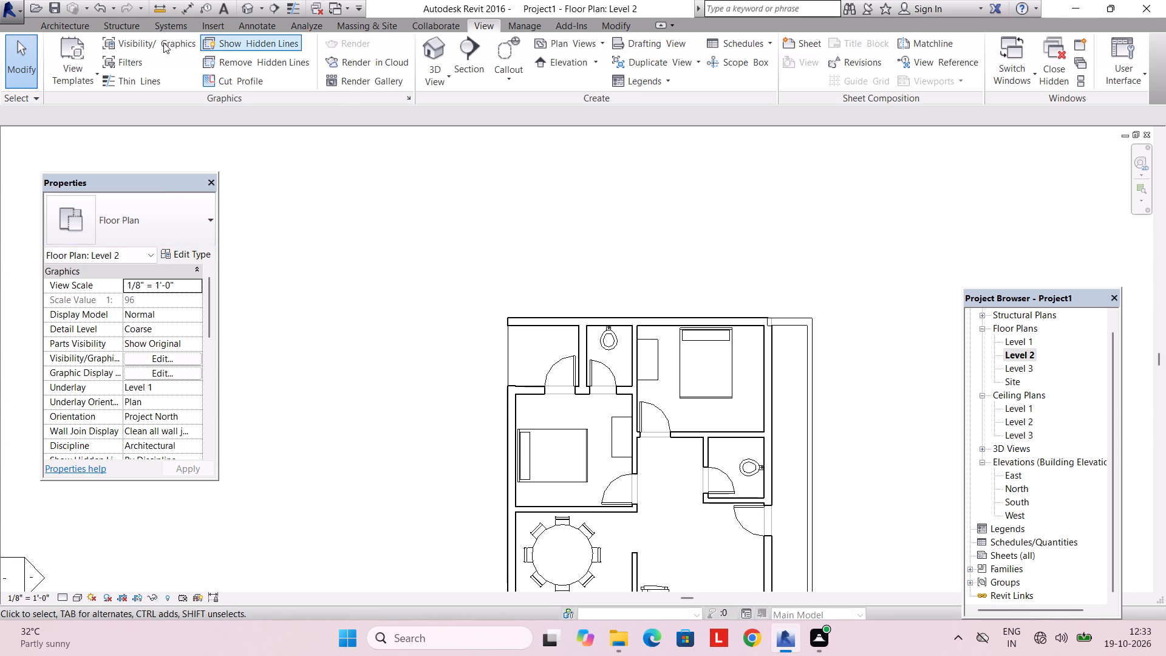
pyautogui.click(91, 30)
pyautogui.click(498, 48)
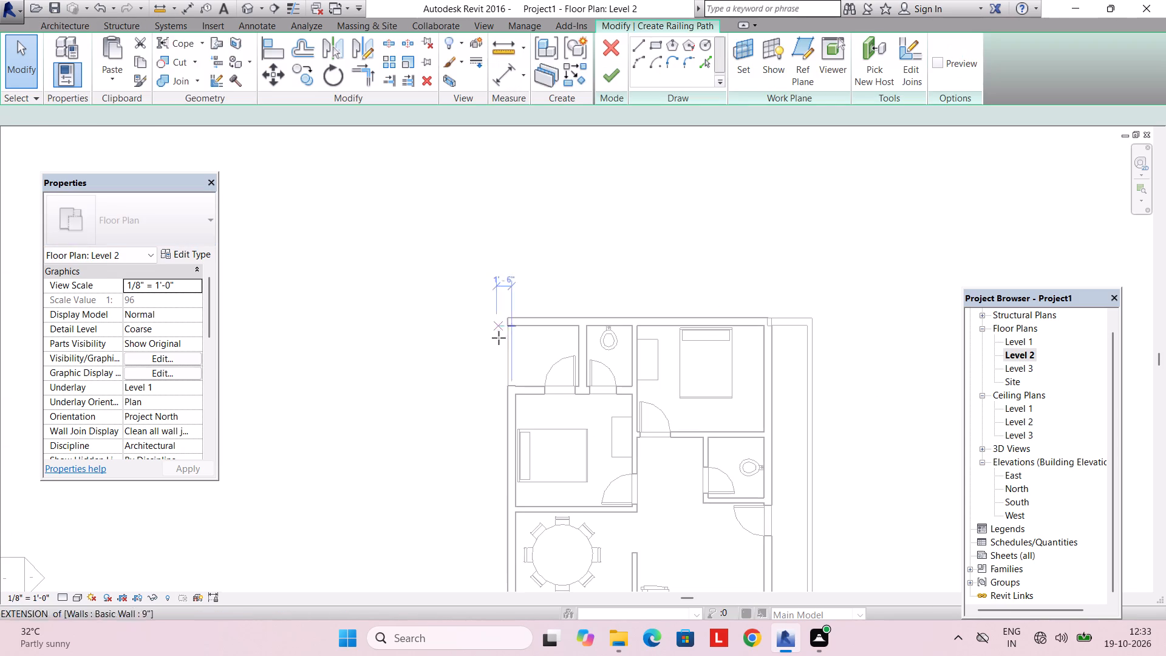
pyautogui.scroll(5, 486, 356)
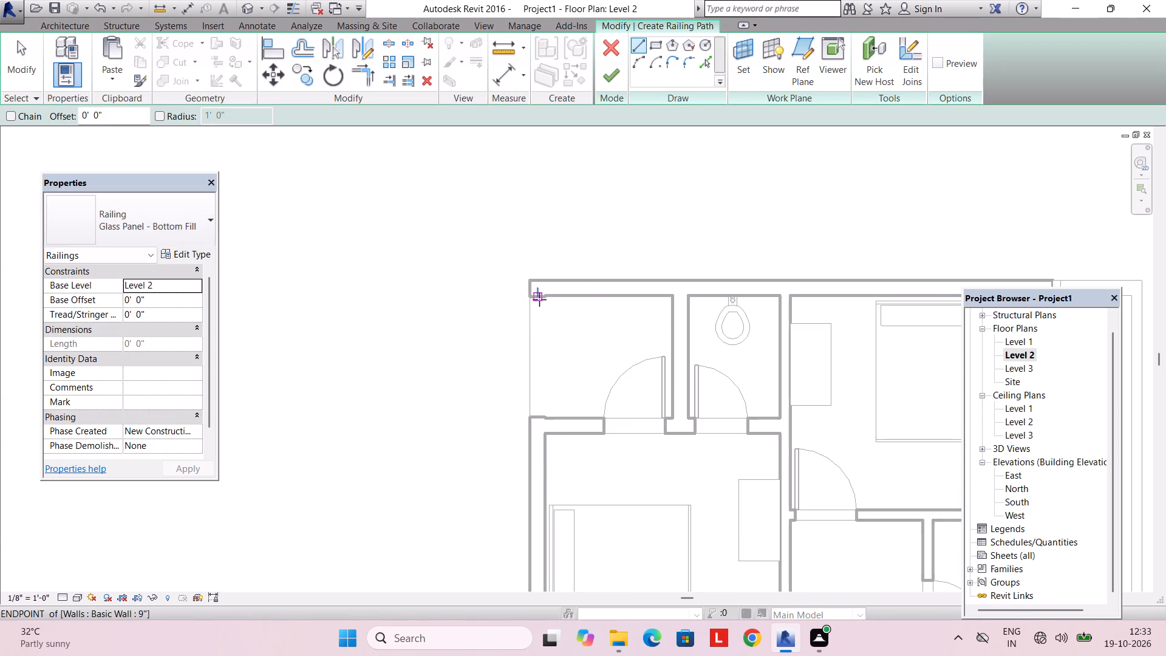
pyautogui.click(539, 299)
pyautogui.click(538, 413)
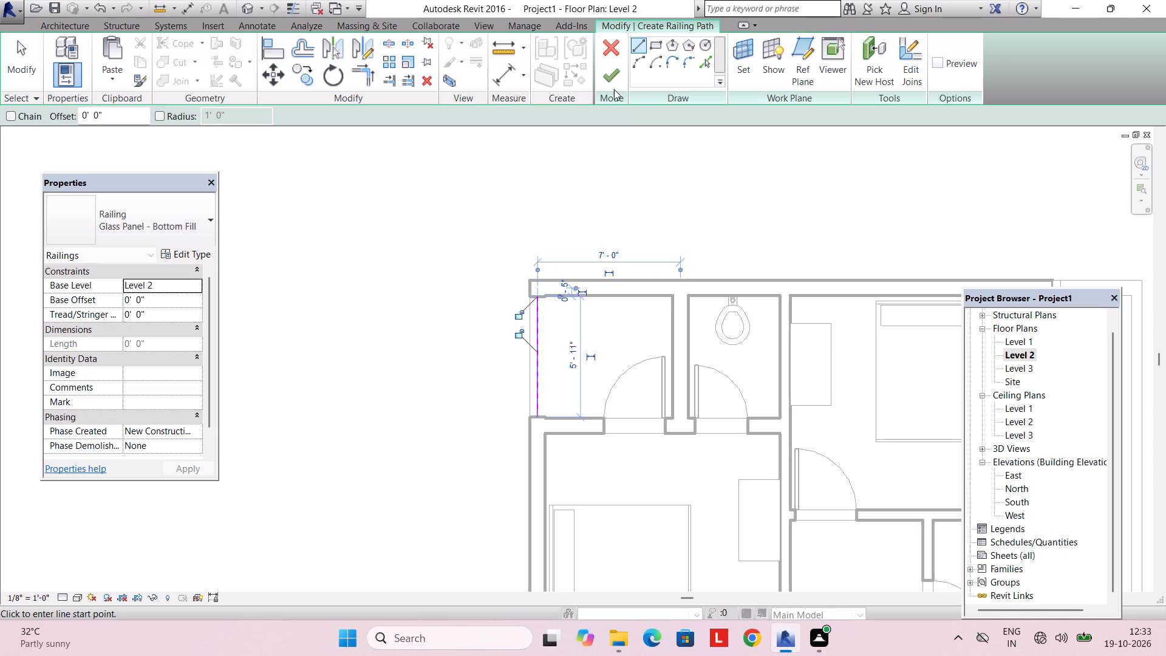
pyautogui.click(607, 80)
pyautogui.press('Escape')
# Create a Handrail - Pipe railing about 5' 11" long on Level 1 across the northwest balcony's open west side.
pyautogui.doubleClick(1026, 338)
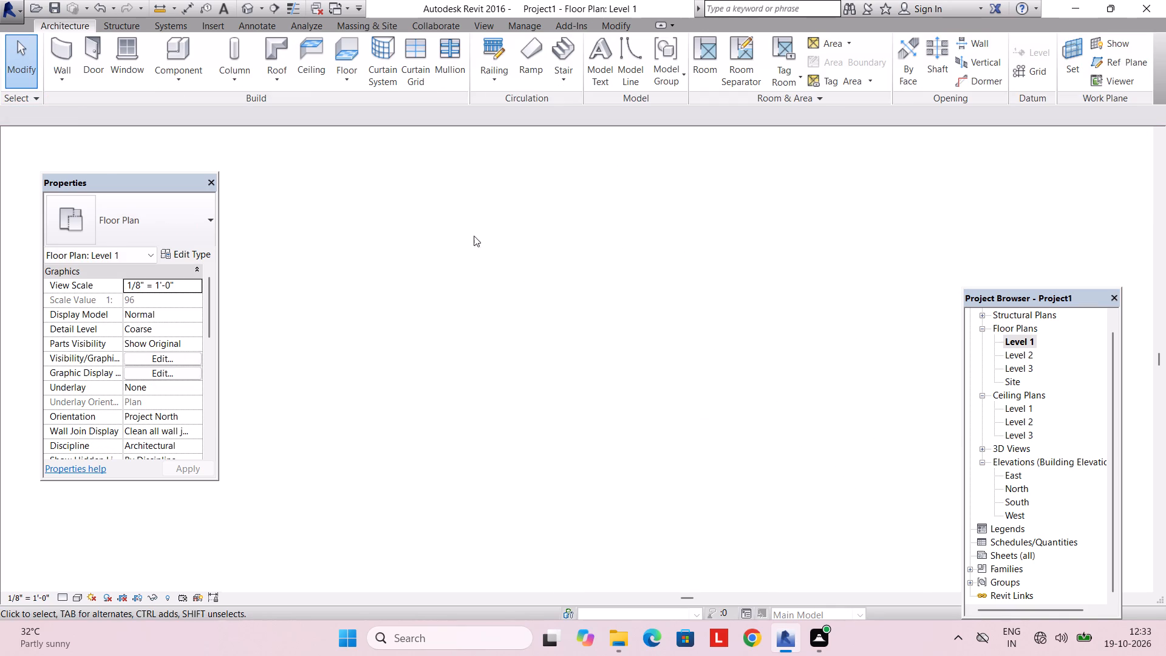
pyautogui.click(495, 60)
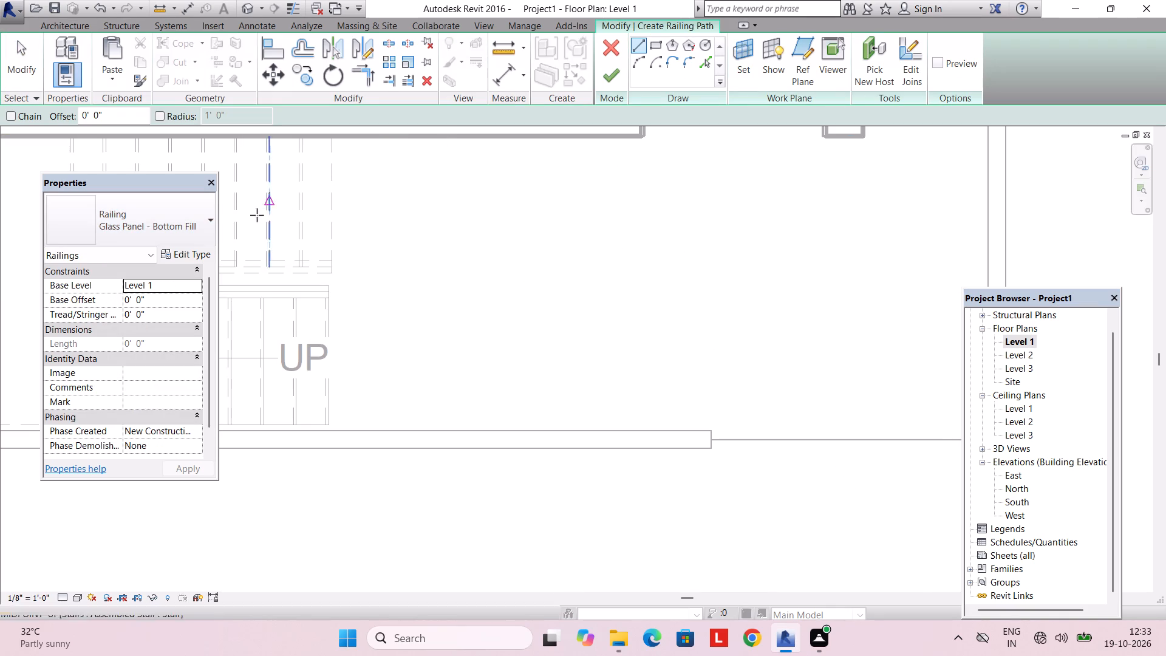
pyautogui.click(194, 222)
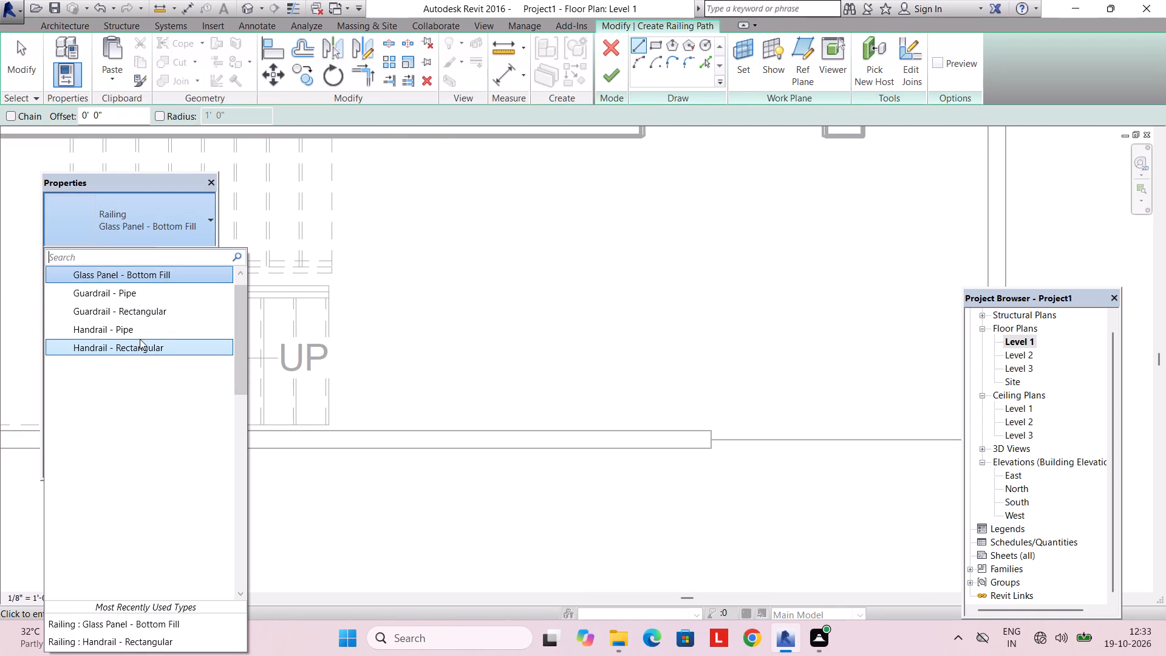
pyautogui.click(143, 337)
pyautogui.moveTo(436, 422); pyautogui.dragTo(936, 416, button='middle')
pyautogui.scroll(-4, 905, 401)
pyautogui.moveTo(813, 288); pyautogui.dragTo(789, 346, button='middle')
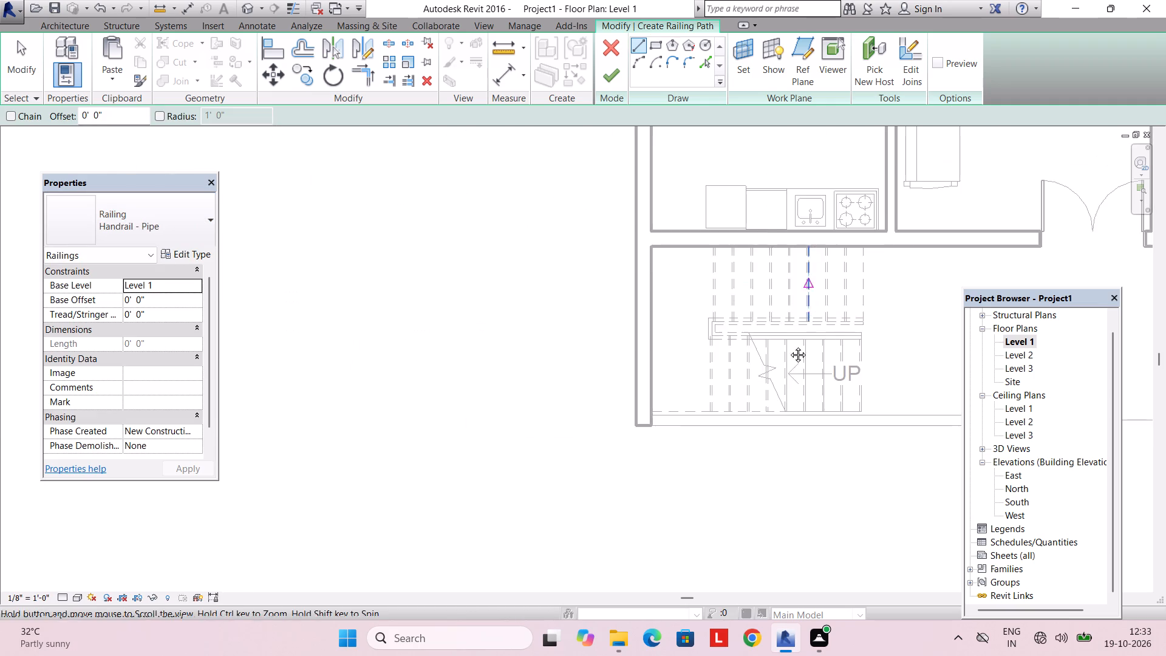
pyautogui.moveTo(789, 346); pyautogui.dragTo(731, 595, button='middle')
pyautogui.scroll(-1, 731, 595)
pyautogui.moveTo(642, 278); pyautogui.dragTo(617, 578, button='middle')
pyautogui.moveTo(557, 268); pyautogui.dragTo(554, 386, button='middle')
pyautogui.scroll(3, 540, 244)
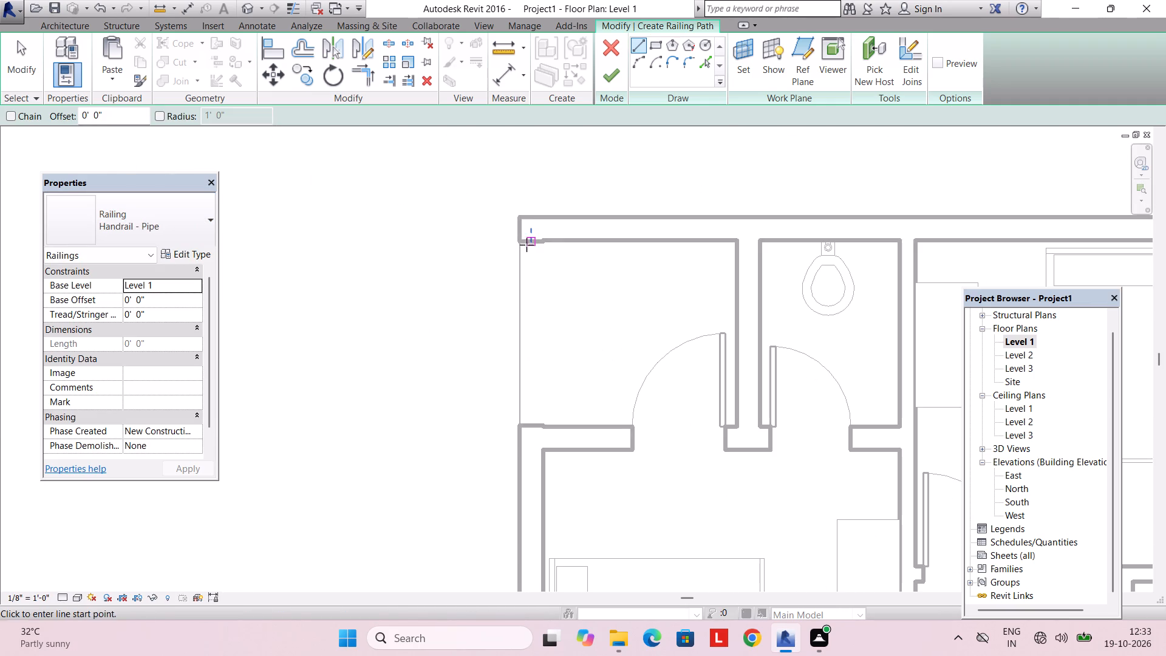
pyautogui.click(527, 241)
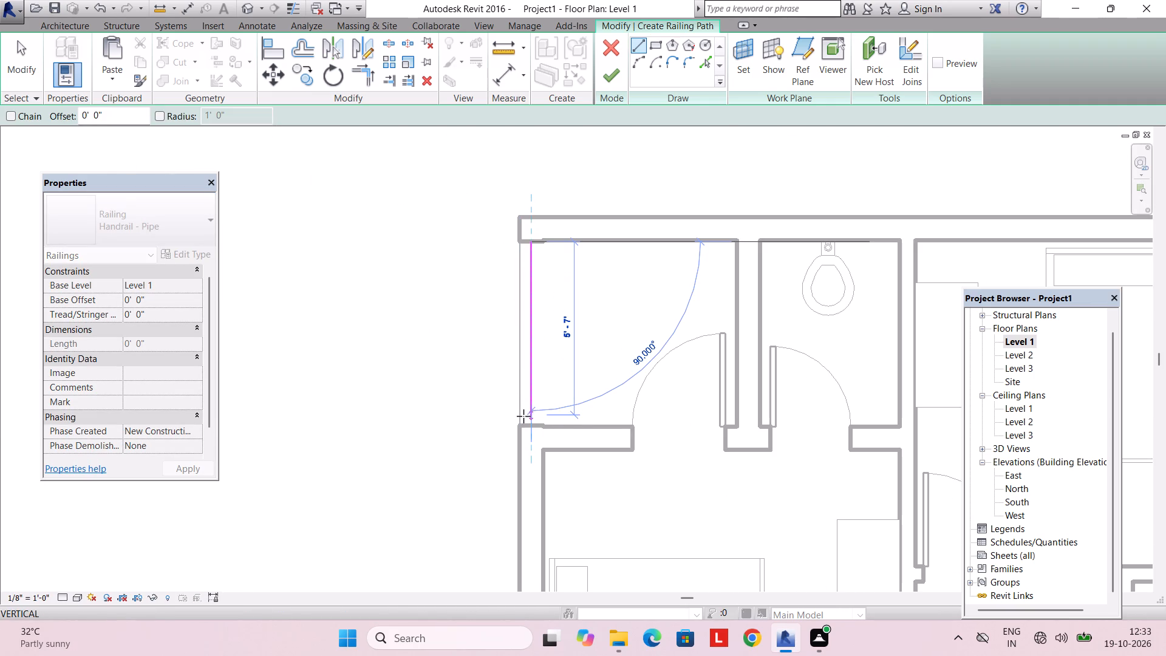
pyautogui.click(526, 422)
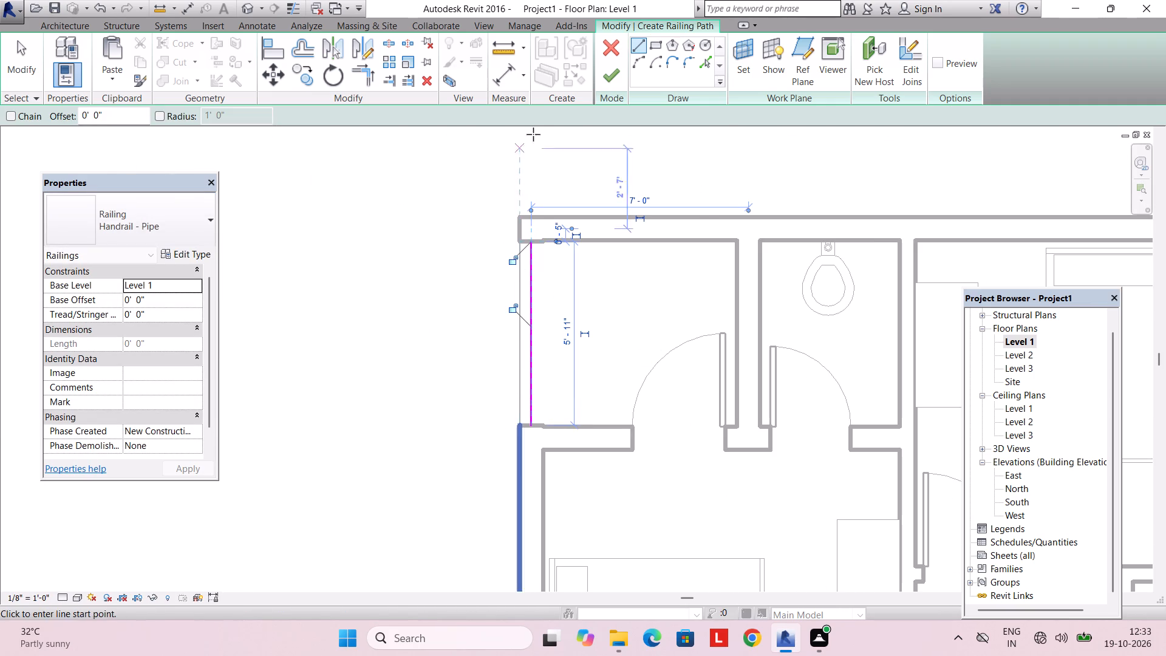
pyautogui.press('Escape')
pyautogui.click(610, 72)
pyautogui.press('Escape')
# Open the 3D view and examine the new pipe railing and the balcony edges on both floors from the west, south and east.
pyautogui.click(488, 24)
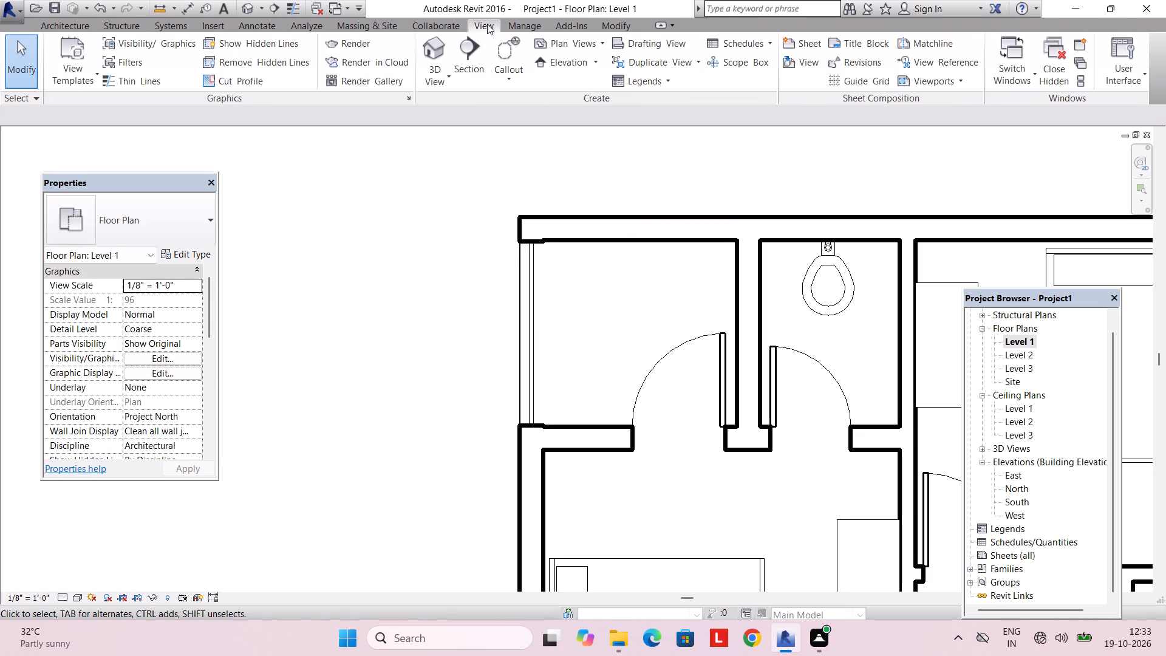
pyautogui.click(442, 43)
pyautogui.keyDown('shift'); pyautogui.moveTo(599, 340); pyautogui.dragTo(522, 302, button='middle'); pyautogui.keyUp('shift')
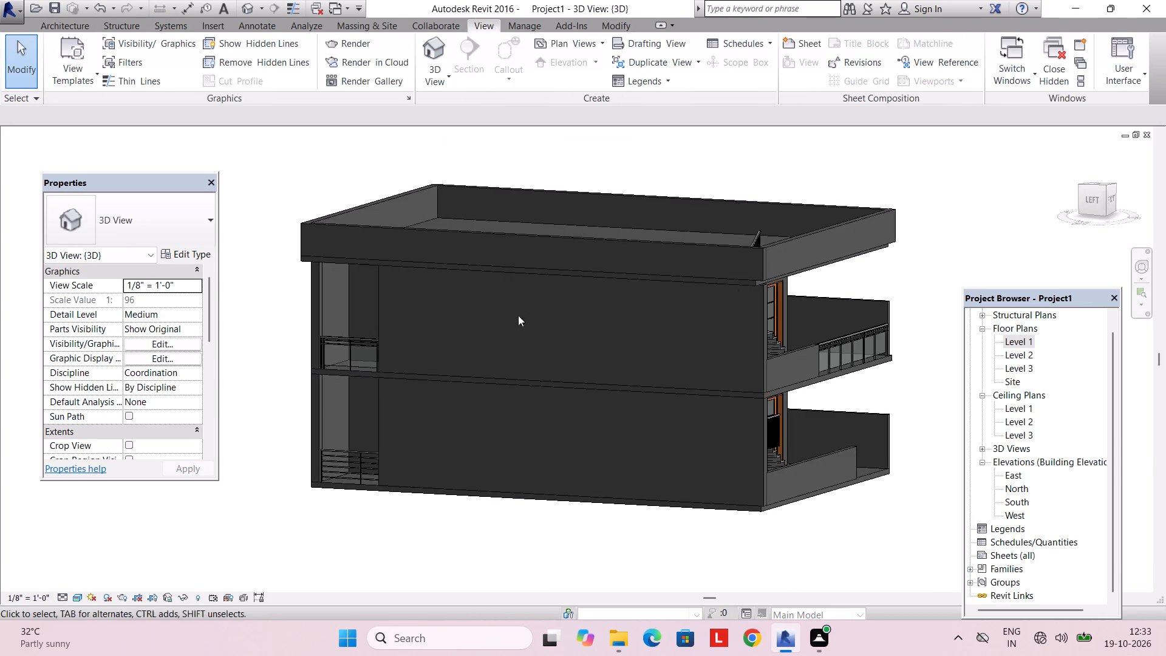
pyautogui.moveTo(512, 372); pyautogui.dragTo(641, 398, button='middle')
pyautogui.scroll(1, 555, 473)
pyautogui.keyDown('shift'); pyautogui.moveTo(554, 468); pyautogui.dragTo(512, 504, button='middle'); pyautogui.keyUp('shift')
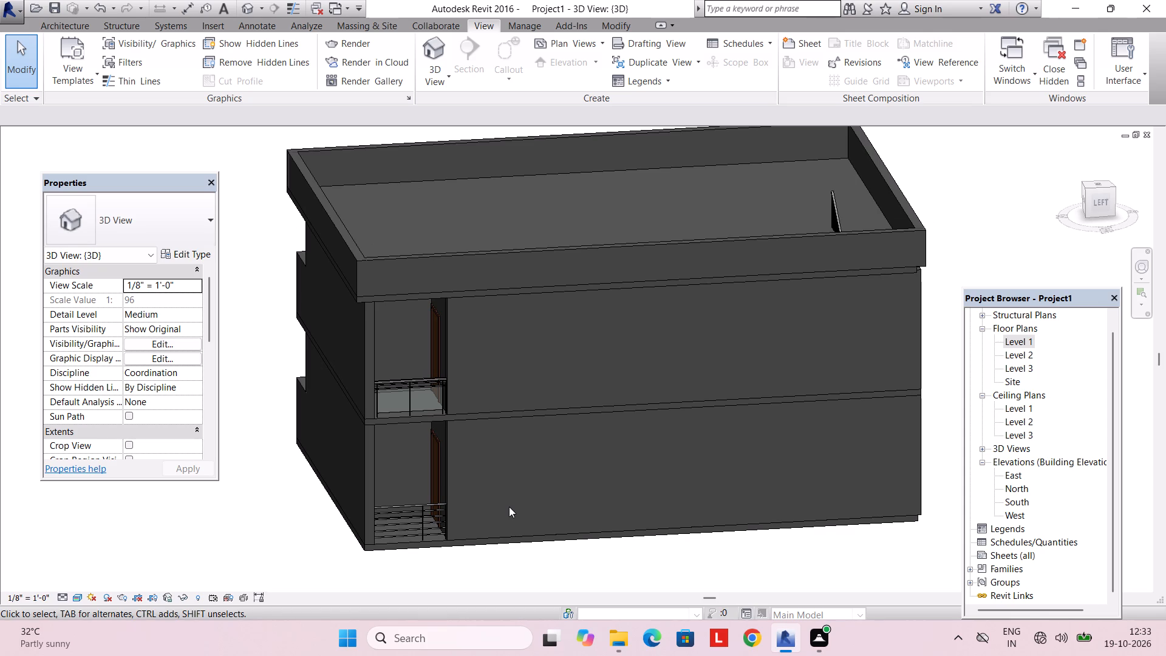
pyautogui.keyDown('shift'); pyautogui.moveTo(551, 559); pyautogui.dragTo(400, 562, button='middle'); pyautogui.keyUp('shift')
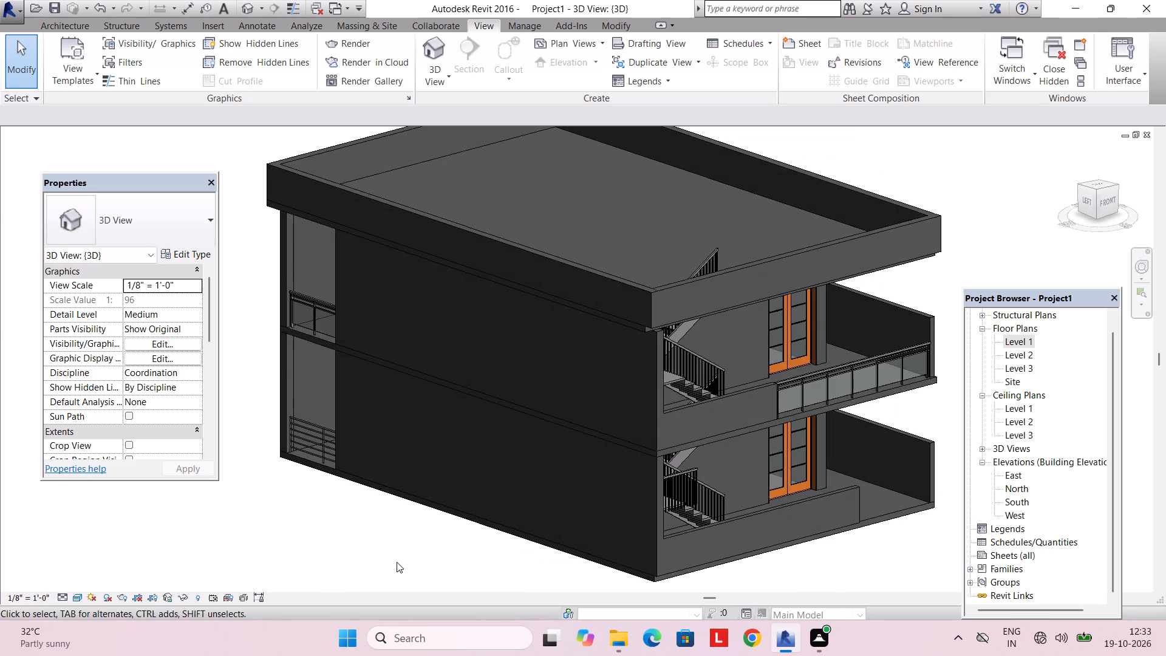
pyautogui.keyDown('shift'); pyautogui.scroll(1, 431, 553); pyautogui.keyUp('shift')
pyautogui.keyDown('shift'); pyautogui.moveTo(431, 553); pyautogui.dragTo(585, 553, button='middle'); pyautogui.keyUp('shift')
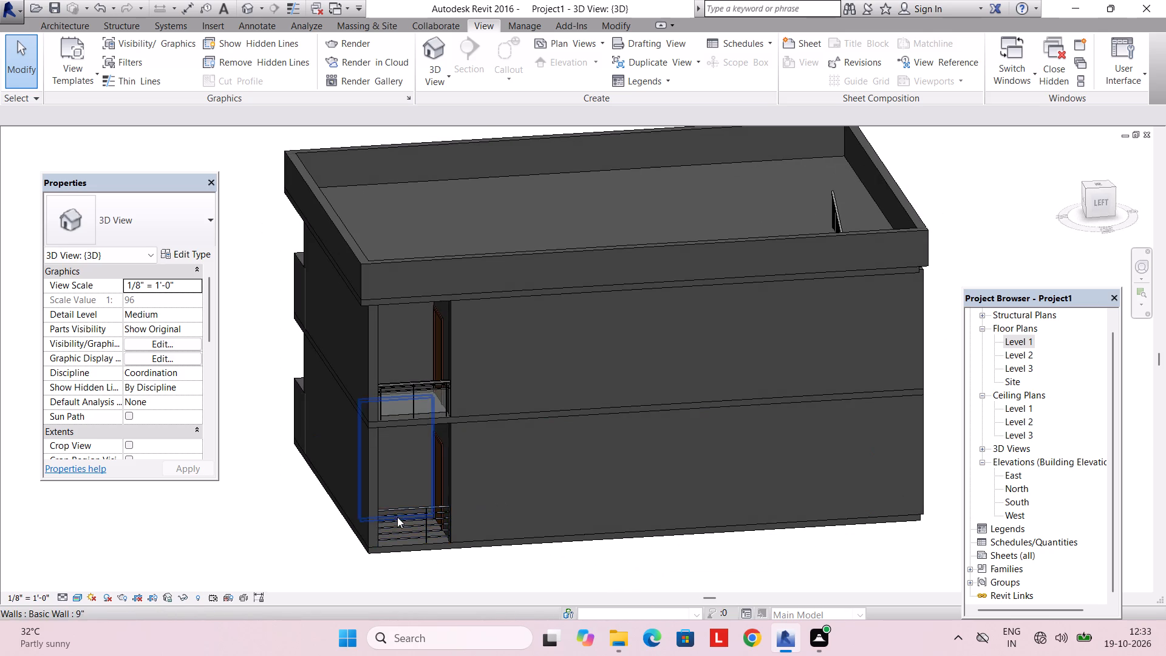
pyautogui.keyDown('shift'); pyautogui.moveTo(885, 477); pyautogui.dragTo(598, 490, button='middle'); pyautogui.keyUp('shift')
pyautogui.keyDown('shift'); pyautogui.moveTo(660, 467); pyautogui.dragTo(660, 386, button='middle'); pyautogui.keyUp('shift')
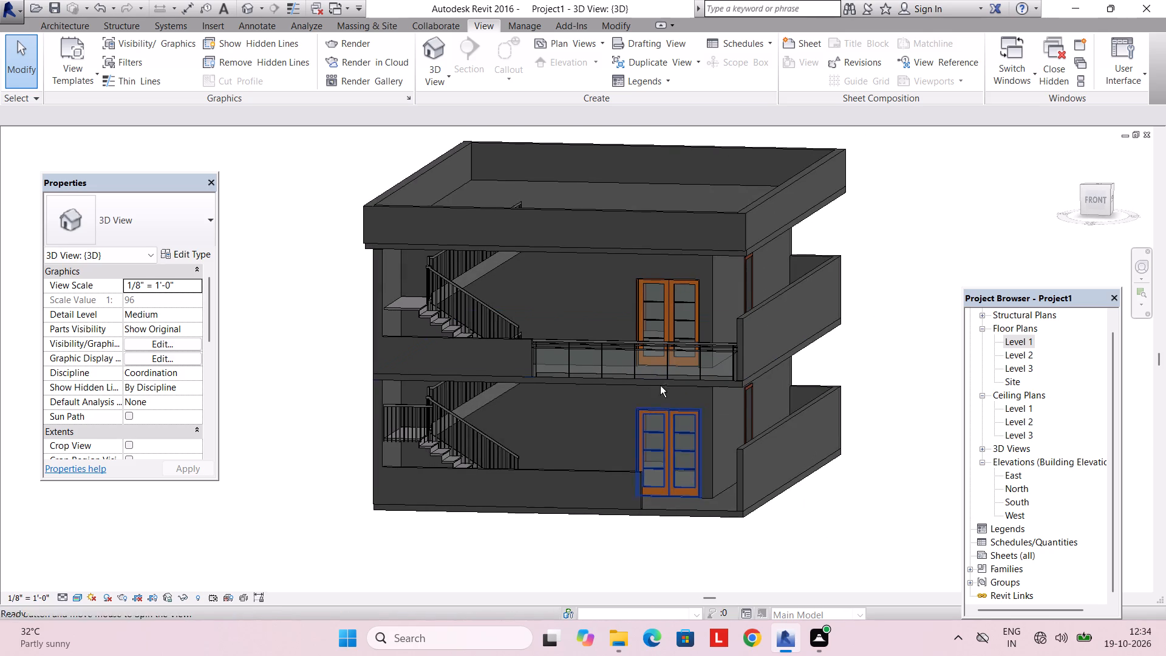
pyautogui.keyDown('shift'); pyautogui.moveTo(654, 398); pyautogui.dragTo(564, 495, button='middle'); pyautogui.keyUp('shift')
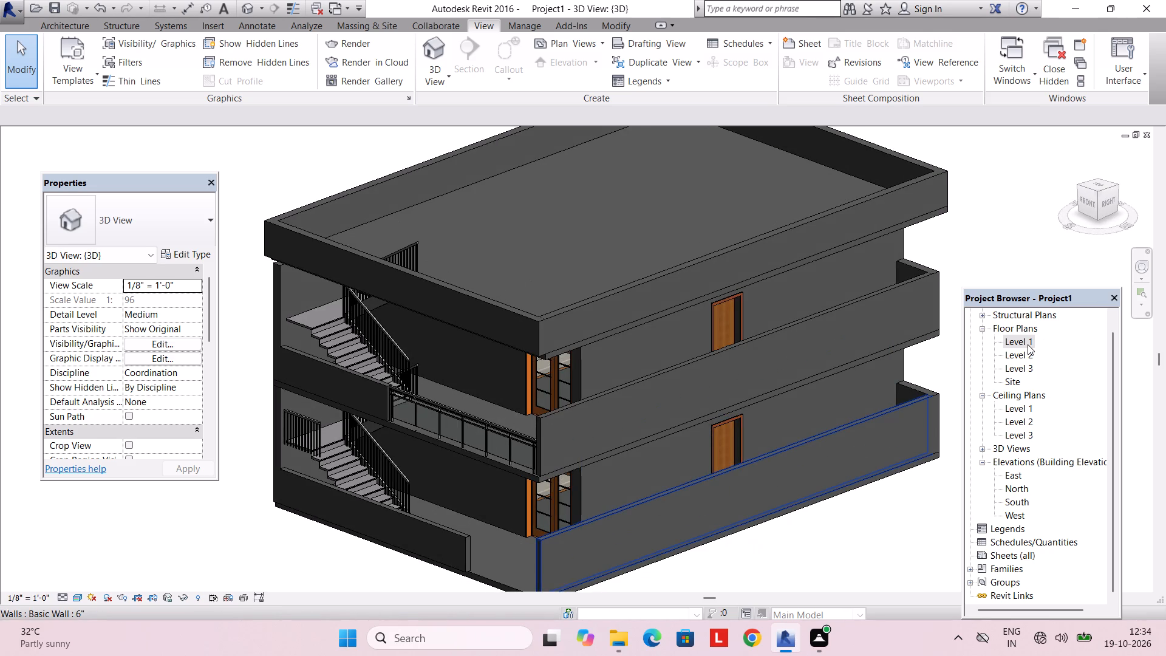
# Create a rectangular shaft opening about 8' 3" deep around the staircase on Level 2, with base offset -1' 0" and unconnected height 20' 0".
pyautogui.doubleClick(1026, 354)
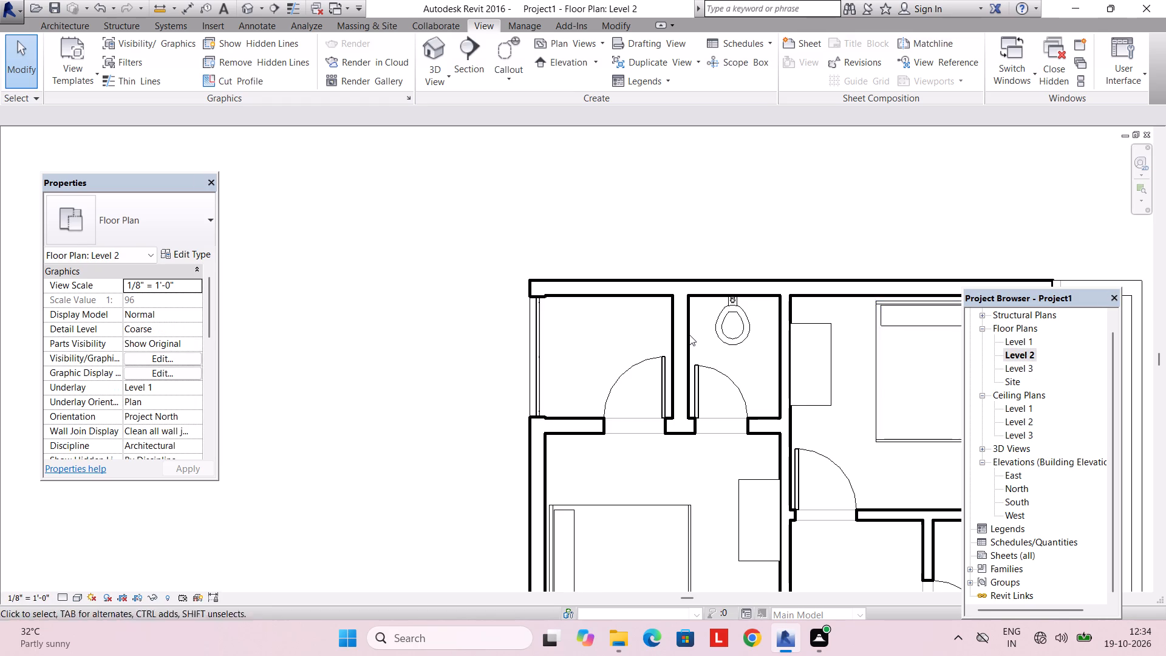
pyautogui.scroll(-6, 689, 335)
pyautogui.moveTo(681, 405); pyautogui.dragTo(601, 283, button='middle')
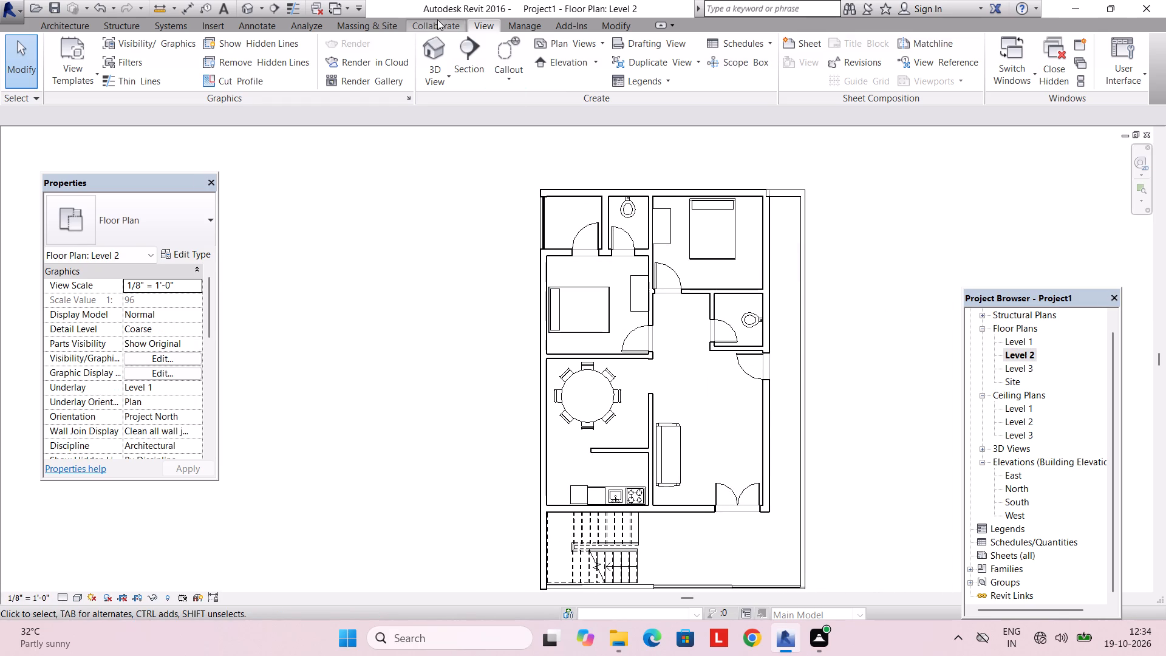
pyautogui.click(49, 21)
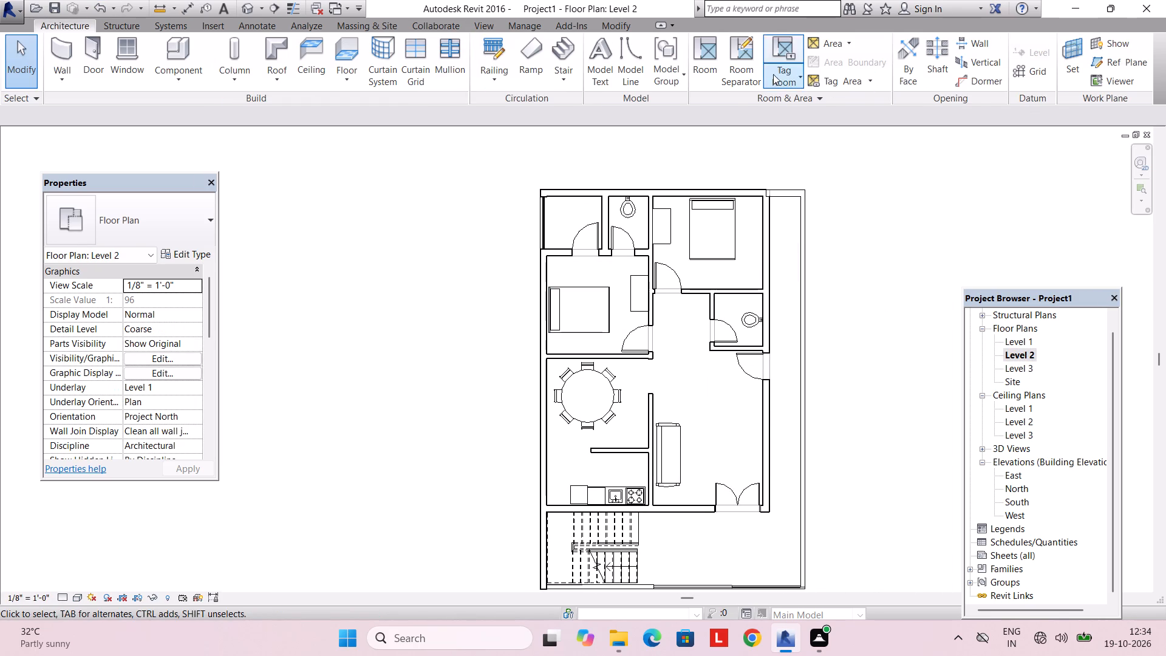
pyautogui.click(939, 60)
pyautogui.moveTo(857, 364); pyautogui.dragTo(869, 290, button='middle')
pyautogui.click(738, 41)
pyautogui.scroll(5, 613, 511)
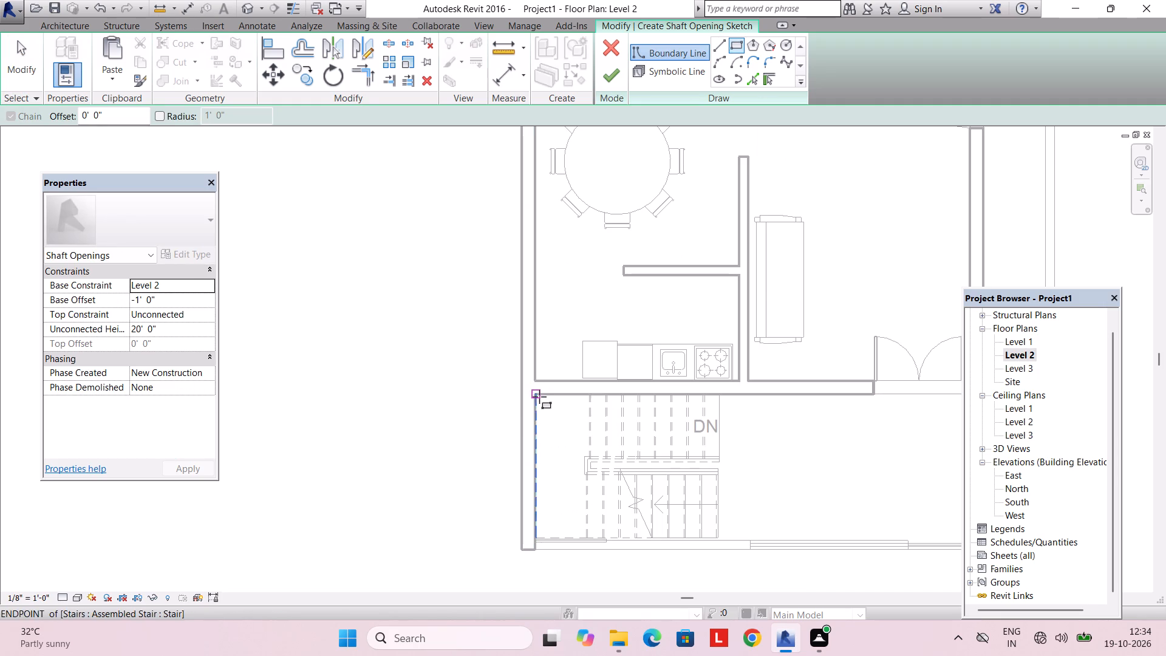
pyautogui.click(539, 396)
pyautogui.scroll(8, 745, 538)
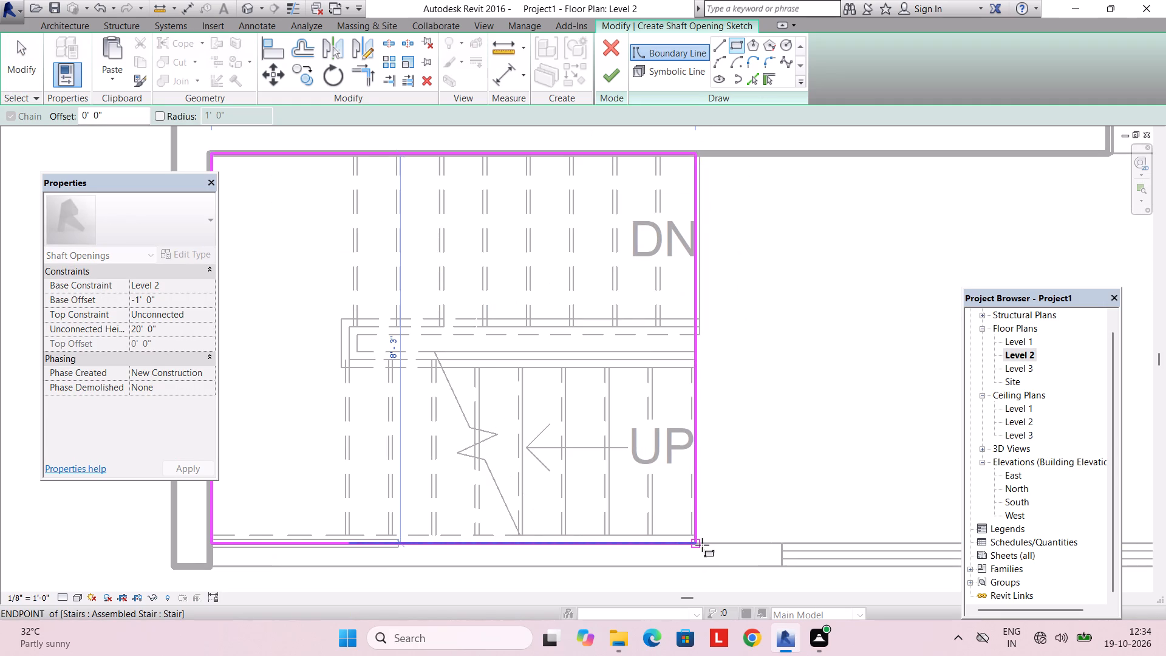
pyautogui.click(706, 545)
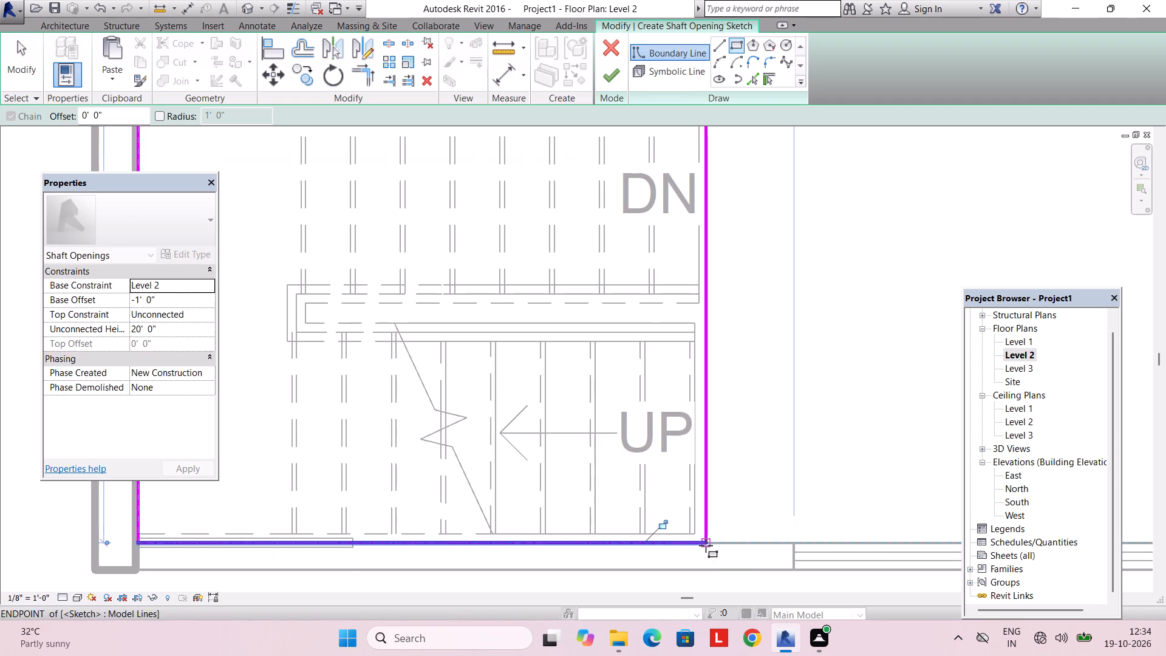
pyautogui.click(596, 80)
pyautogui.click(624, 80)
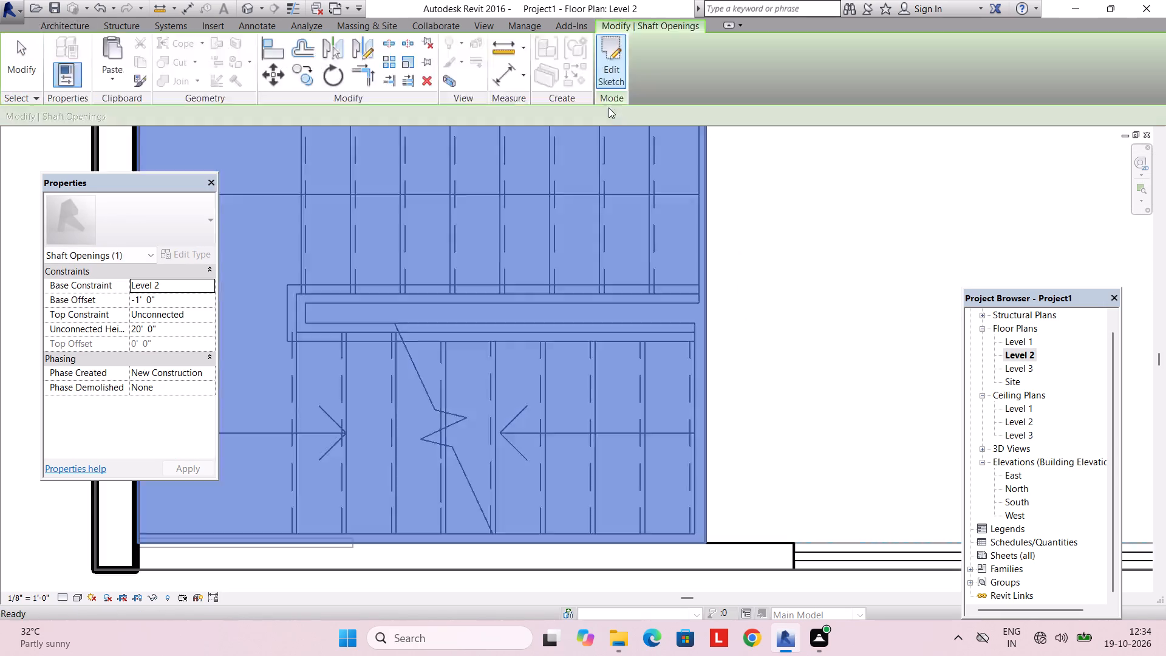
pyautogui.press('Escape')
# Open the 3D view and examine the stair shaft opening through the slabs from above and from the front.
pyautogui.click(492, 26)
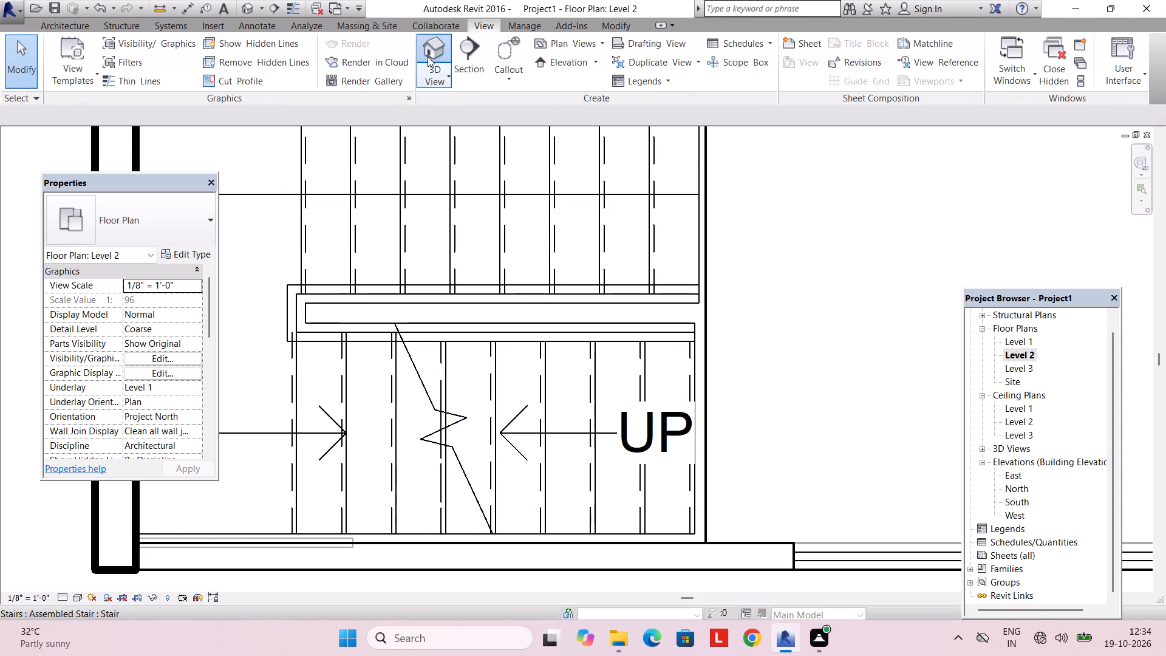
pyautogui.click(428, 56)
pyautogui.moveTo(530, 277); pyautogui.dragTo(455, 459, button='middle')
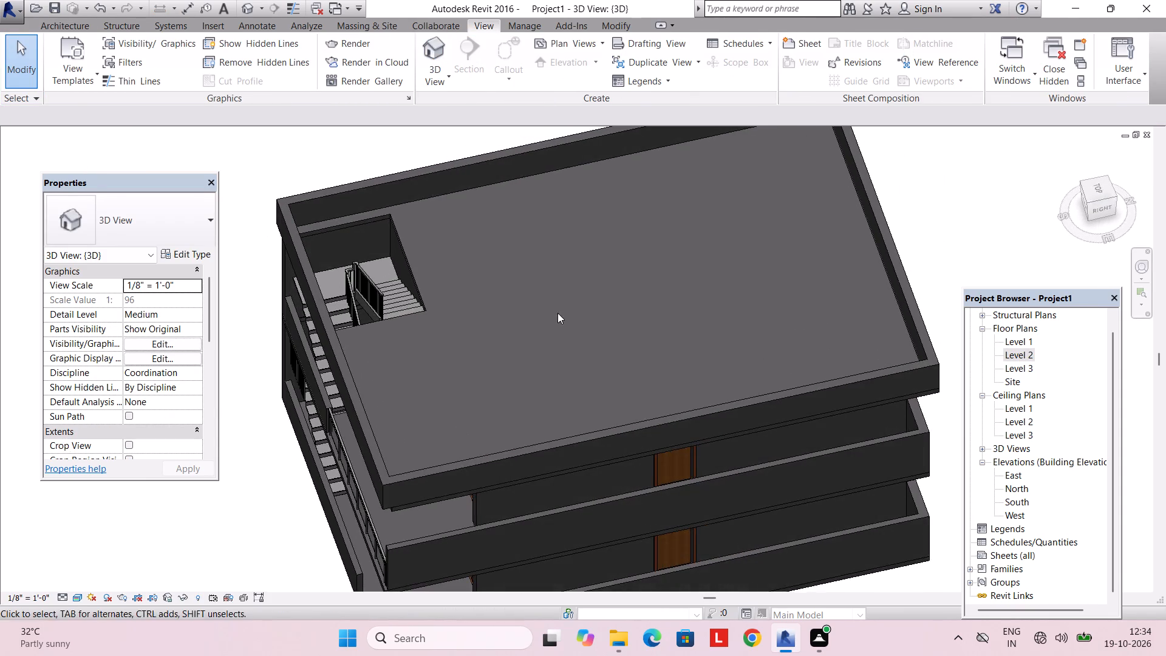
pyautogui.moveTo(556, 315); pyautogui.dragTo(486, 371, button='middle')
pyautogui.moveTo(535, 245); pyautogui.dragTo(525, 376, button='middle')
pyautogui.keyDown('shift'); pyautogui.moveTo(520, 374); pyautogui.dragTo(661, 248, button='middle'); pyautogui.keyUp('shift')
pyautogui.moveTo(593, 365); pyautogui.dragTo(640, 256, button='middle')
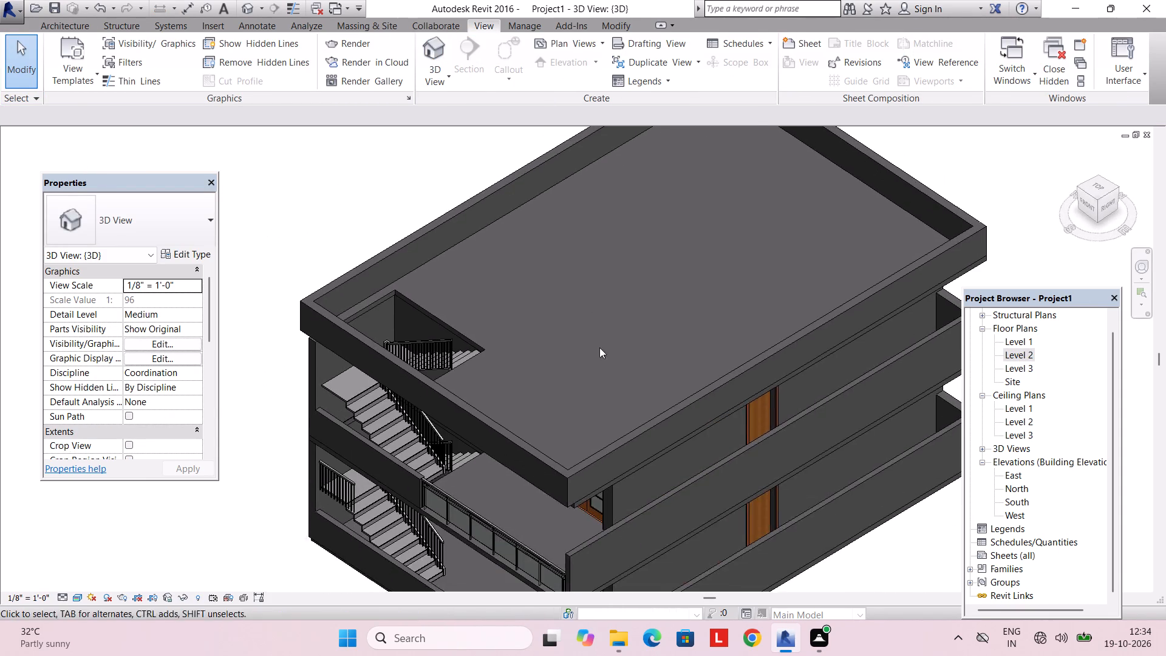
pyautogui.keyDown('shift'); pyautogui.moveTo(592, 363); pyautogui.dragTo(687, 165, button='middle'); pyautogui.keyUp('shift')
pyautogui.moveTo(639, 363); pyautogui.dragTo(637, 347, button='middle')
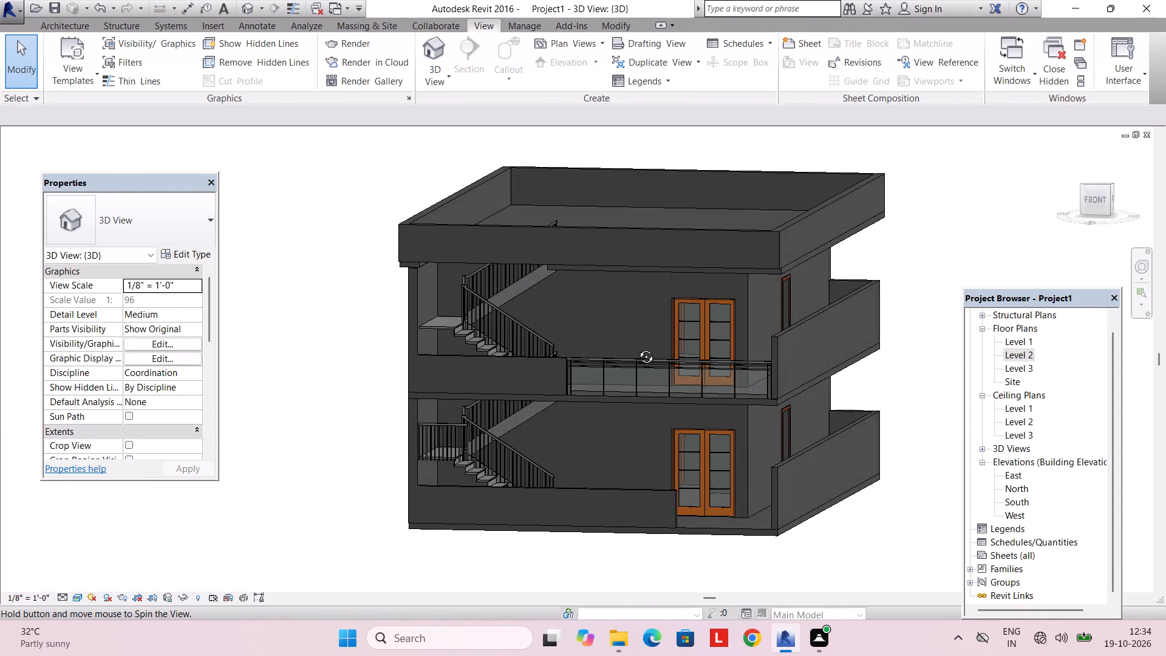
pyautogui.moveTo(637, 347); pyautogui.dragTo(650, 387, button='middle')
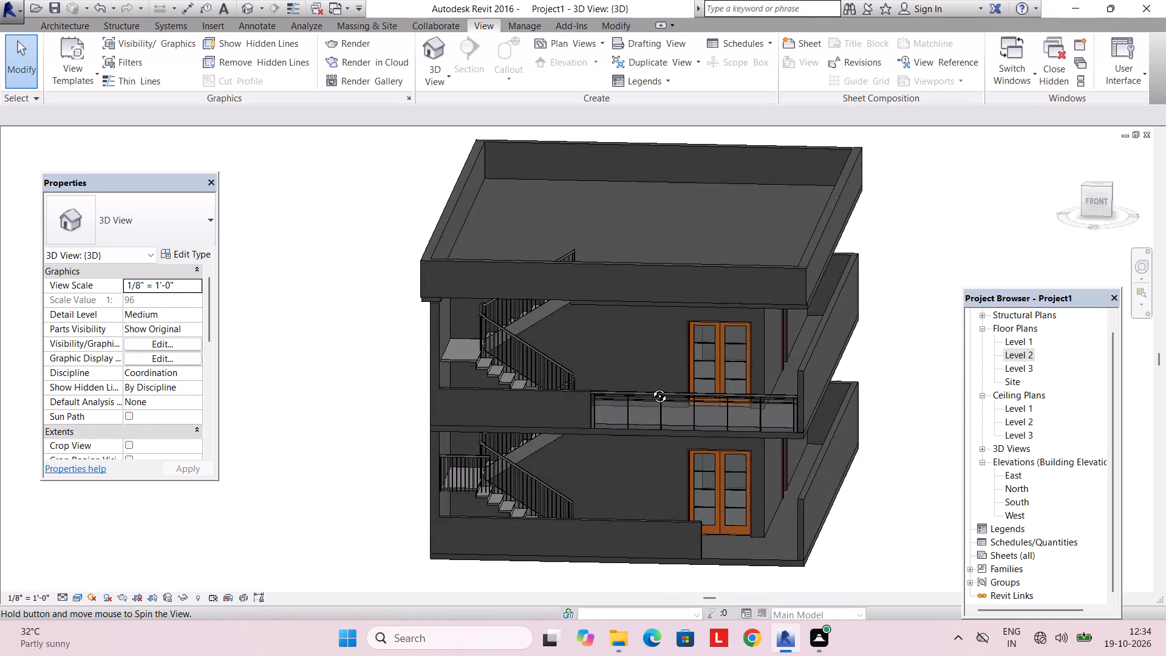
pyautogui.moveTo(650, 387); pyautogui.dragTo(598, 493, button='middle')
pyautogui.keyDown('shift'); pyautogui.moveTo(428, 453); pyautogui.dragTo(537, 401, button='middle'); pyautogui.keyUp('shift')
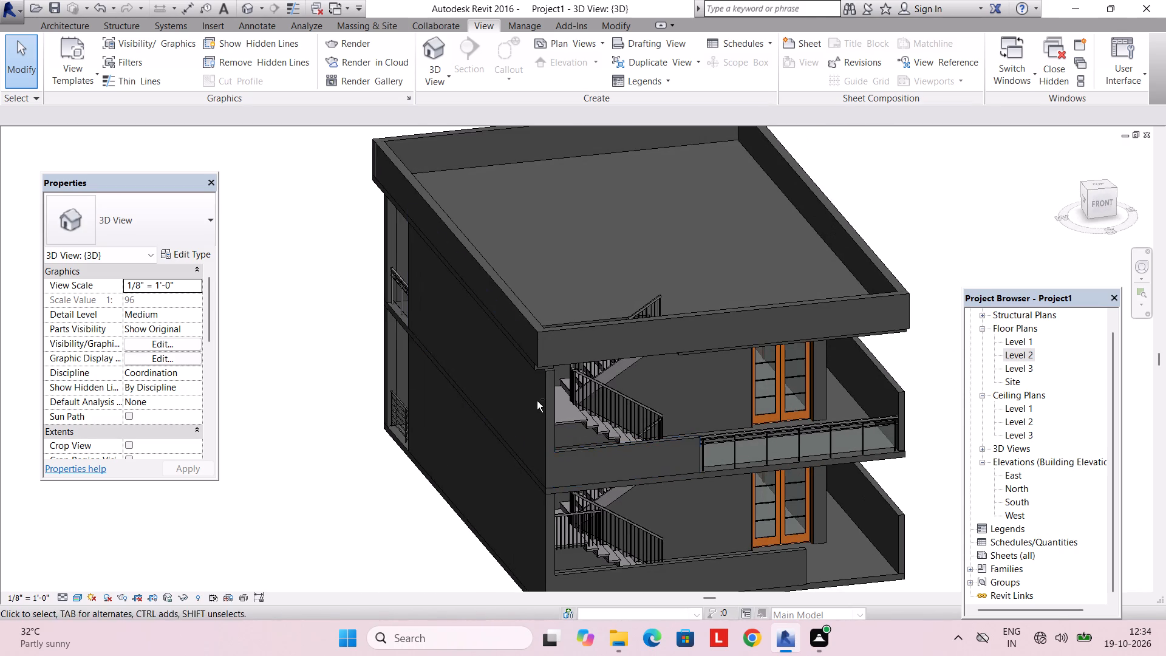
# Examine the Level 1 staircase up close and inspect the properties of the railing at its landing.
pyautogui.keyDown('shift'); pyautogui.moveTo(571, 437); pyautogui.dragTo(547, 397, button='middle'); pyautogui.keyUp('shift')
pyautogui.scroll(7, 548, 527)
pyautogui.keyDown('shift'); pyautogui.moveTo(658, 491); pyautogui.dragTo(658, 491, button='middle'); pyautogui.keyUp('shift')
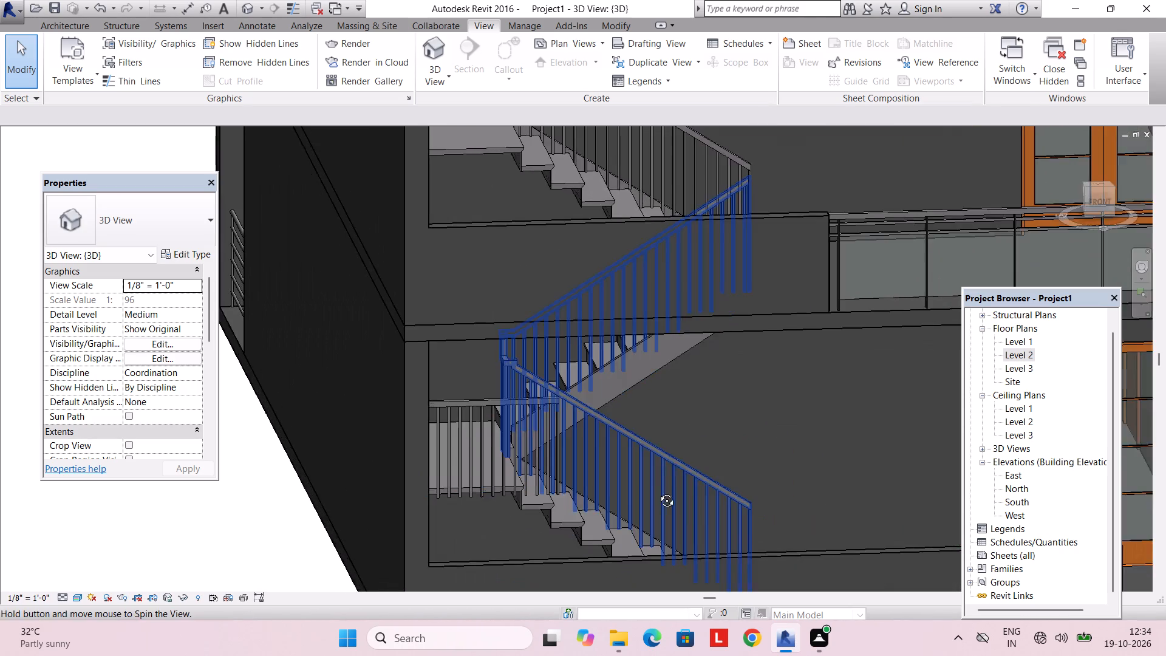
pyautogui.keyDown('shift'); pyautogui.moveTo(658, 491); pyautogui.dragTo(635, 507, button='middle'); pyautogui.keyUp('shift')
pyautogui.moveTo(474, 533); pyautogui.dragTo(533, 470, button='middle')
pyautogui.moveTo(653, 434); pyautogui.dragTo(622, 429, button='middle')
pyautogui.scroll(3, 585, 400)
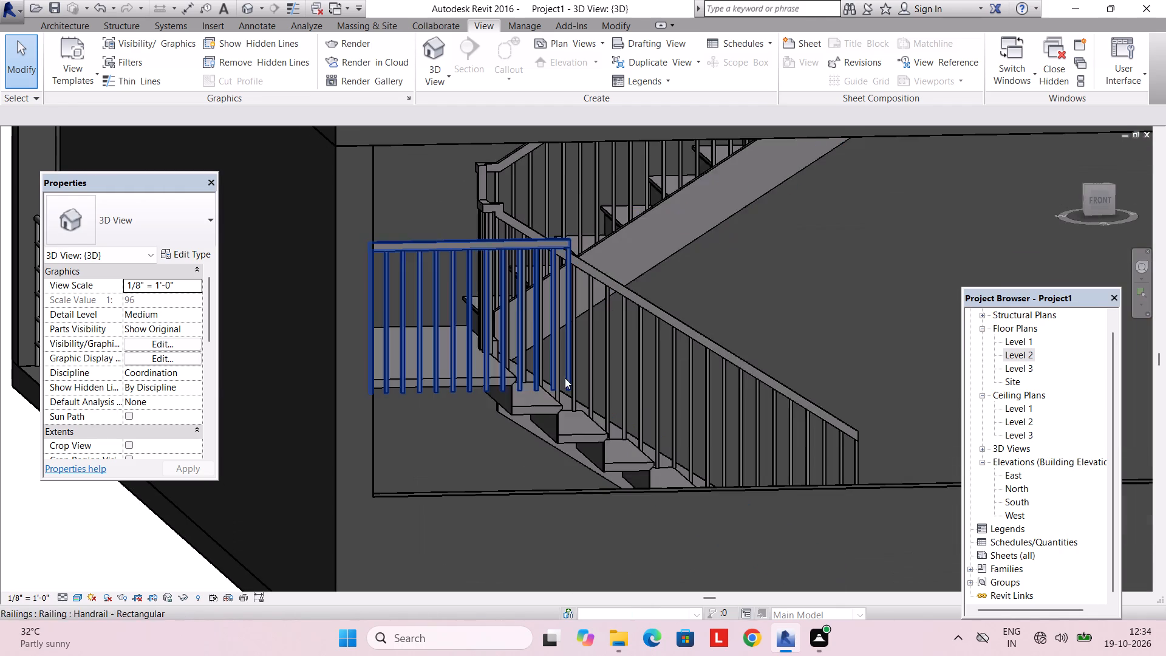
pyautogui.keyDown('shift'); pyautogui.moveTo(728, 433); pyautogui.dragTo(714, 465, button='middle'); pyautogui.keyUp('shift')
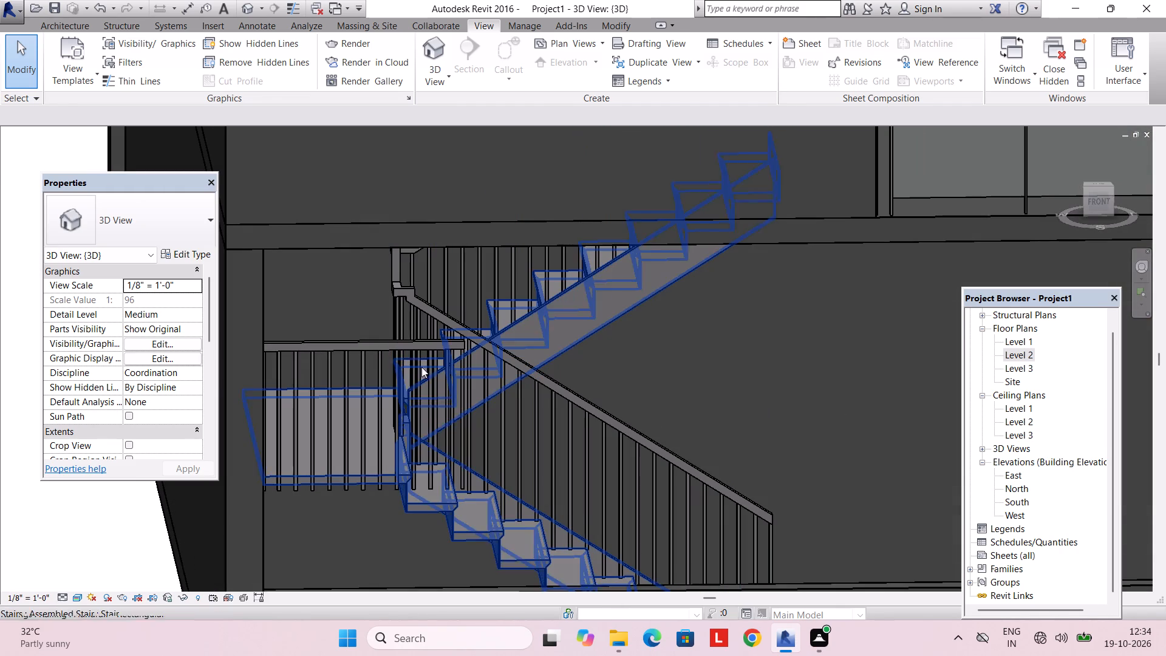
pyautogui.click(393, 349)
pyautogui.scroll(-4, 463, 401)
pyautogui.keyDown('shift'); pyautogui.moveTo(500, 409); pyautogui.dragTo(497, 449, button='middle'); pyautogui.keyUp('shift')
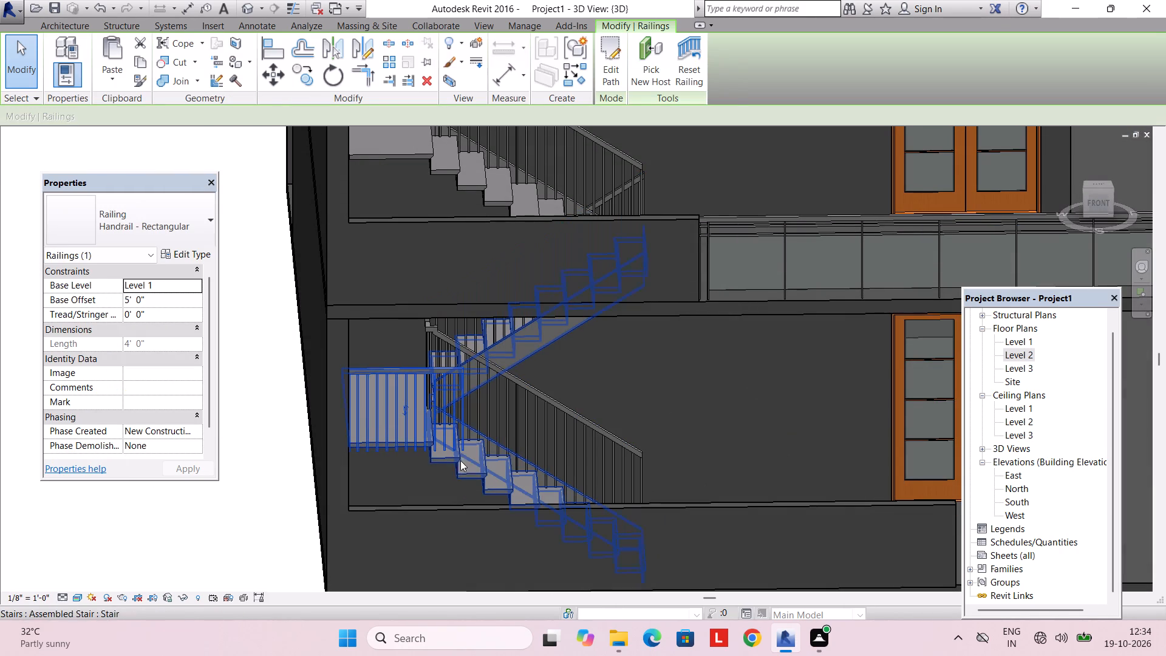
pyautogui.press('Escape')
# Inspect the instance and type properties of the Level 1 south parapet wall in front of the stairs.
pyautogui.click(728, 509)
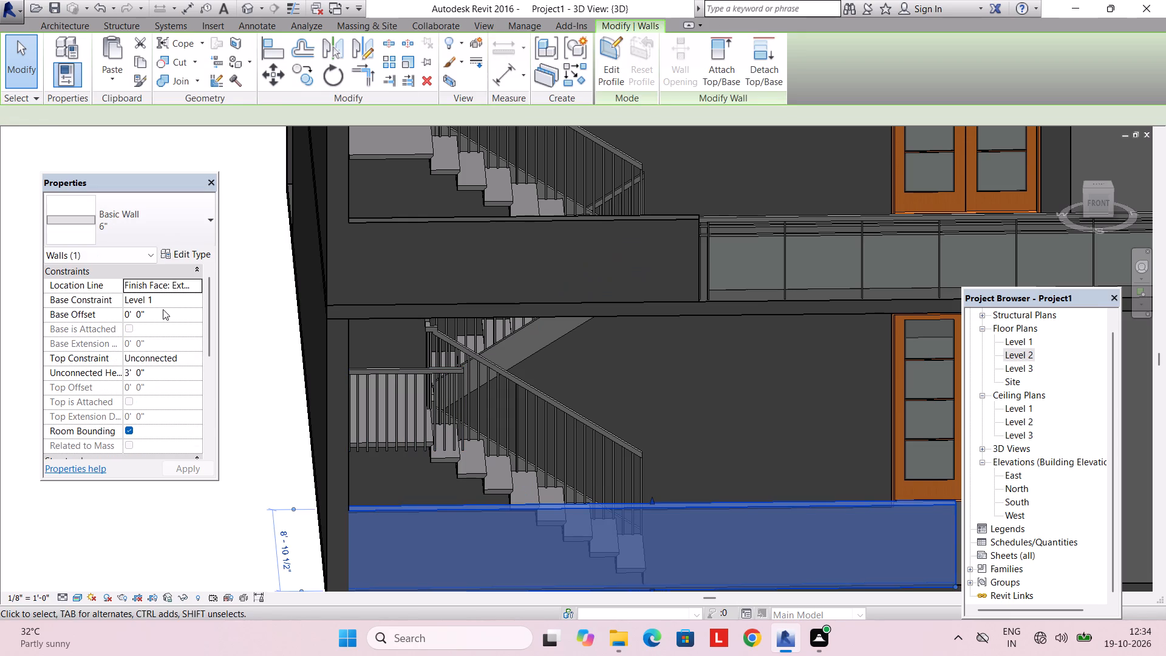
pyautogui.click(163, 310)
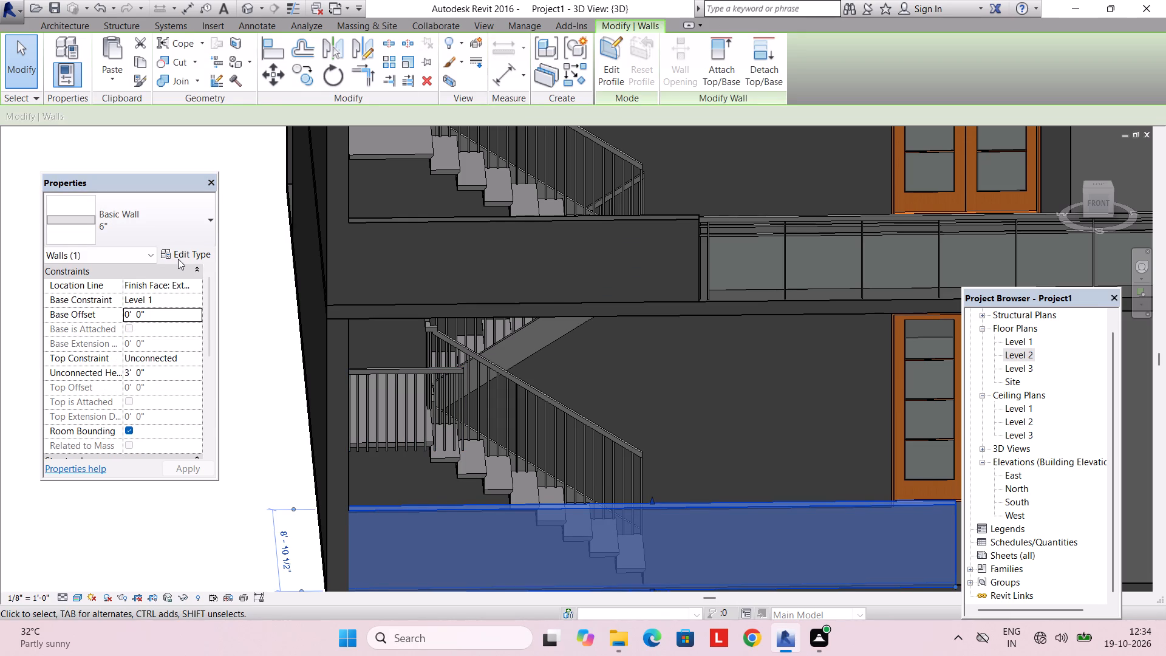
pyautogui.click(173, 261)
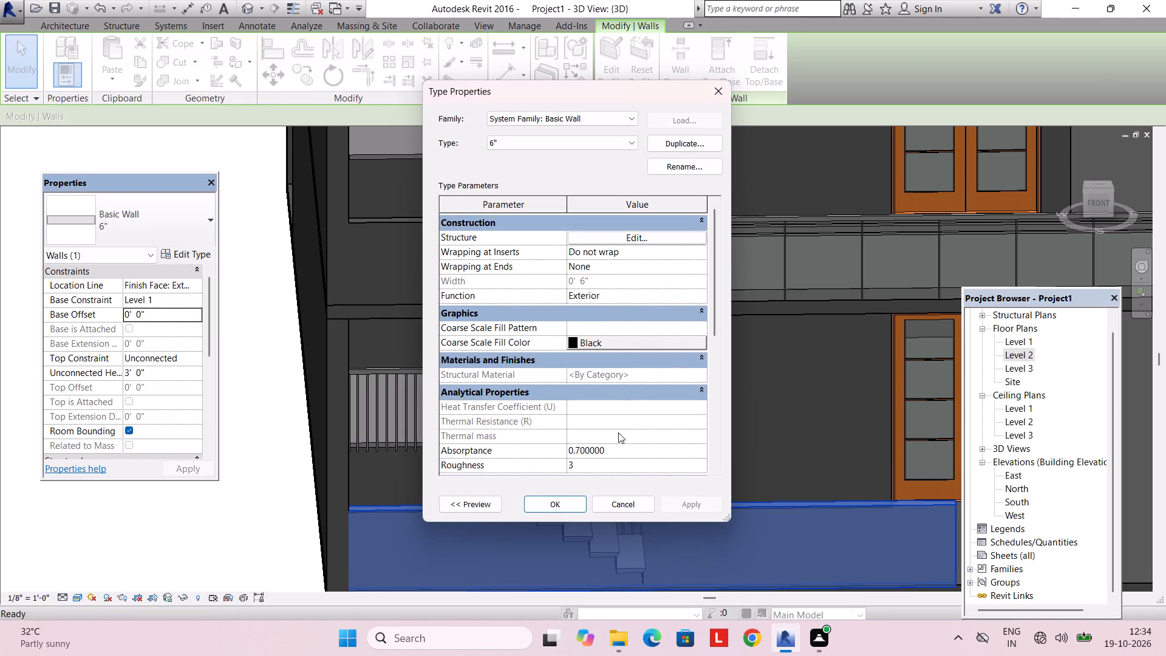
pyautogui.click(723, 87)
pyautogui.press('Escape')
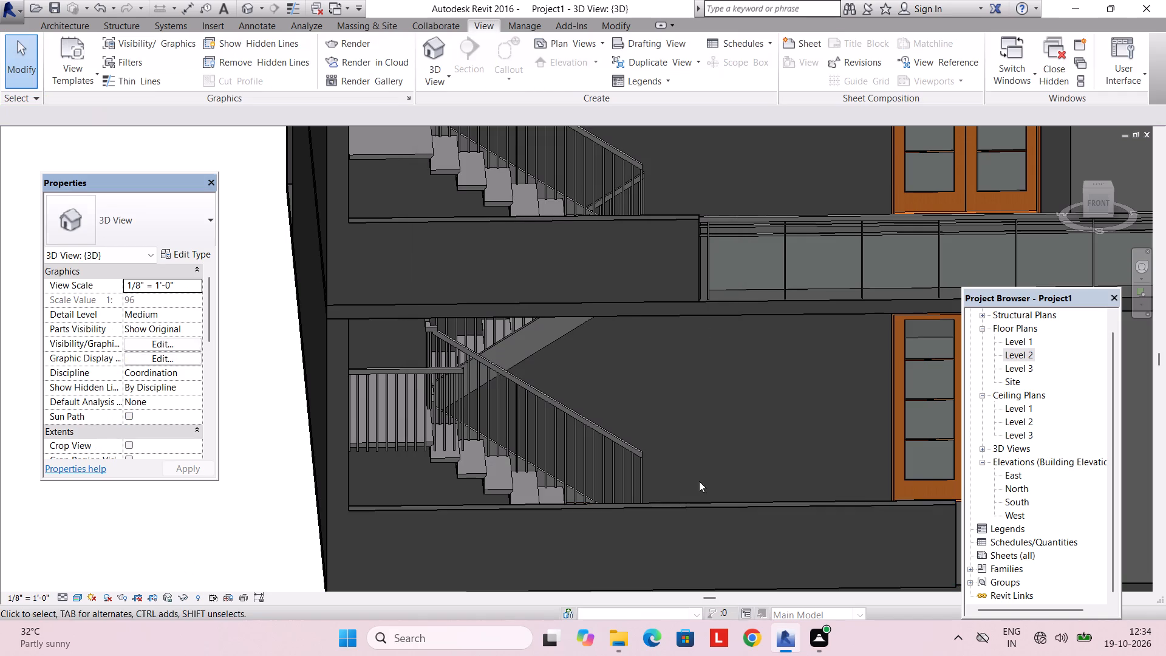
# Set the unconnected height of the Level 1 south parapet wall in front of the stairs to 5'.
pyautogui.press('Escape')
pyautogui.moveTo(690, 501); pyautogui.dragTo(678, 409, button='middle')
pyautogui.keyDown('shift'); pyautogui.moveTo(685, 440); pyautogui.dragTo(648, 462, button='middle'); pyautogui.keyUp('shift')
pyautogui.scroll(-4, 661, 449)
pyautogui.moveTo(664, 449); pyautogui.dragTo(648, 461, button='middle')
pyautogui.scroll(-1, 648, 461)
pyautogui.click(655, 453)
pyautogui.click(162, 369)
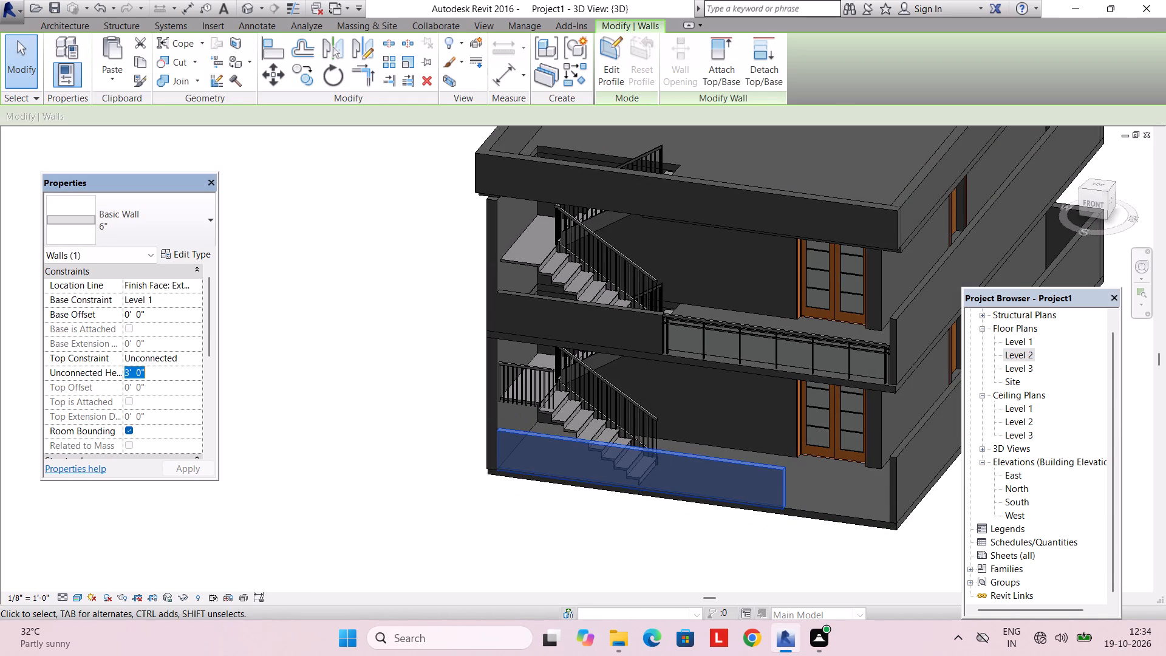
pyautogui.write("5'")
pyautogui.press('Return')
pyautogui.press('Return')
pyautogui.press('Escape')
pyautogui.press('Escape')
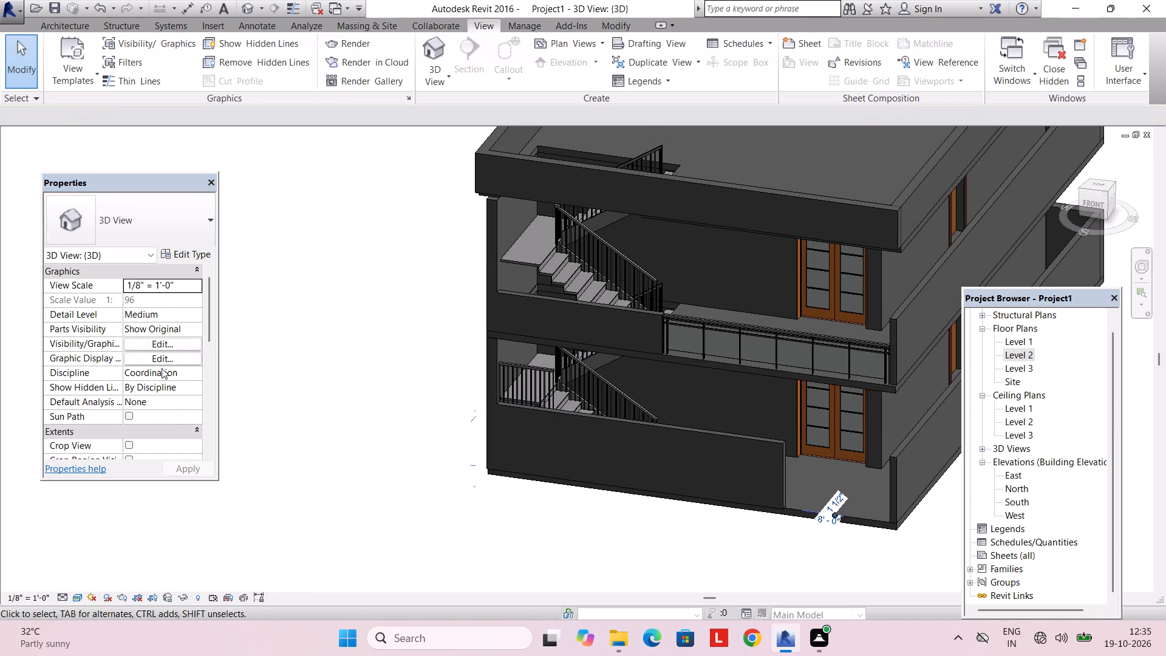
# Set the unconnected height of the Level 2 south parapet wall in front of the stairs to 5'.
pyautogui.scroll(4, 573, 397)
pyautogui.moveTo(568, 408); pyautogui.dragTo(487, 524, button='middle')
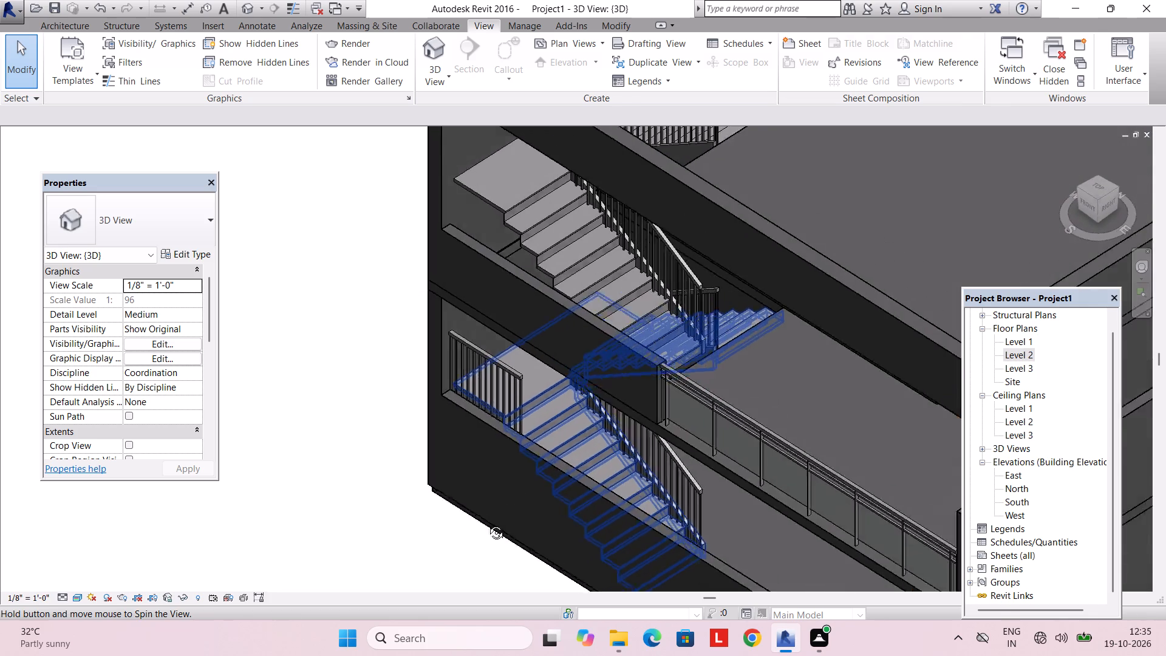
pyautogui.moveTo(487, 524); pyautogui.dragTo(477, 538, button='middle')
pyautogui.press('Escape')
pyautogui.keyDown('shift'); pyautogui.moveTo(508, 491); pyautogui.dragTo(622, 231, button='middle'); pyautogui.keyUp('shift')
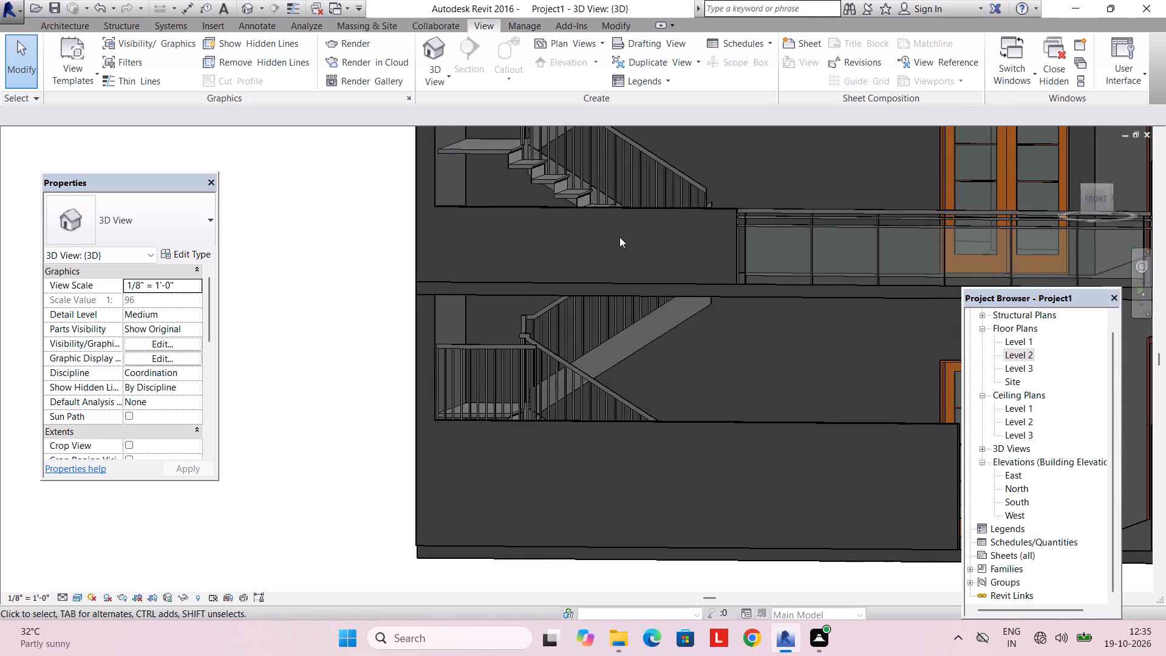
pyautogui.scroll(-2, 619, 237)
pyautogui.moveTo(619, 246); pyautogui.dragTo(607, 329, button='middle')
pyautogui.click(612, 299)
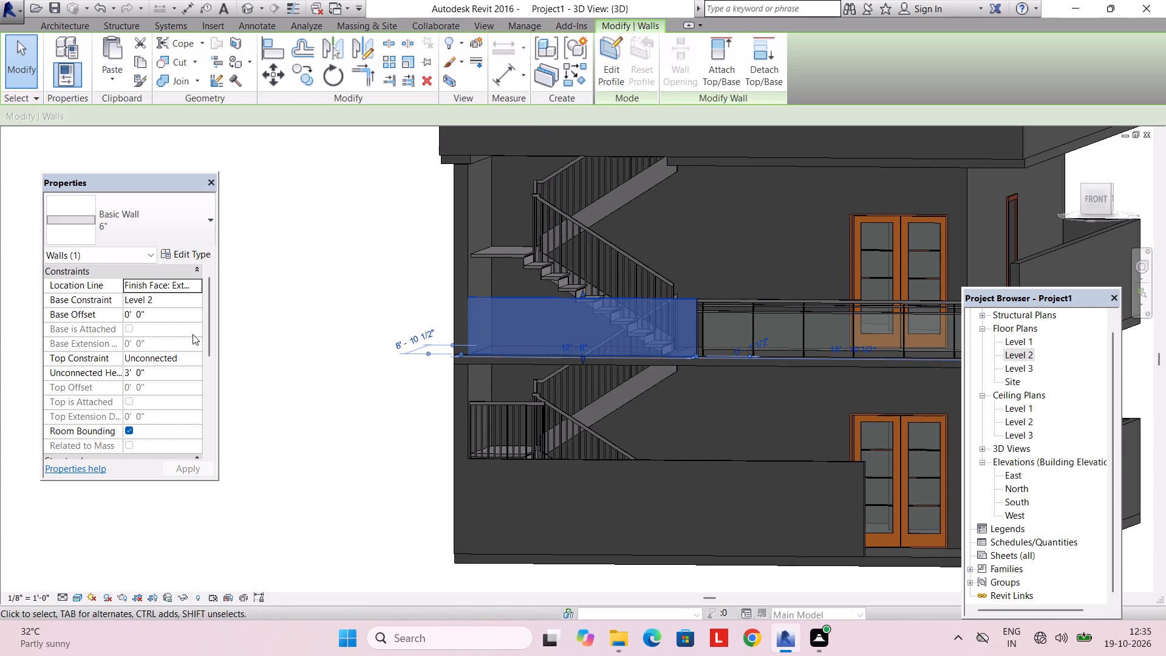
pyautogui.click(146, 373)
pyautogui.moveTo(146, 372); pyautogui.dragTo(100, 381)
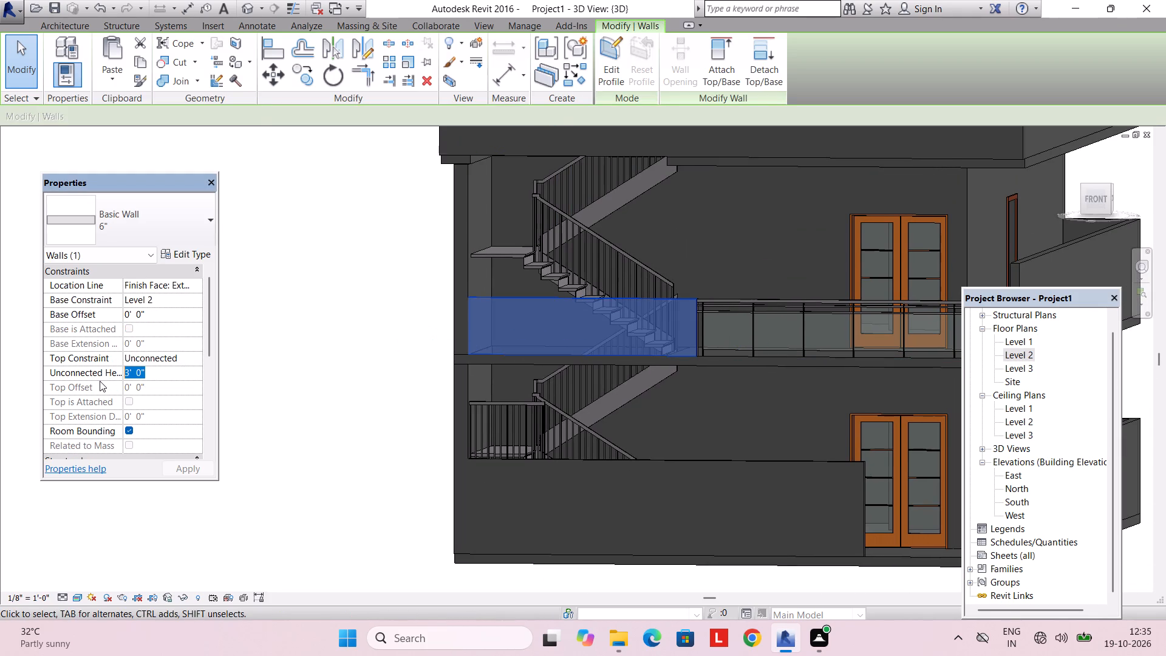
pyautogui.write("5'")
pyautogui.press('Return')
pyautogui.press('Return')
pyautogui.press('Escape')
pyautogui.press('Escape')
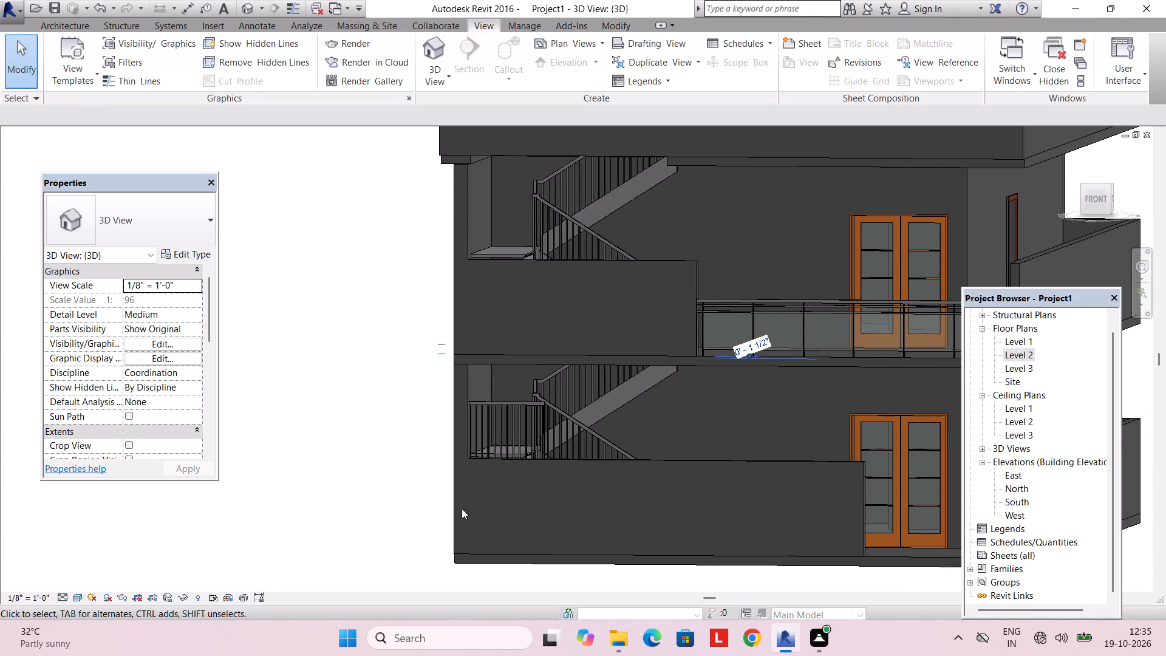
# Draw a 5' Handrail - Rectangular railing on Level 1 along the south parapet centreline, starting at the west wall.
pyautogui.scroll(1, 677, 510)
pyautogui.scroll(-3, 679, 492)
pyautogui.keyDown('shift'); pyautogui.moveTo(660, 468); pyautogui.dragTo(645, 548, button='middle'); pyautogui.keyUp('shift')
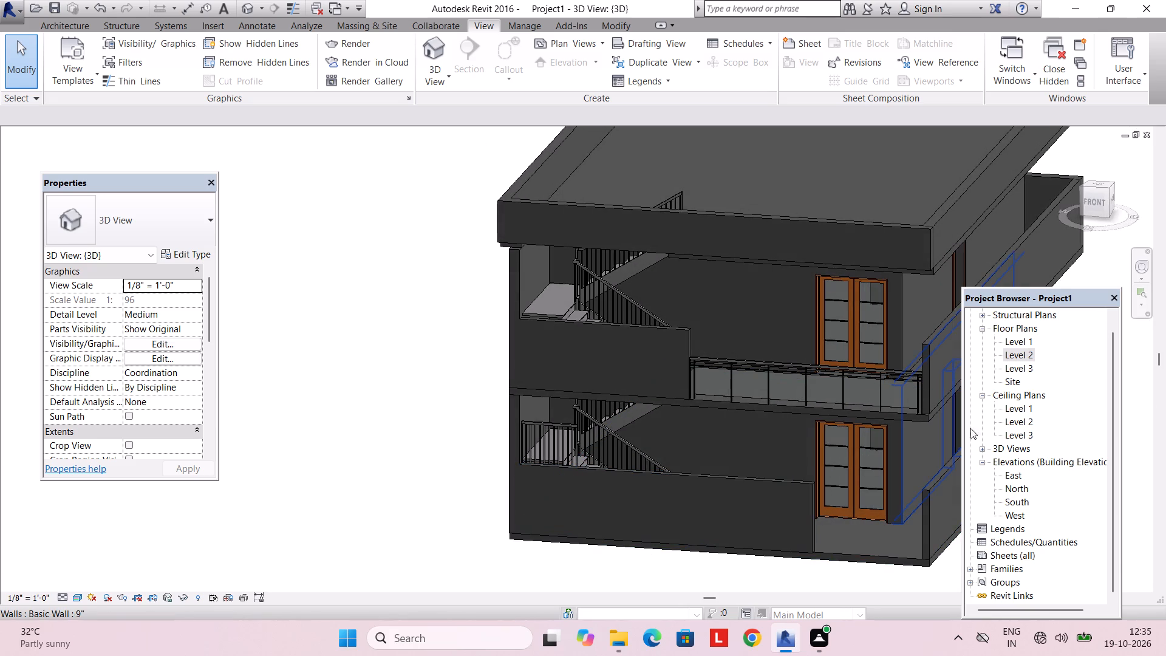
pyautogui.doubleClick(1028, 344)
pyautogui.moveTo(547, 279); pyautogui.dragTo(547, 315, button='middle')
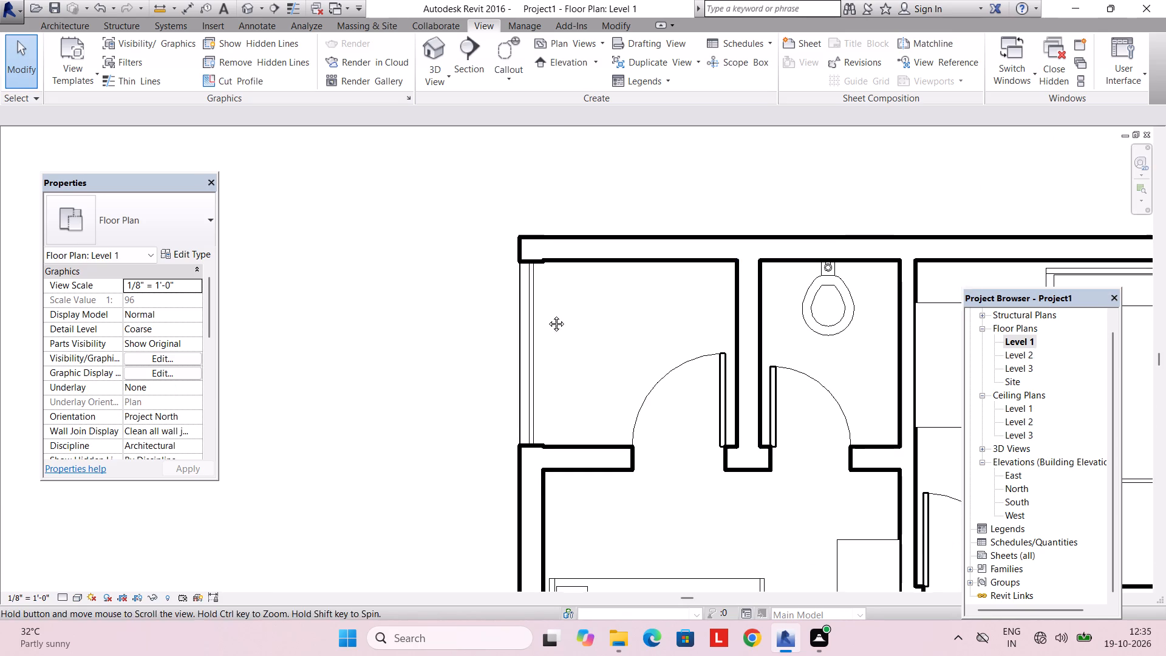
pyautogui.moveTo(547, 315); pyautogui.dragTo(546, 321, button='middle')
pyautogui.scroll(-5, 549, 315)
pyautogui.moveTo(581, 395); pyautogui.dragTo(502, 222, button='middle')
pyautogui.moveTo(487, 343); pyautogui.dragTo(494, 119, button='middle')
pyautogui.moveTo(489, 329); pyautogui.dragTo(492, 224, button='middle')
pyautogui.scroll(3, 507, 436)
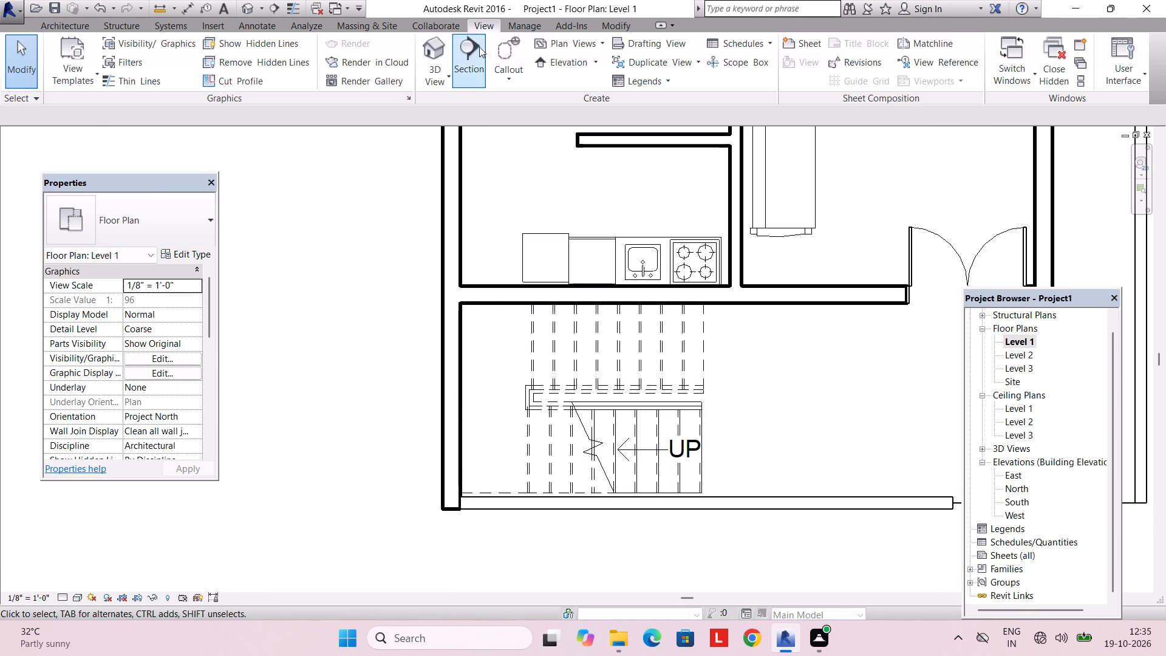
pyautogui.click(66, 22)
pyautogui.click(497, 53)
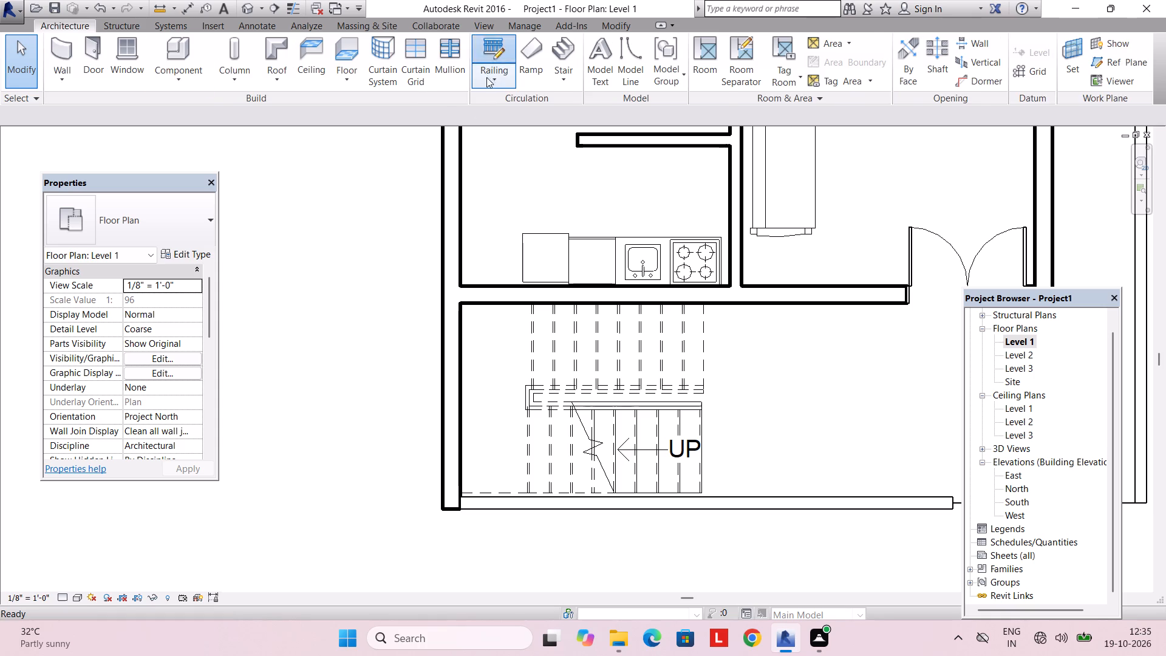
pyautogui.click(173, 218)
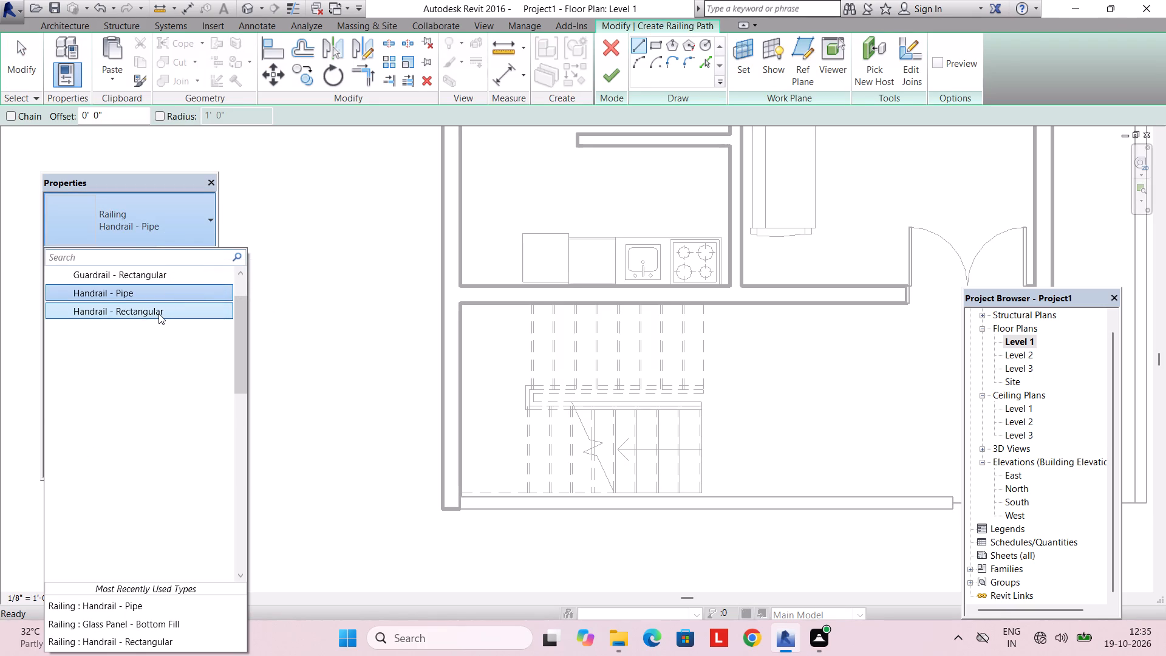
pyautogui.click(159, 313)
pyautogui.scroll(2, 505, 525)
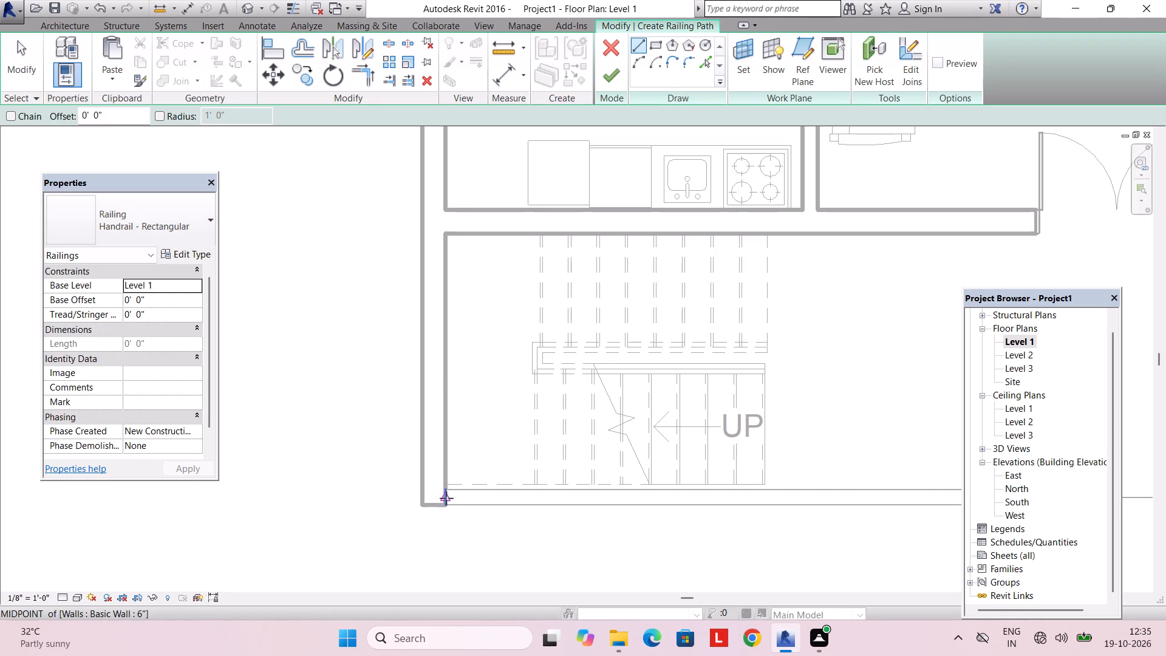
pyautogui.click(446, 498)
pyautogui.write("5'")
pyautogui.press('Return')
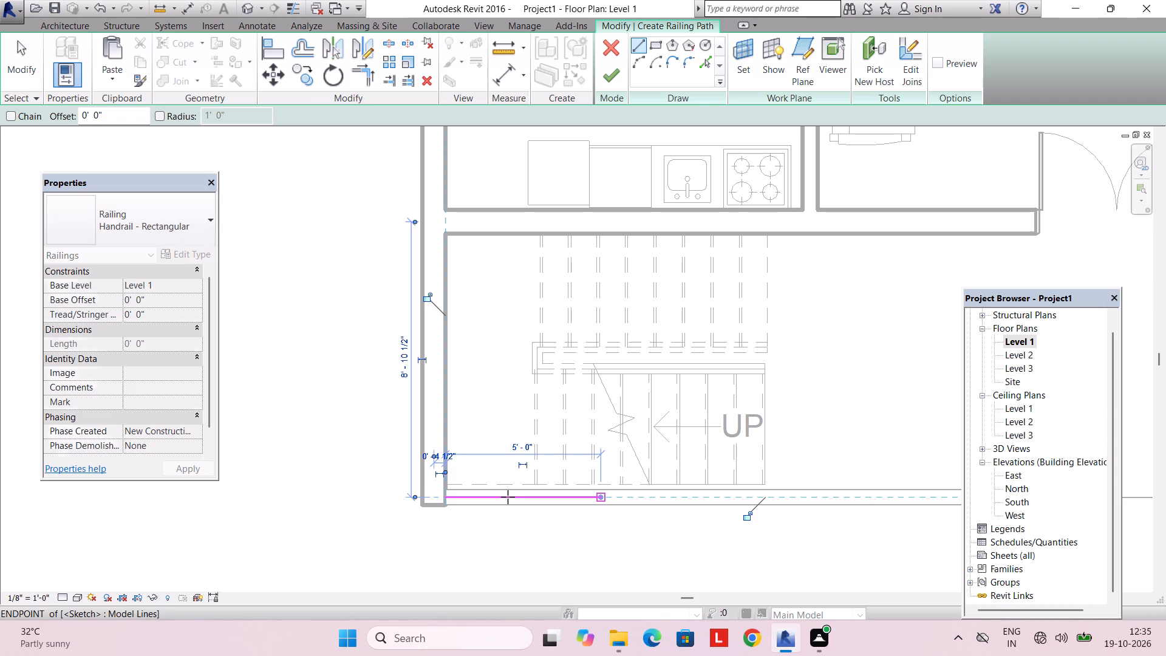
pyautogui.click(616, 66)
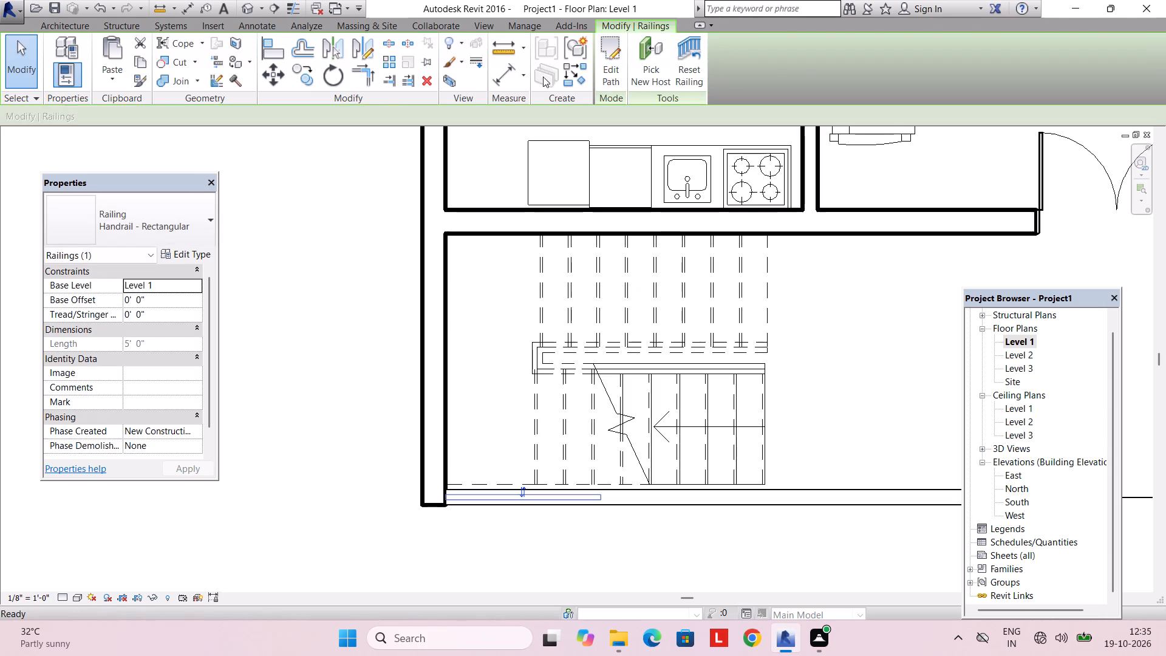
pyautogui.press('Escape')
# Examine the stair landings, raised parapets and railings in the 3D view from above, the front and below.
pyautogui.click(475, 19)
pyautogui.click(435, 53)
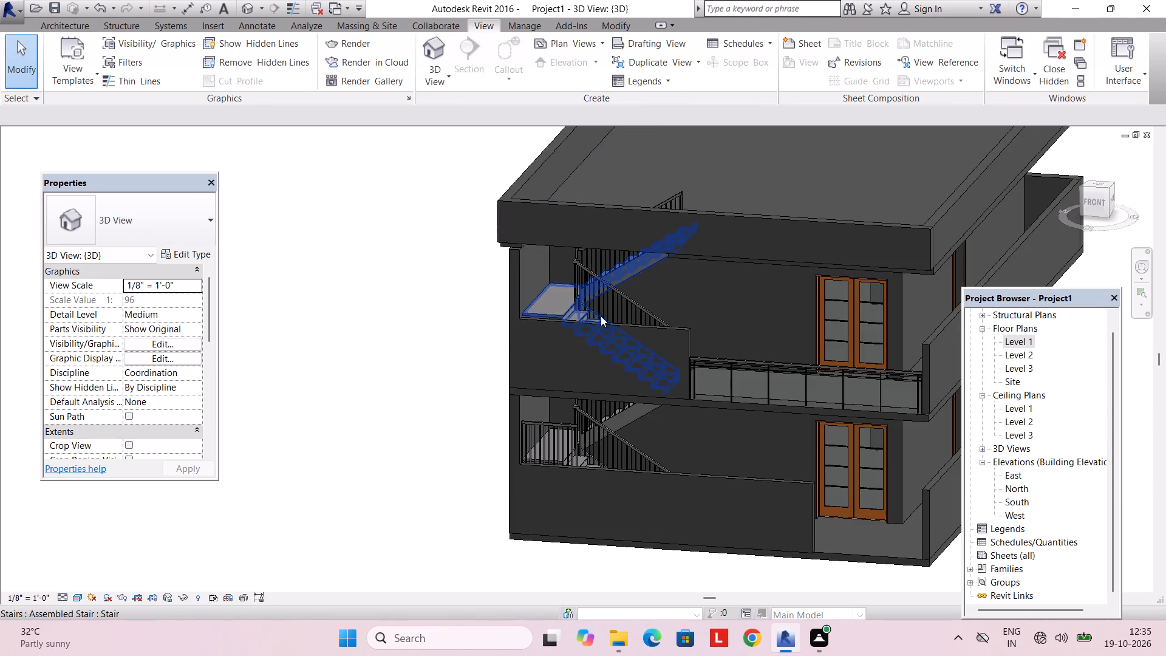
pyautogui.scroll(-2, 608, 324)
pyautogui.keyDown('shift'); pyautogui.moveTo(650, 411); pyautogui.dragTo(558, 542, button='middle'); pyautogui.keyUp('shift')
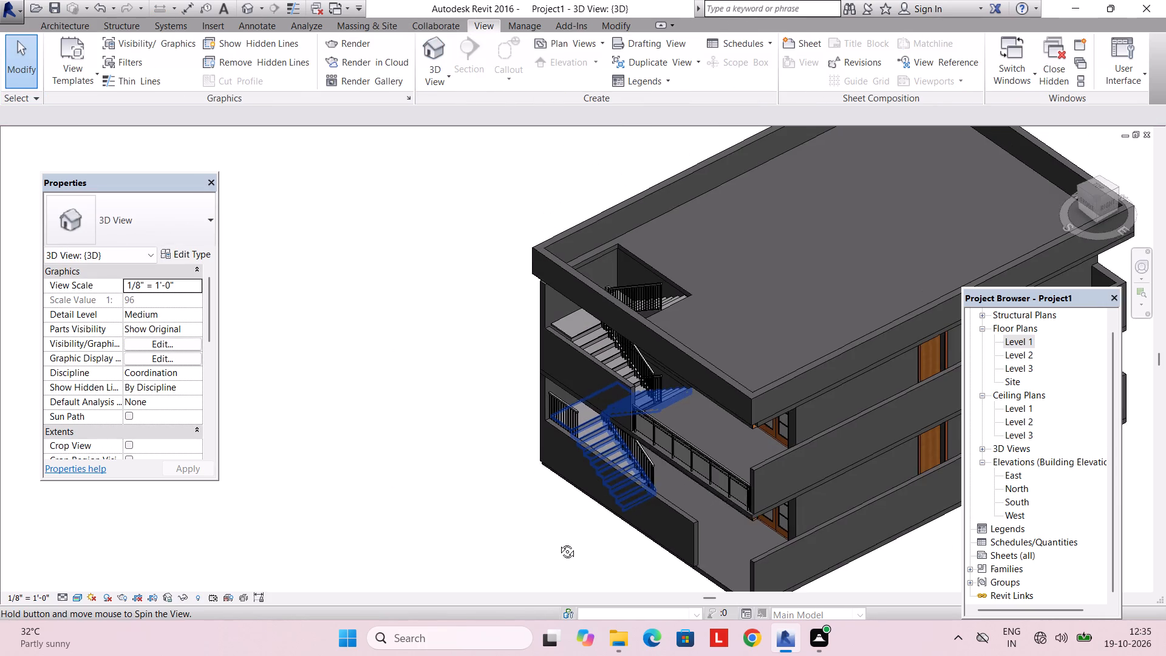
pyautogui.keyDown('shift'); pyautogui.moveTo(558, 542); pyautogui.dragTo(667, 350, button='middle'); pyautogui.keyUp('shift')
pyautogui.scroll(3, 633, 377)
pyautogui.scroll(1, 587, 352)
pyautogui.keyDown('shift'); pyautogui.moveTo(590, 345); pyautogui.dragTo(604, 298, button='middle'); pyautogui.keyUp('shift')
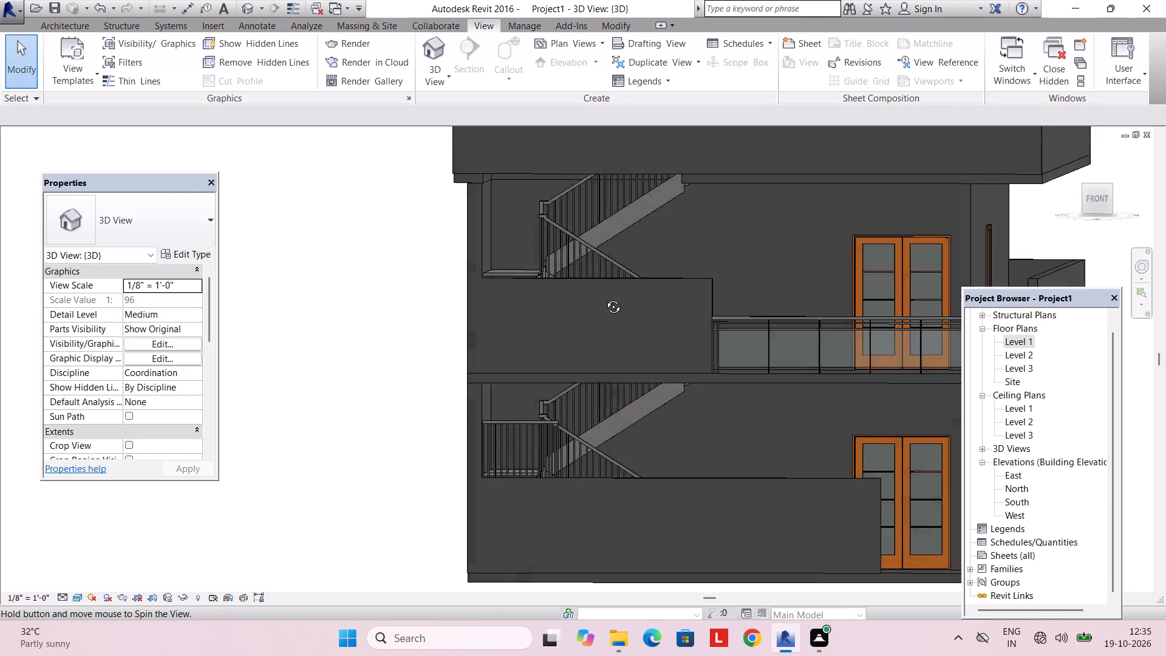
pyautogui.keyDown('shift'); pyautogui.moveTo(604, 298); pyautogui.dragTo(606, 256, button='middle'); pyautogui.keyUp('shift')
pyautogui.keyDown('shift'); pyautogui.moveTo(594, 330); pyautogui.dragTo(605, 230, button='middle'); pyautogui.keyUp('shift')
pyautogui.click(533, 349)
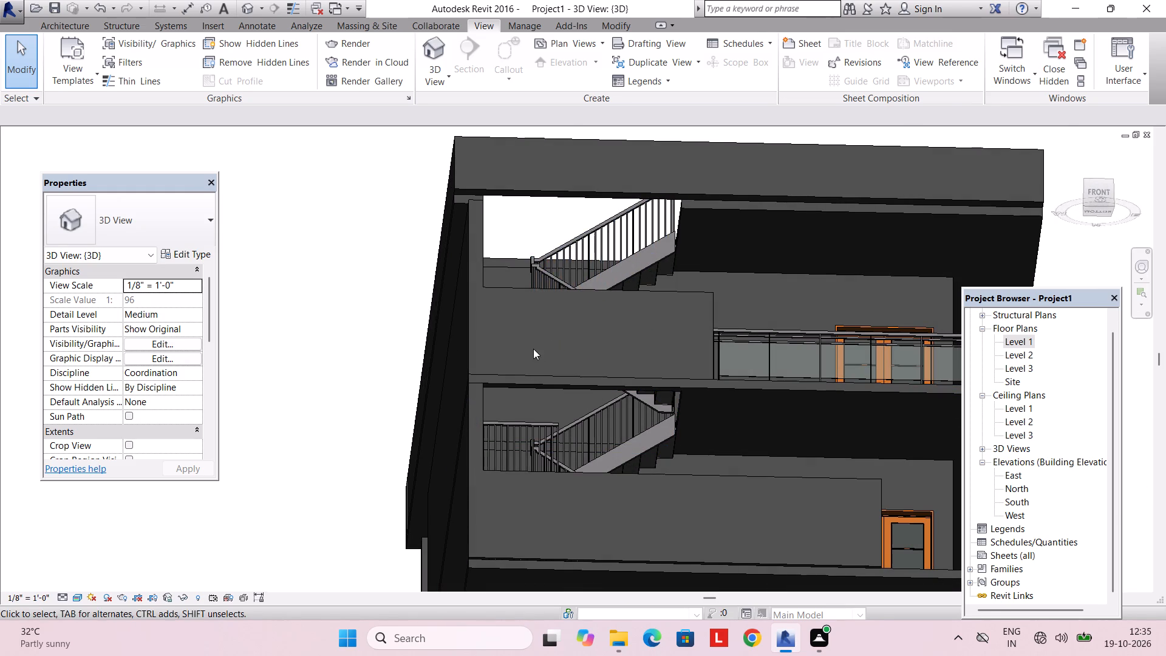
pyautogui.click(509, 371)
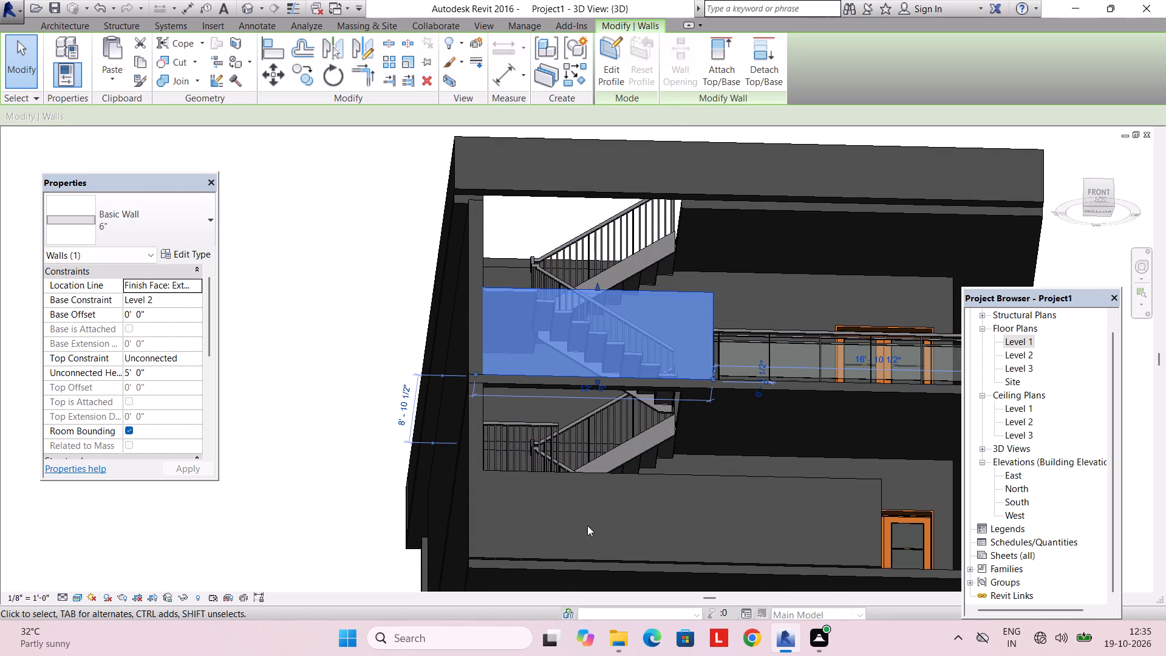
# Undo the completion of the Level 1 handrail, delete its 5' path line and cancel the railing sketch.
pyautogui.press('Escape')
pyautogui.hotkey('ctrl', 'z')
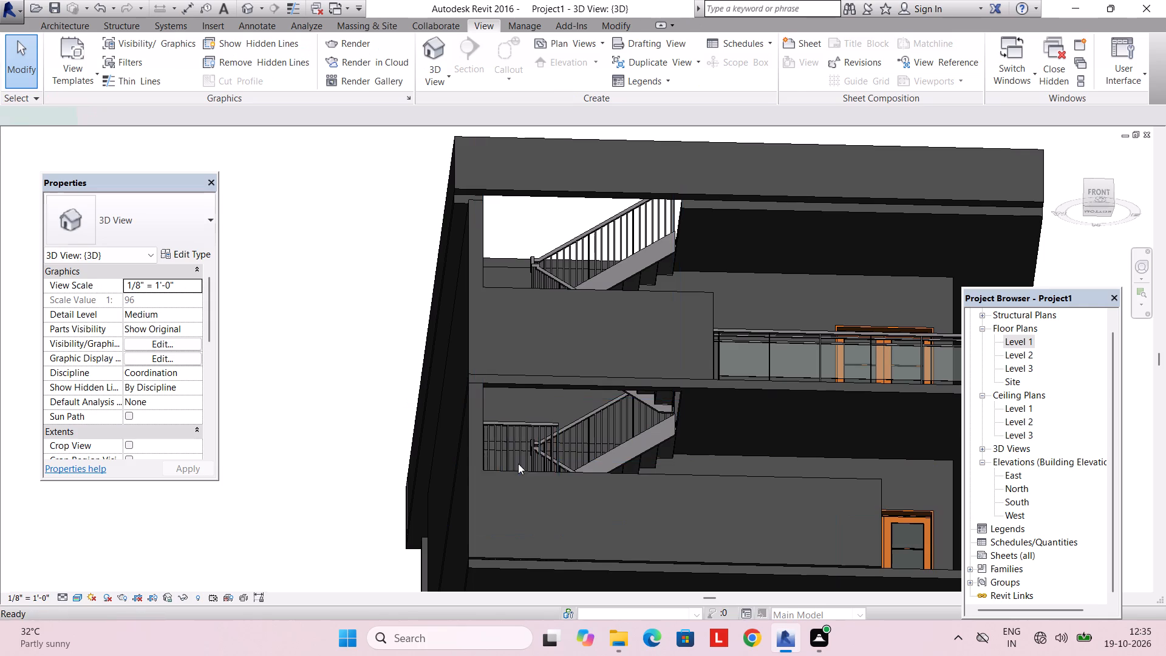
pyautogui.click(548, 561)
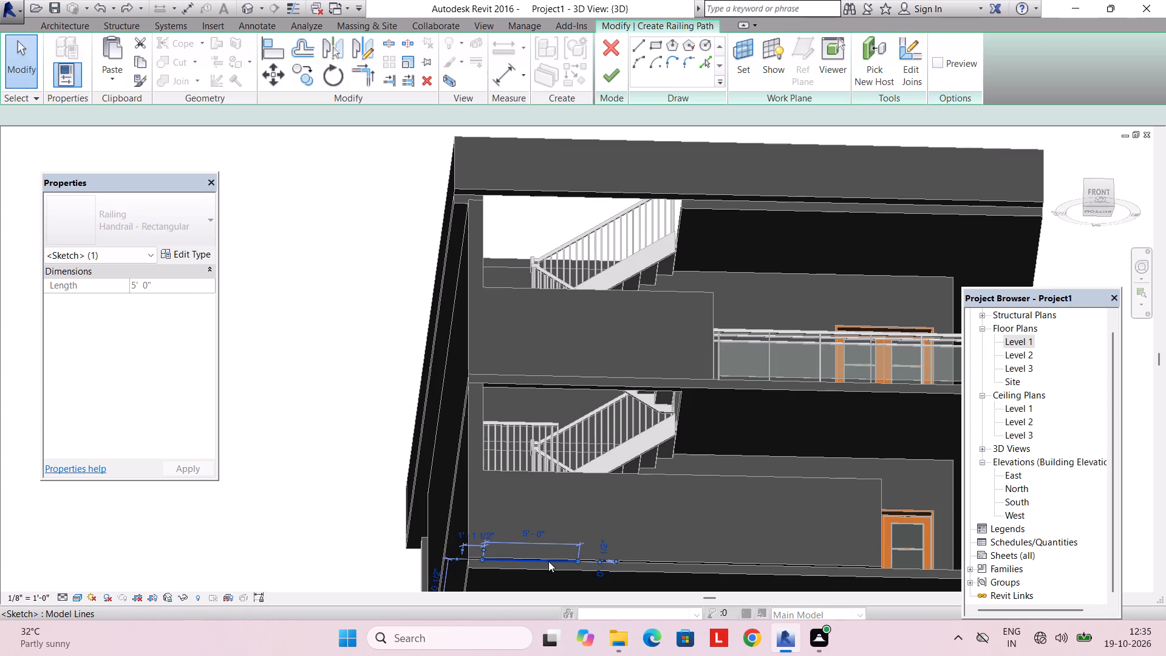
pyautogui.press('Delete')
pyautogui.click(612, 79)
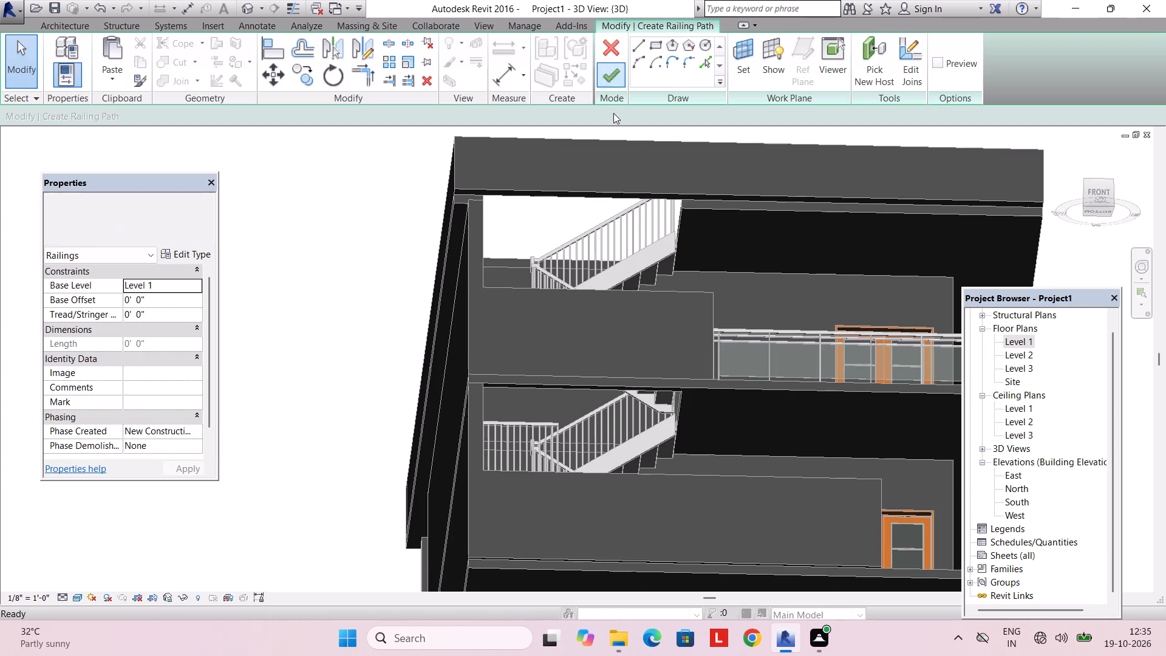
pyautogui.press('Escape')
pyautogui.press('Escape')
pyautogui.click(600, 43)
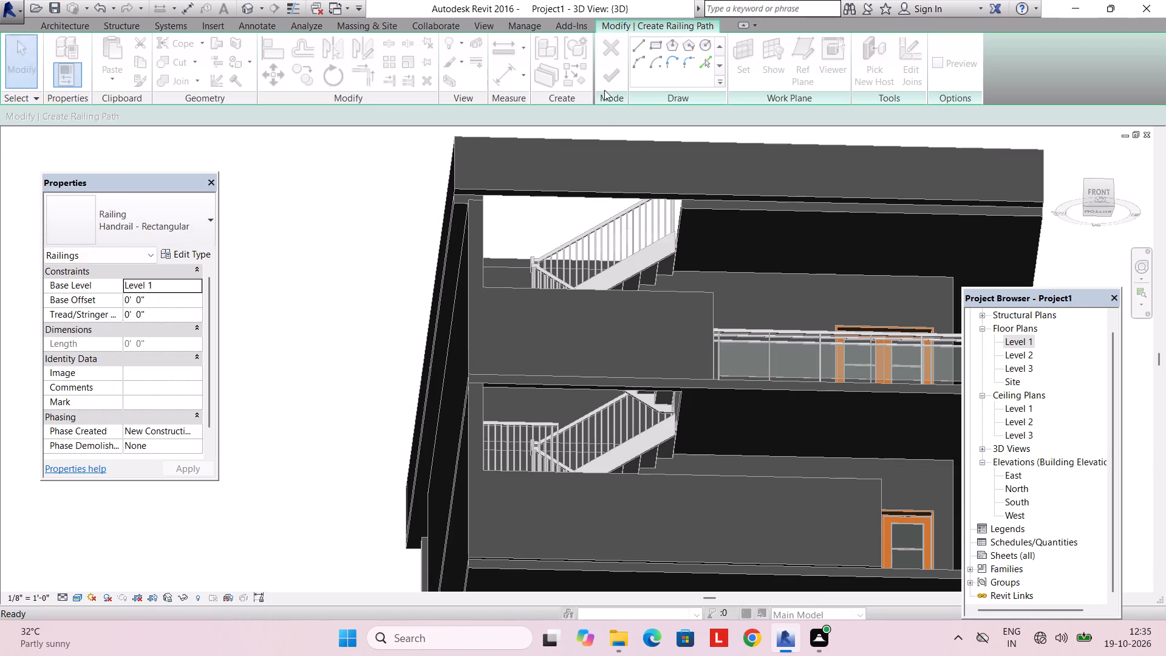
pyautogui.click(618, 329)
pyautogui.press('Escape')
# Draw a 5' Handrail - Pipe railing on Level 2 along the inner edge of the south parapet, starting at the west wall.
pyautogui.keyDown('shift'); pyautogui.moveTo(670, 367); pyautogui.dragTo(649, 419, button='middle'); pyautogui.keyUp('shift')
pyautogui.scroll(-5, 653, 408)
pyautogui.keyDown('shift'); pyautogui.moveTo(656, 408); pyautogui.dragTo(646, 495, button='middle'); pyautogui.keyUp('shift')
pyautogui.keyDown('shift'); pyautogui.scroll(-1, 656, 431); pyautogui.keyUp('shift')
pyautogui.keyDown('shift'); pyautogui.moveTo(656, 437); pyautogui.dragTo(674, 507, button='middle'); pyautogui.keyUp('shift')
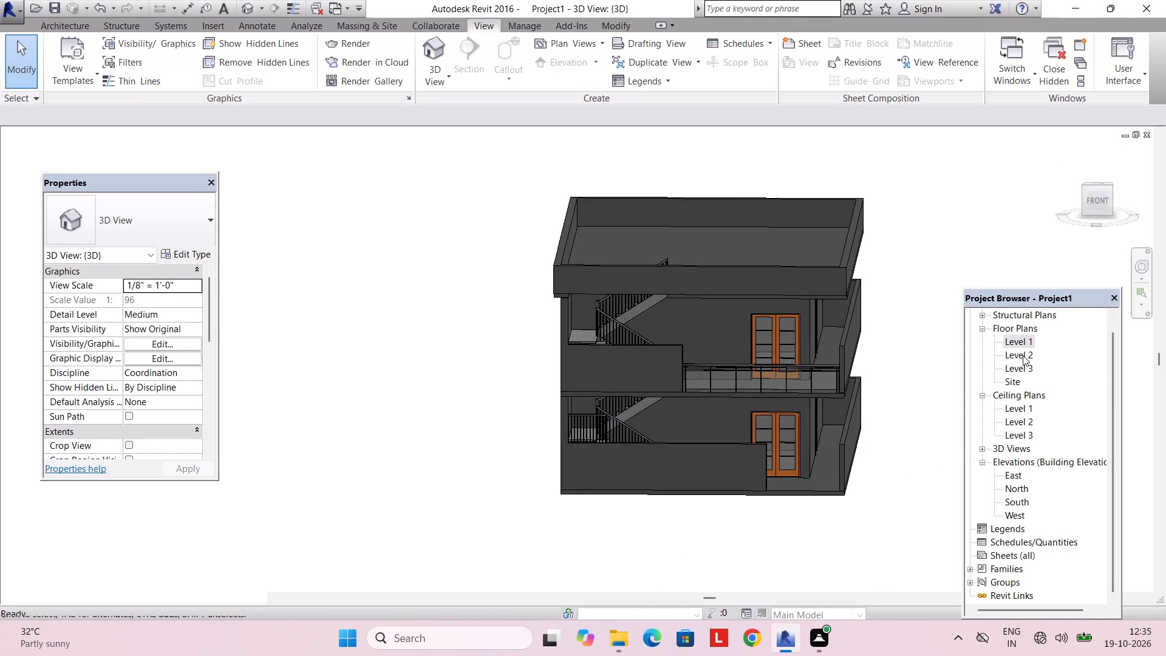
pyautogui.doubleClick(1023, 355)
pyautogui.scroll(-3, 531, 390)
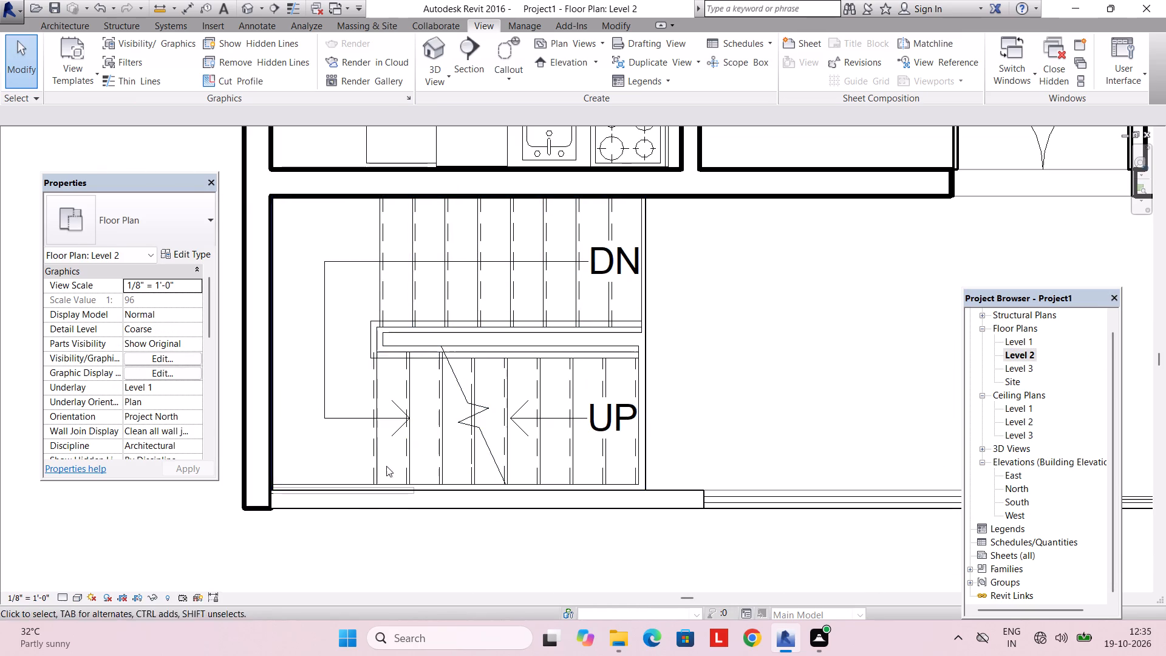
pyautogui.moveTo(417, 435); pyautogui.dragTo(506, 432, button='middle')
pyautogui.scroll(5, 481, 494)
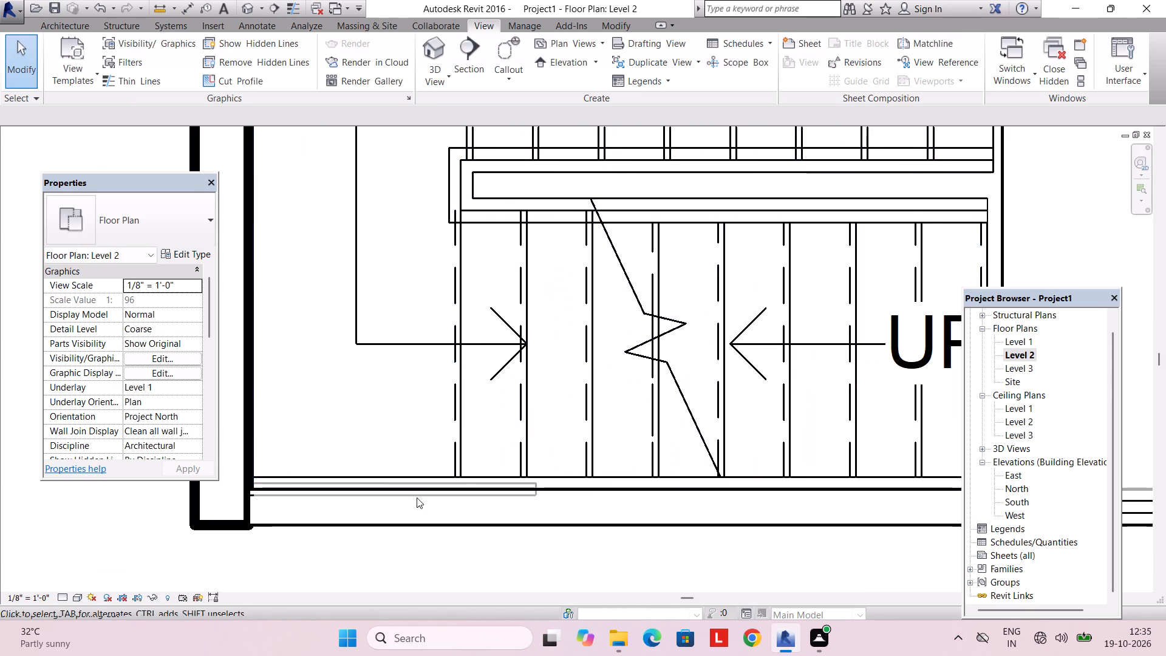
pyautogui.click(70, 29)
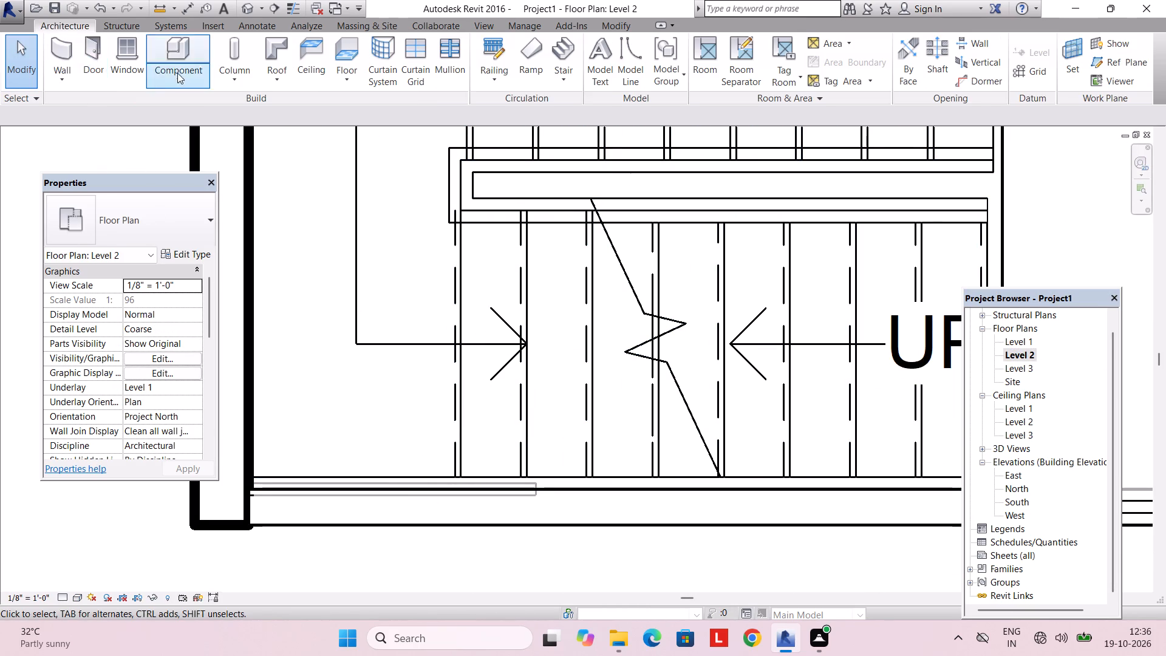
pyautogui.click(491, 53)
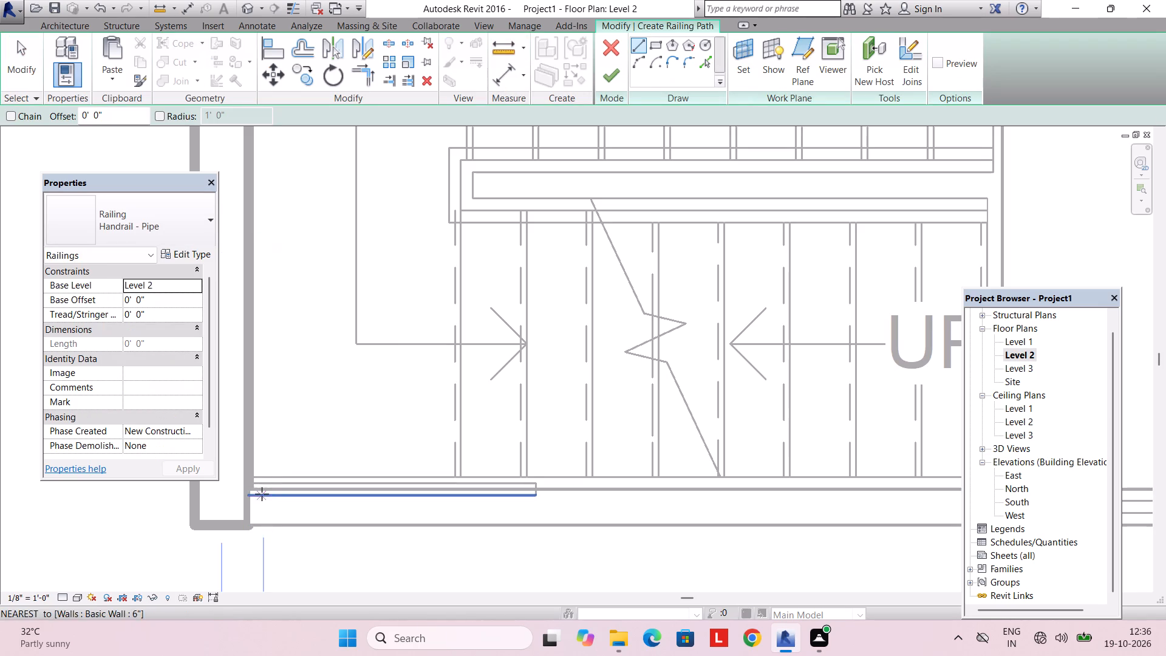
pyautogui.click(255, 484)
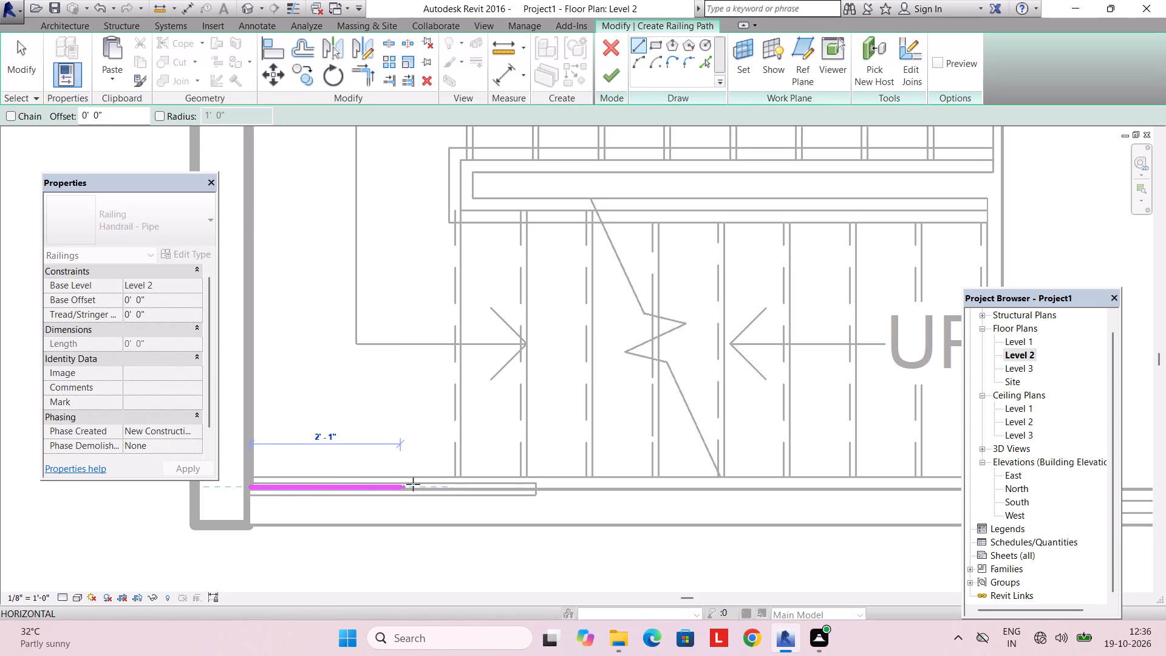
pyautogui.write("5'")
pyautogui.press('Return')
pyautogui.press('Return')
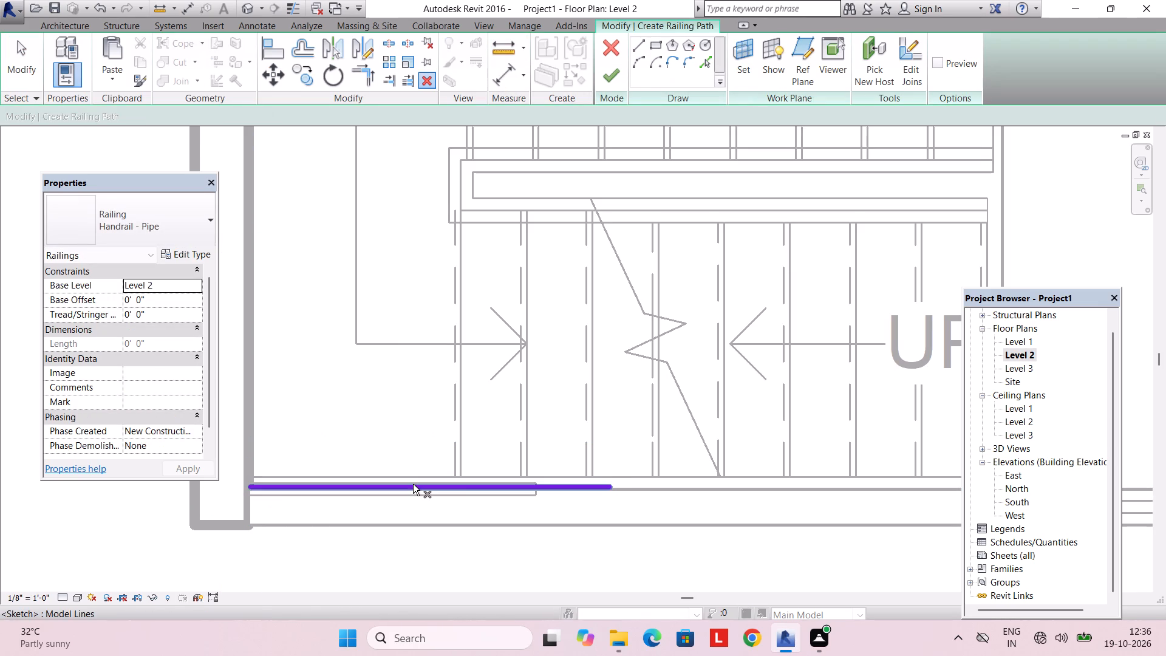
pyautogui.click(607, 67)
pyautogui.press('Escape')
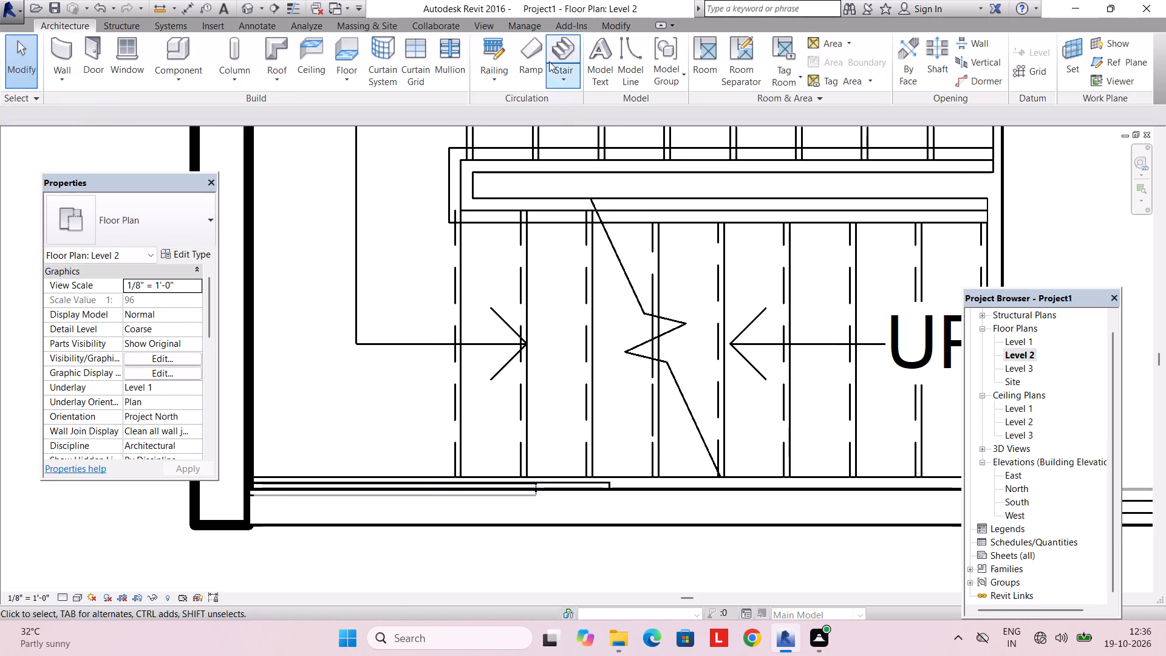
pyautogui.press('Escape')
# In the 3D view, temporarily hide the Level 2 parapet wall in front of the stairs.
pyautogui.click(480, 21)
pyautogui.click(436, 55)
pyautogui.keyDown('shift'); pyautogui.moveTo(553, 365); pyautogui.dragTo(536, 437, button='middle'); pyautogui.keyUp('shift')
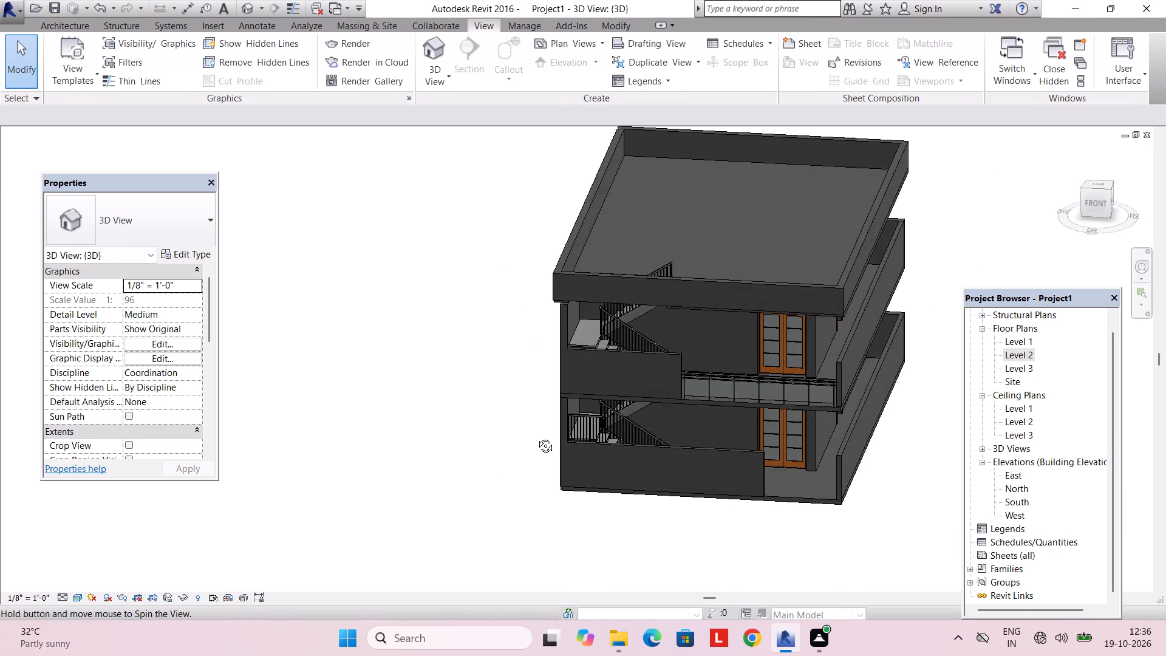
pyautogui.keyDown('shift'); pyautogui.moveTo(536, 437); pyautogui.dragTo(545, 379, button='middle'); pyautogui.keyUp('shift')
pyautogui.scroll(4, 587, 368)
pyautogui.click(589, 390)
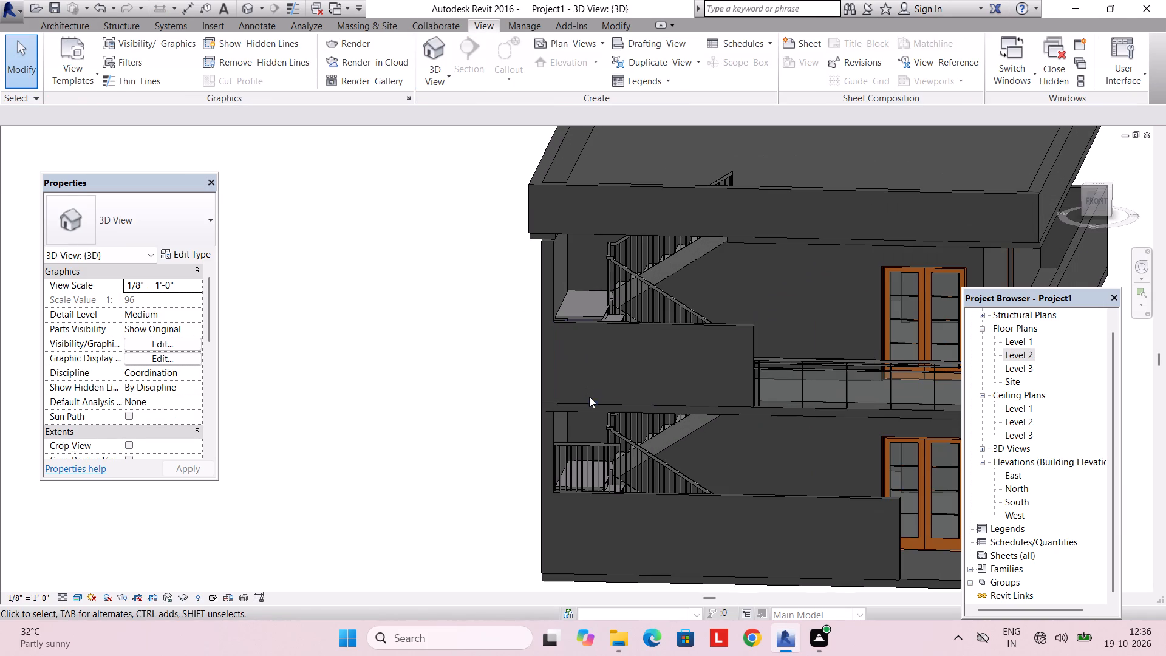
pyautogui.click(589, 397)
pyautogui.tripleClick(613, 352)
pyautogui.click(610, 381)
pyautogui.click(609, 403)
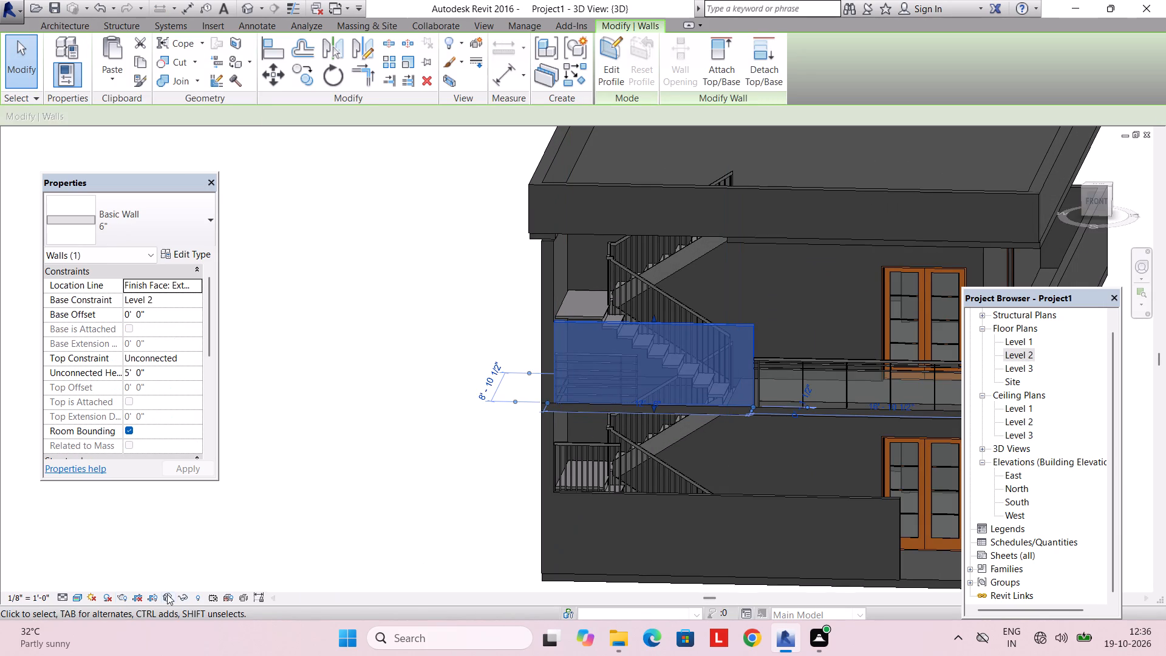
pyautogui.click(187, 598)
pyautogui.click(217, 559)
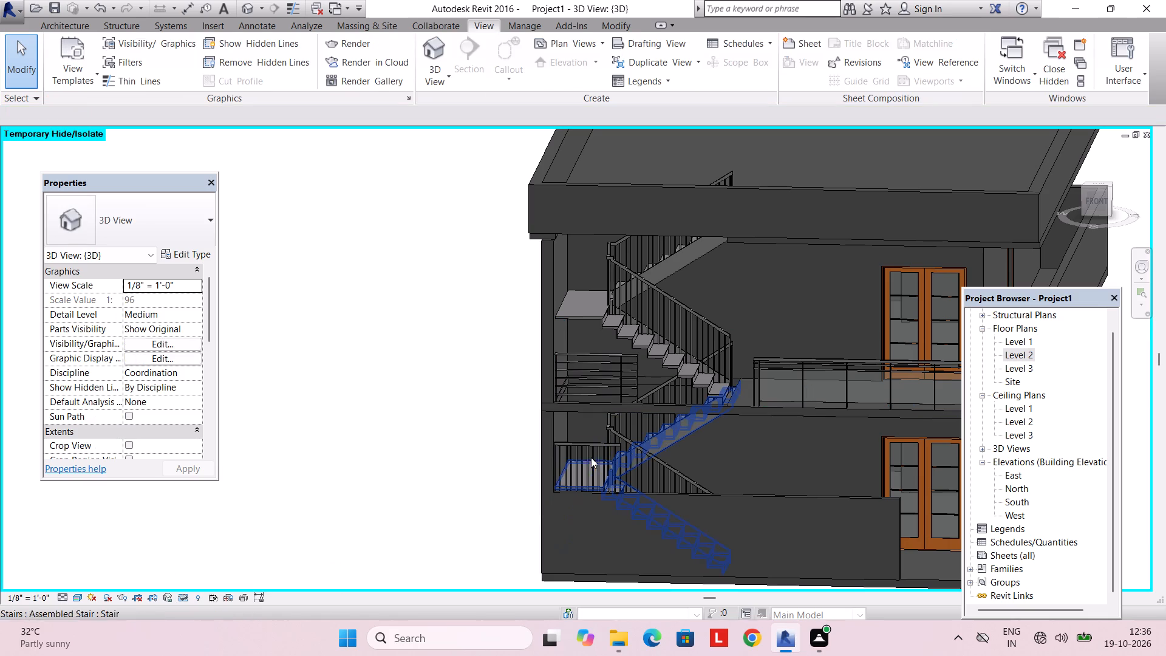
# Change the type of the new Level 2 railing behind the hidden parapet to Handrail - Rectangular.
pyautogui.click(591, 443)
pyautogui.press('Escape')
pyautogui.click(602, 361)
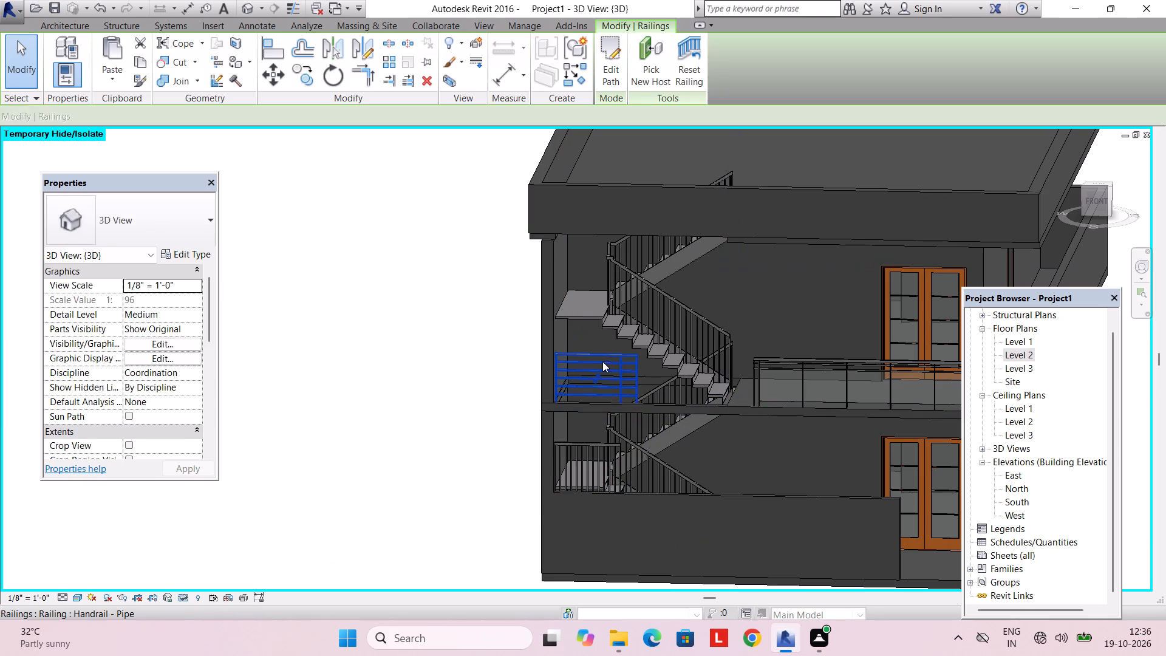
pyautogui.click(172, 225)
pyautogui.click(138, 310)
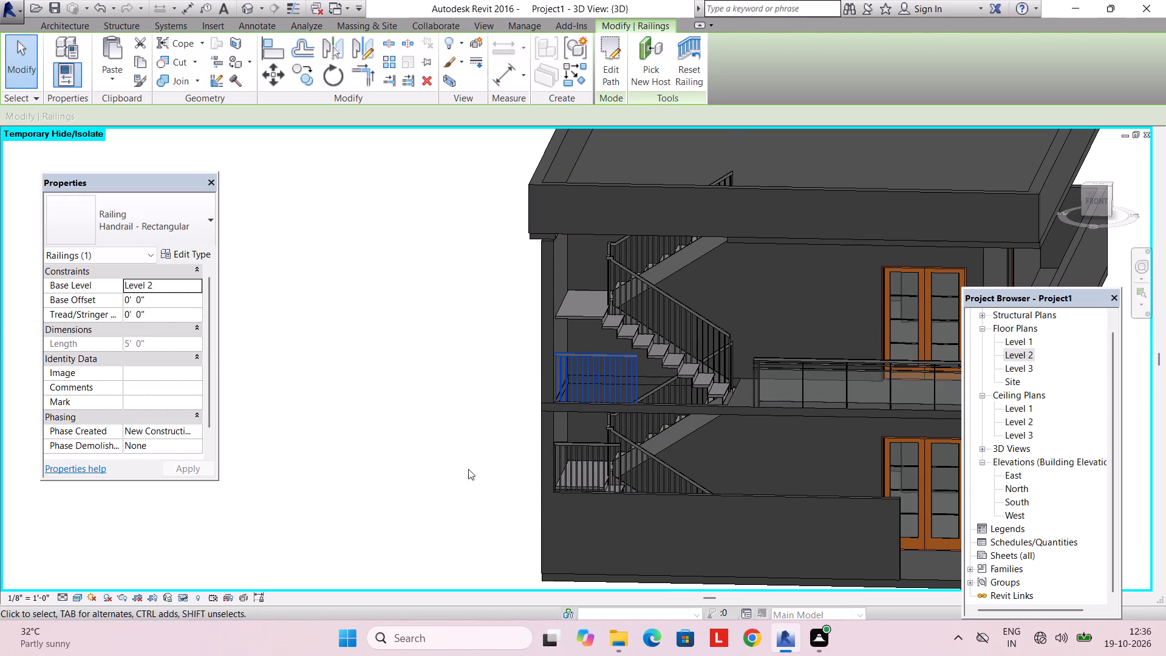
pyautogui.press('Escape')
# Set the base offset of the Level 2 Handrail - Rectangular railing to 5'.
pyautogui.scroll(4, 619, 423)
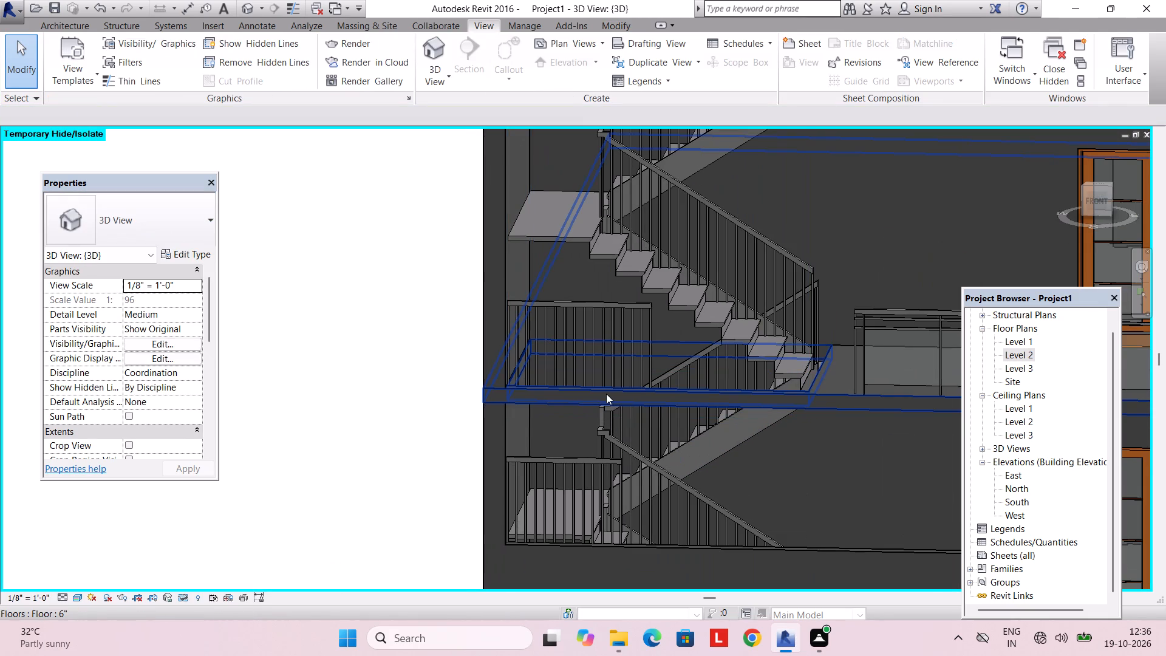
pyautogui.click(572, 313)
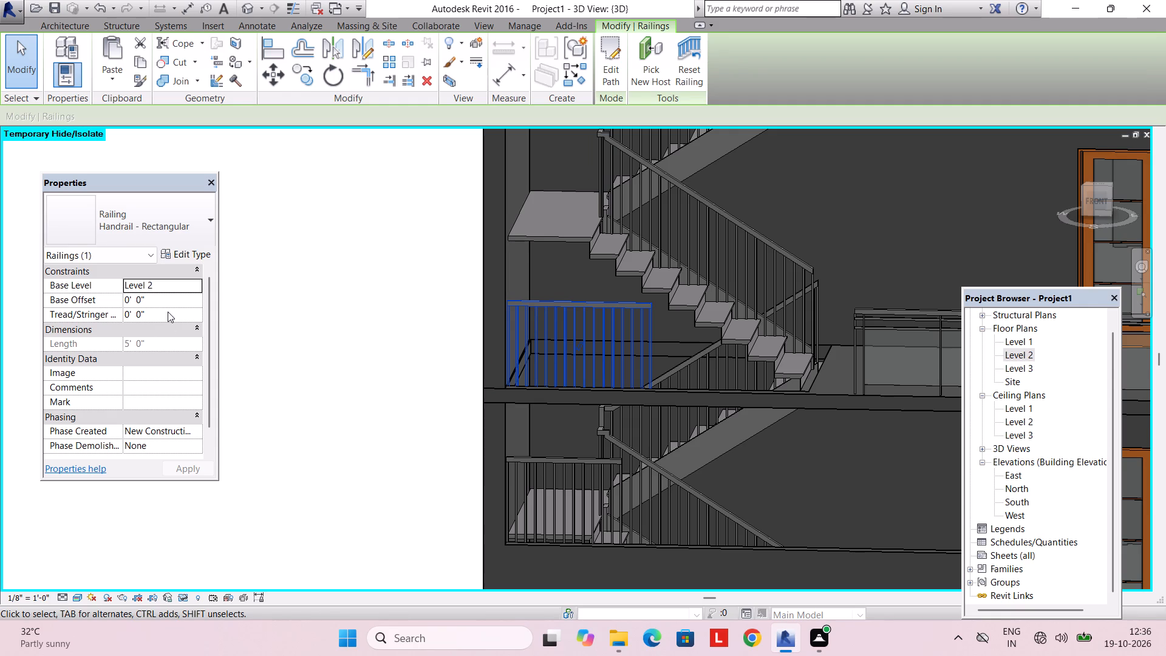
pyautogui.click(165, 295)
pyautogui.write("5'")
pyautogui.press('Return')
pyautogui.press('Return')
pyautogui.press('Escape')
pyautogui.press('Escape')
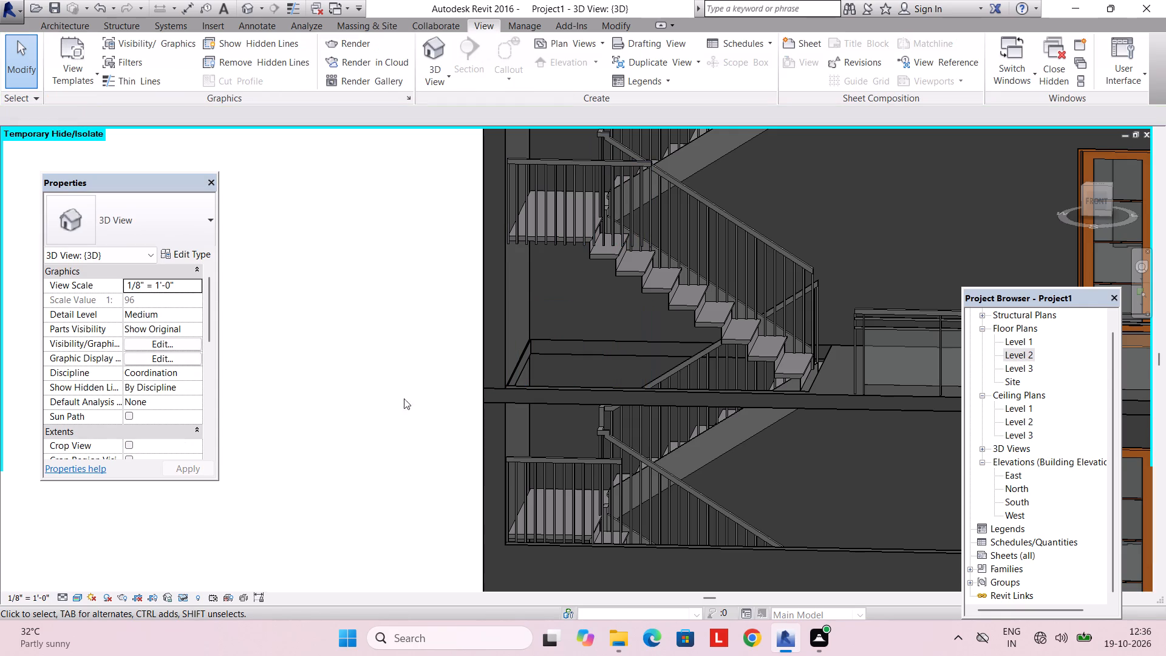
# Reset the temporary hide/isolate to bring back the Level 2 parapet wall.
pyautogui.click(185, 598)
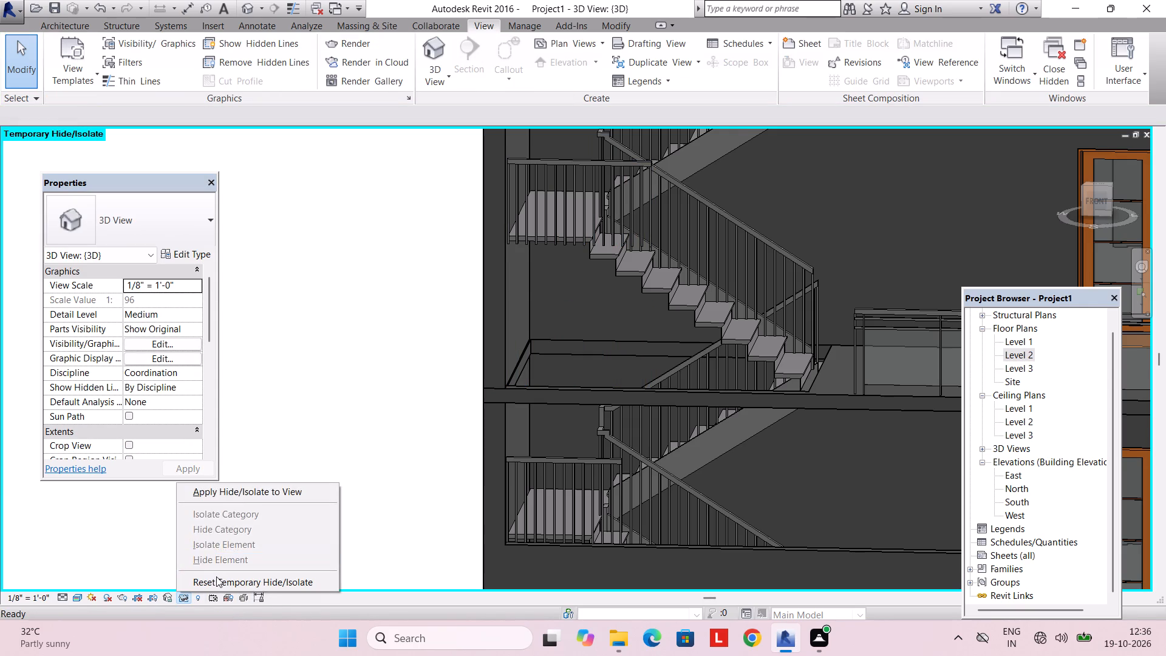
pyautogui.click(216, 576)
pyautogui.press('Escape')
# Examine the landing railings above both parapets from the front and the right side, comparing the Level 2 railing with Level 1.
pyautogui.scroll(-3, 531, 458)
pyautogui.keyDown('shift'); pyautogui.moveTo(694, 477); pyautogui.dragTo(687, 509, button='middle'); pyautogui.keyUp('shift')
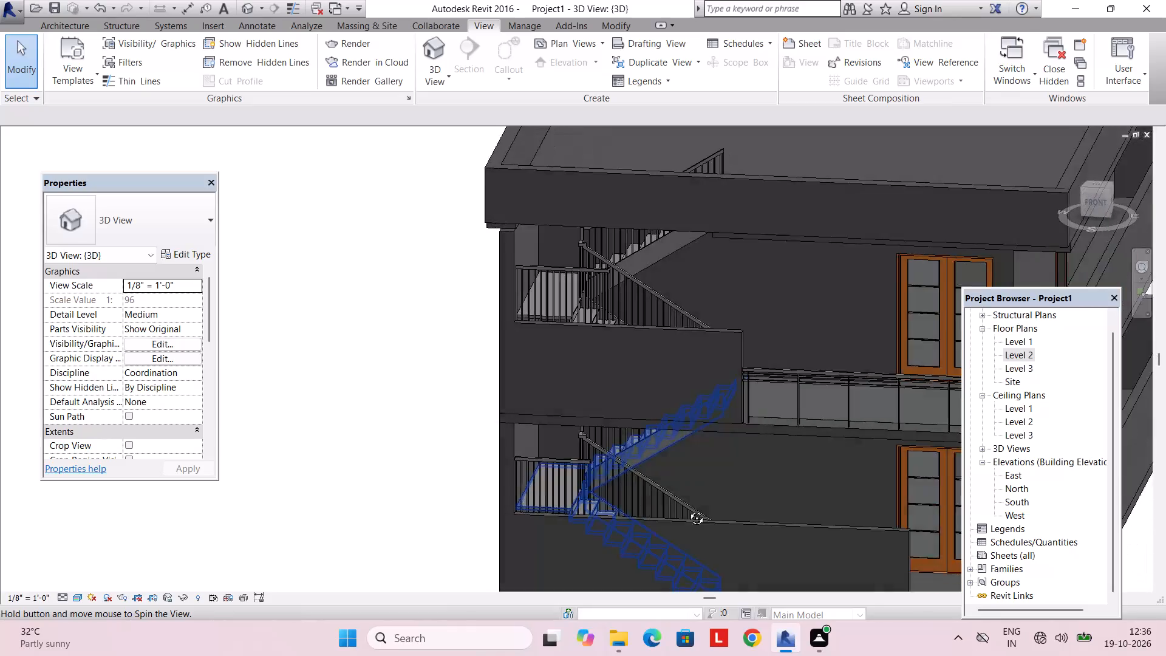
pyautogui.keyDown('shift'); pyautogui.moveTo(687, 509); pyautogui.dragTo(759, 470, button='middle'); pyautogui.keyUp('shift')
pyautogui.keyDown('shift'); pyautogui.moveTo(779, 466); pyautogui.dragTo(479, 446, button='middle'); pyautogui.keyUp('shift')
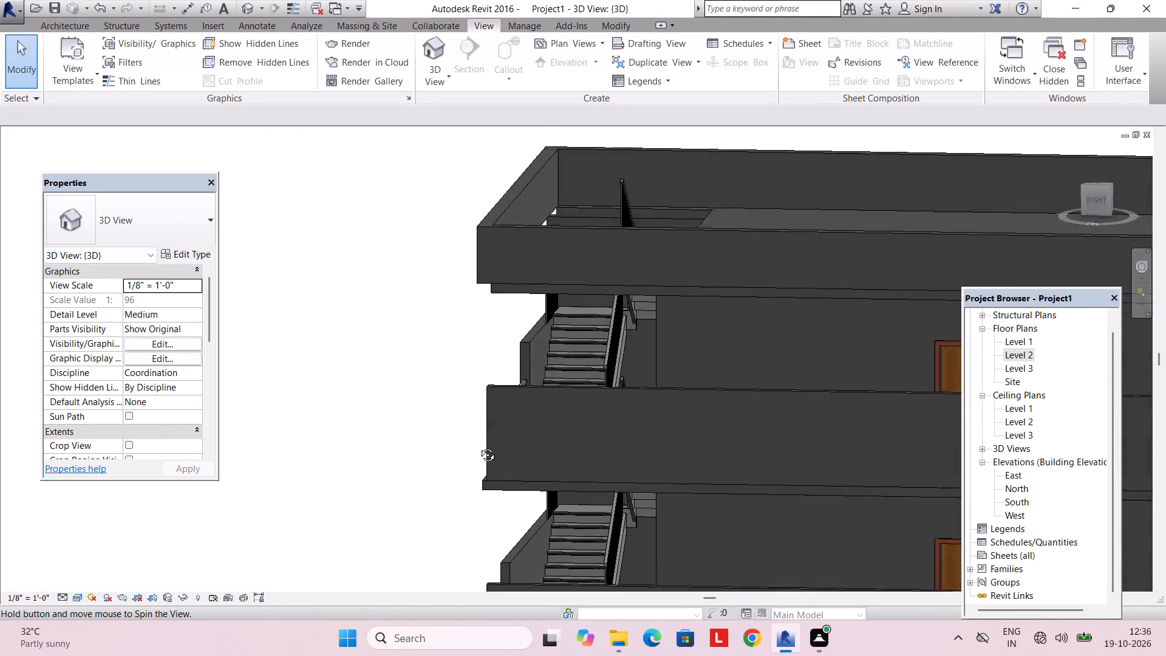
pyautogui.keyDown('shift'); pyautogui.moveTo(479, 446); pyautogui.dragTo(462, 448, button='middle'); pyautogui.keyUp('shift')
pyautogui.scroll(1, 496, 401)
pyautogui.keyDown('shift'); pyautogui.moveTo(496, 401); pyautogui.dragTo(576, 470, button='middle'); pyautogui.keyUp('shift')
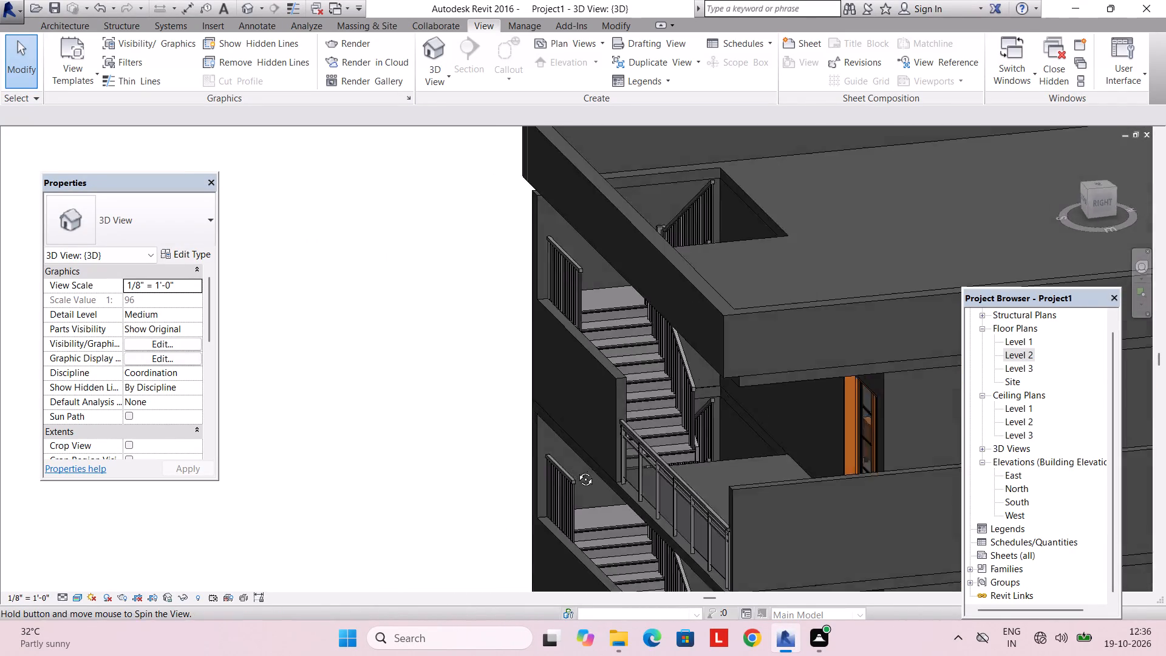
pyautogui.keyDown('shift'); pyautogui.moveTo(576, 470); pyautogui.dragTo(610, 451, button='middle'); pyautogui.keyUp('shift')
pyautogui.click(586, 302)
pyautogui.click(567, 239)
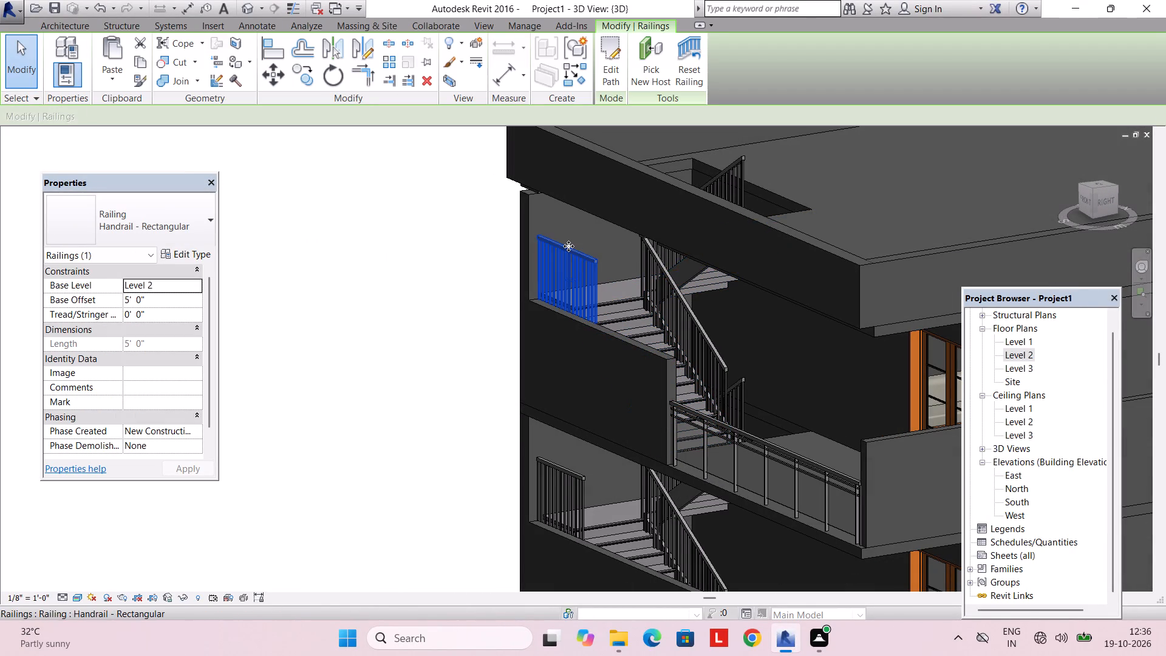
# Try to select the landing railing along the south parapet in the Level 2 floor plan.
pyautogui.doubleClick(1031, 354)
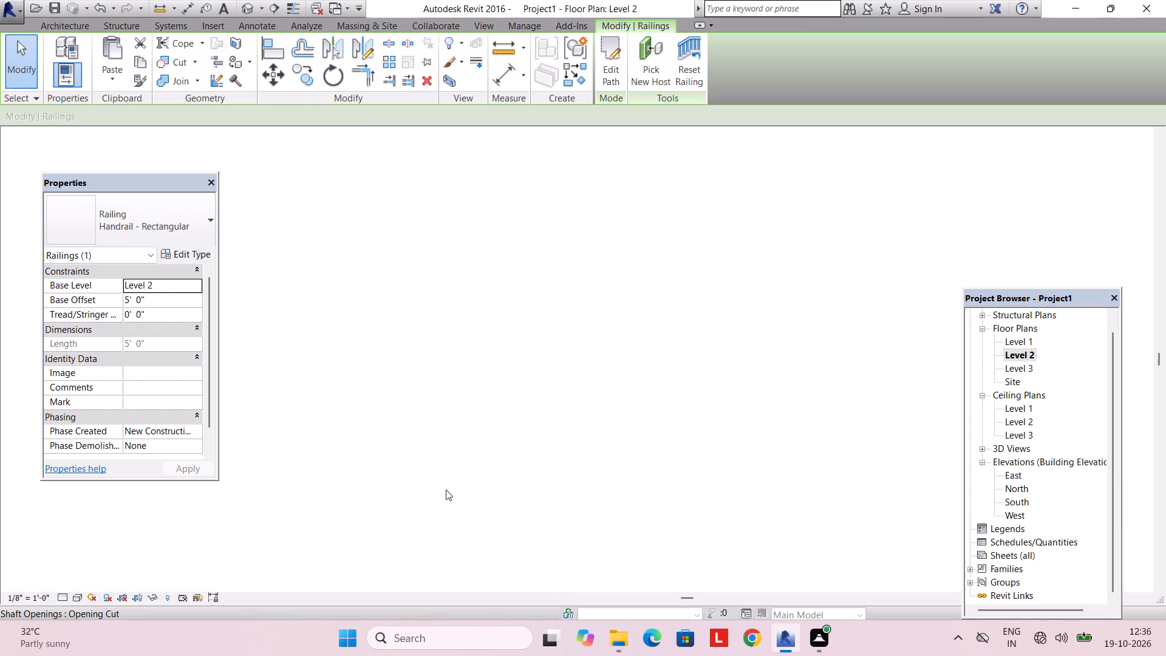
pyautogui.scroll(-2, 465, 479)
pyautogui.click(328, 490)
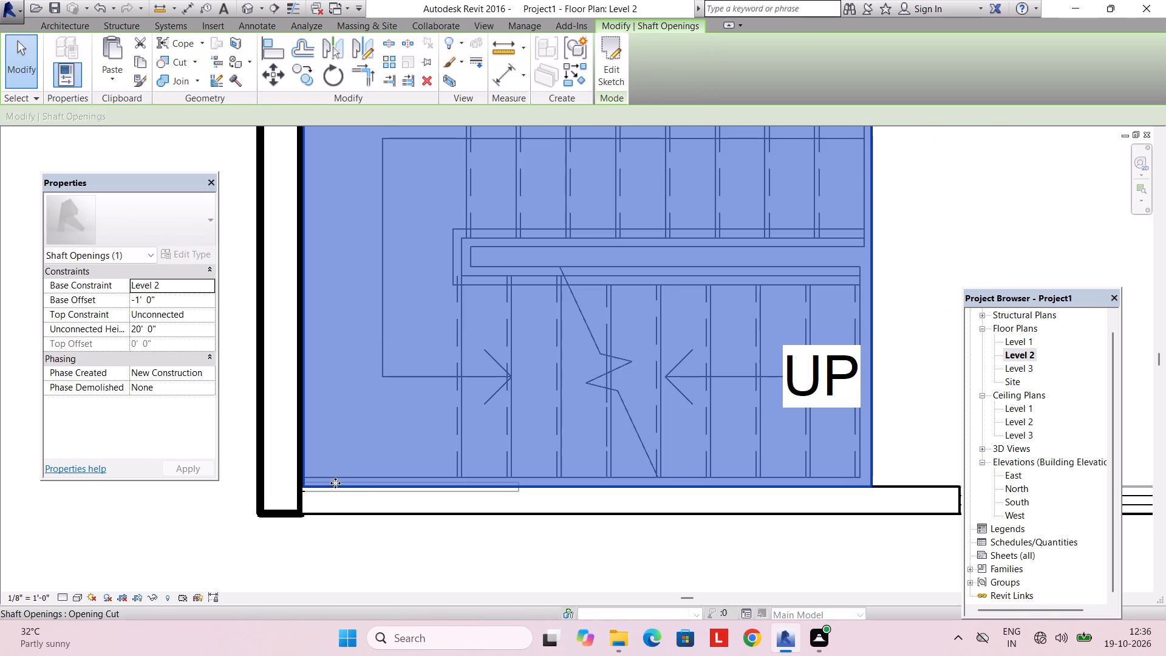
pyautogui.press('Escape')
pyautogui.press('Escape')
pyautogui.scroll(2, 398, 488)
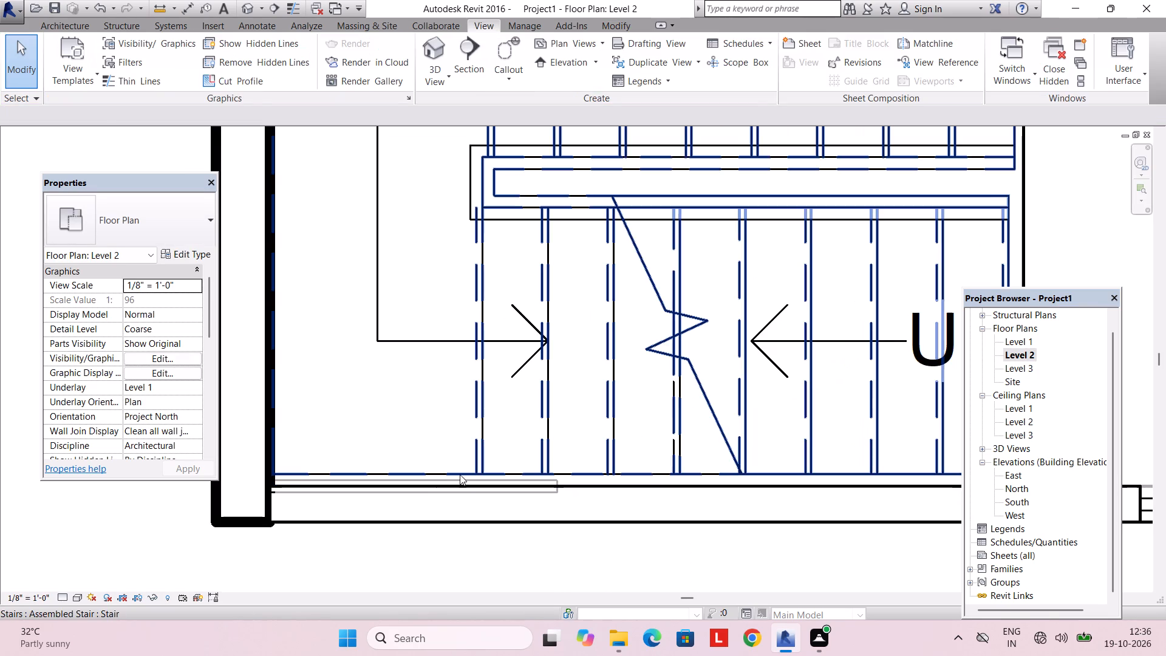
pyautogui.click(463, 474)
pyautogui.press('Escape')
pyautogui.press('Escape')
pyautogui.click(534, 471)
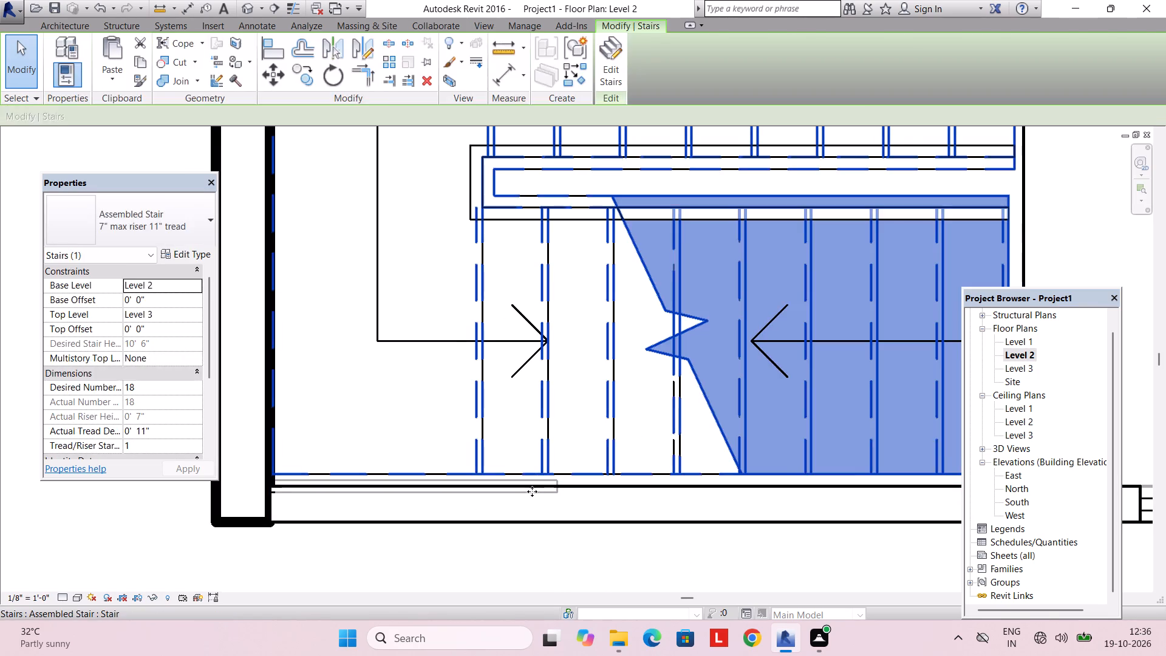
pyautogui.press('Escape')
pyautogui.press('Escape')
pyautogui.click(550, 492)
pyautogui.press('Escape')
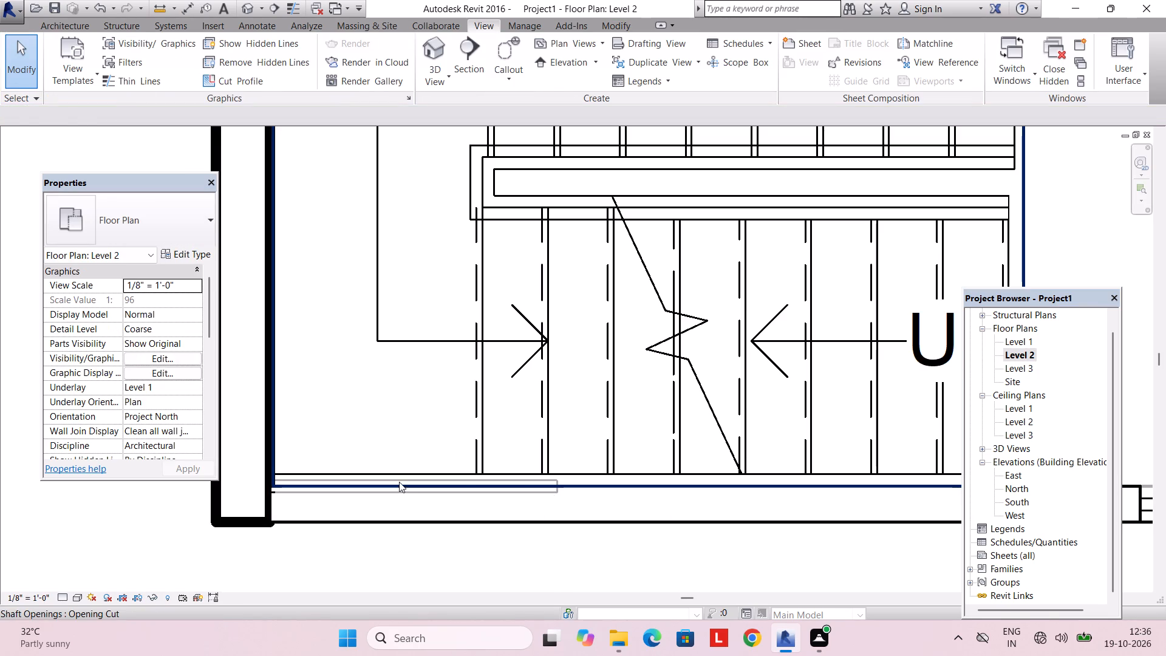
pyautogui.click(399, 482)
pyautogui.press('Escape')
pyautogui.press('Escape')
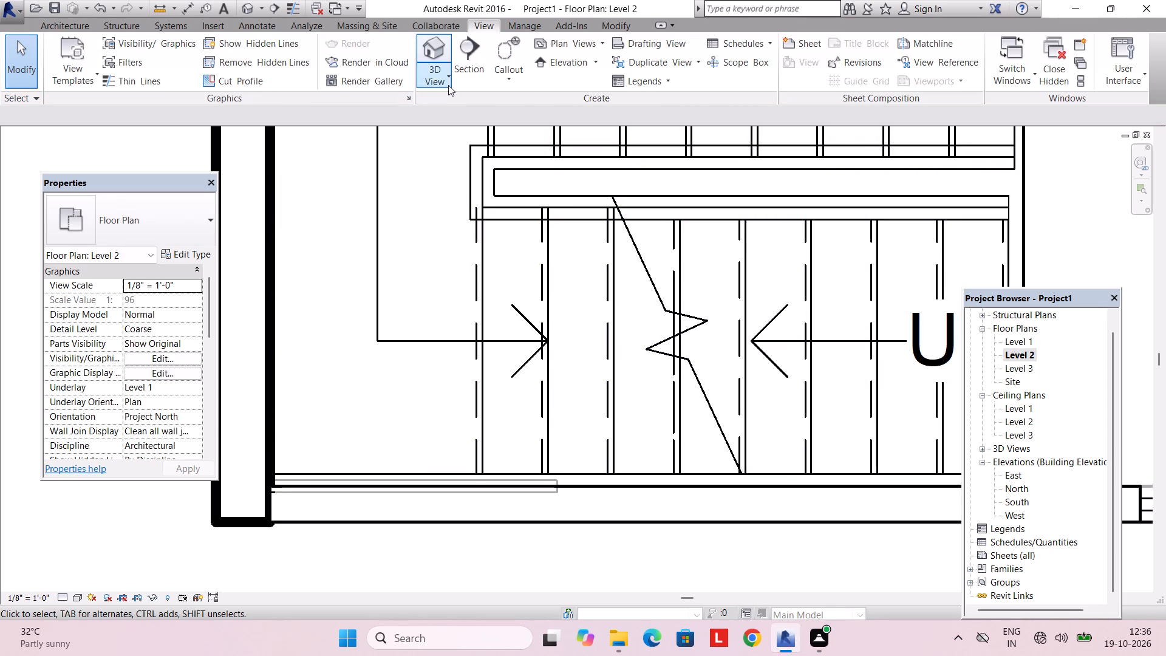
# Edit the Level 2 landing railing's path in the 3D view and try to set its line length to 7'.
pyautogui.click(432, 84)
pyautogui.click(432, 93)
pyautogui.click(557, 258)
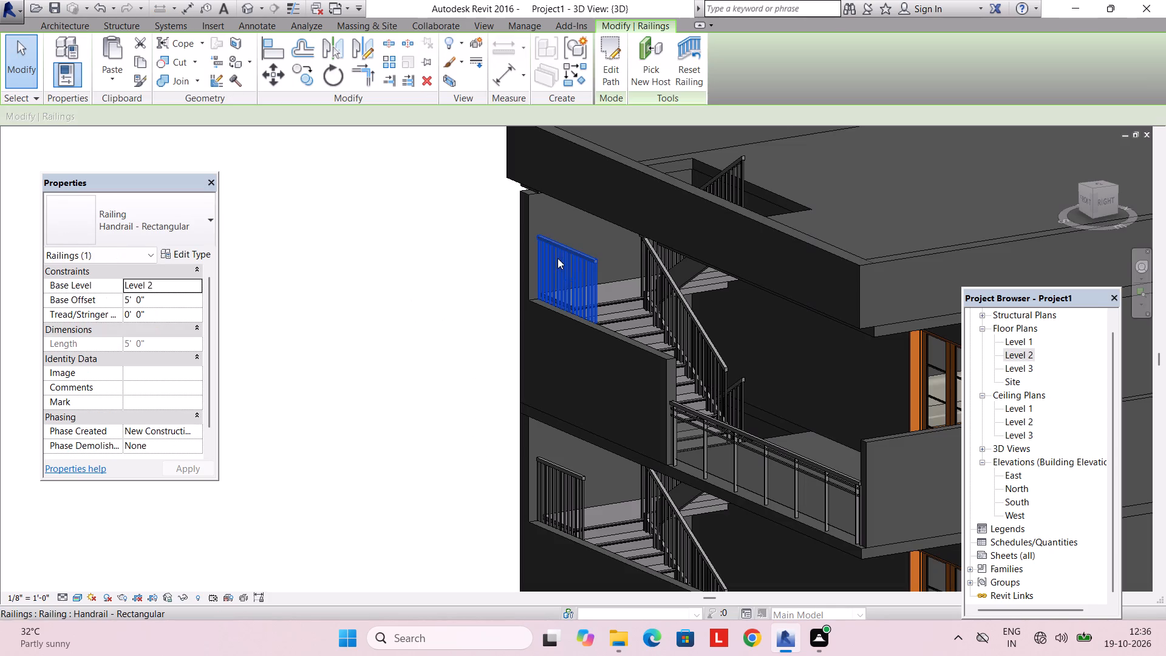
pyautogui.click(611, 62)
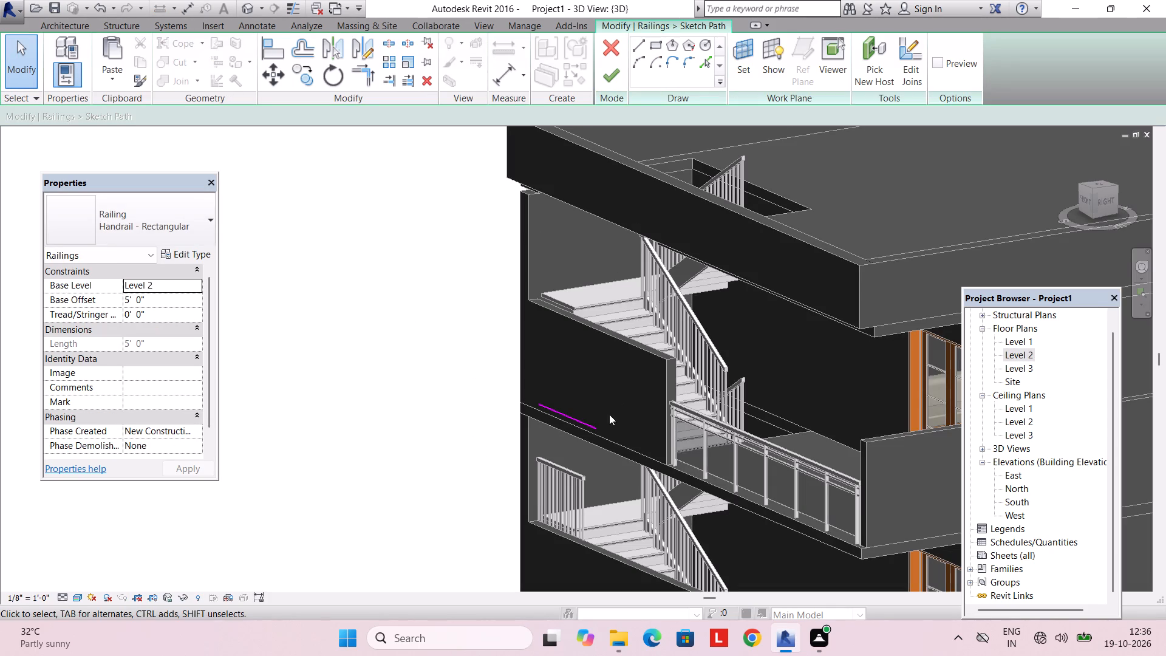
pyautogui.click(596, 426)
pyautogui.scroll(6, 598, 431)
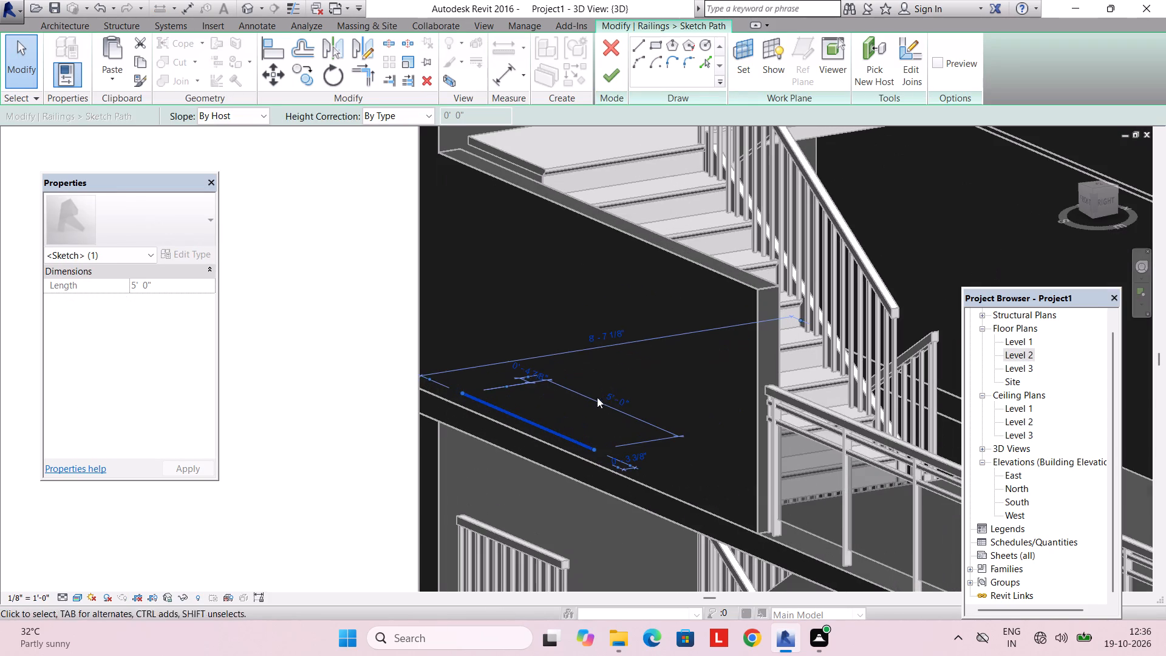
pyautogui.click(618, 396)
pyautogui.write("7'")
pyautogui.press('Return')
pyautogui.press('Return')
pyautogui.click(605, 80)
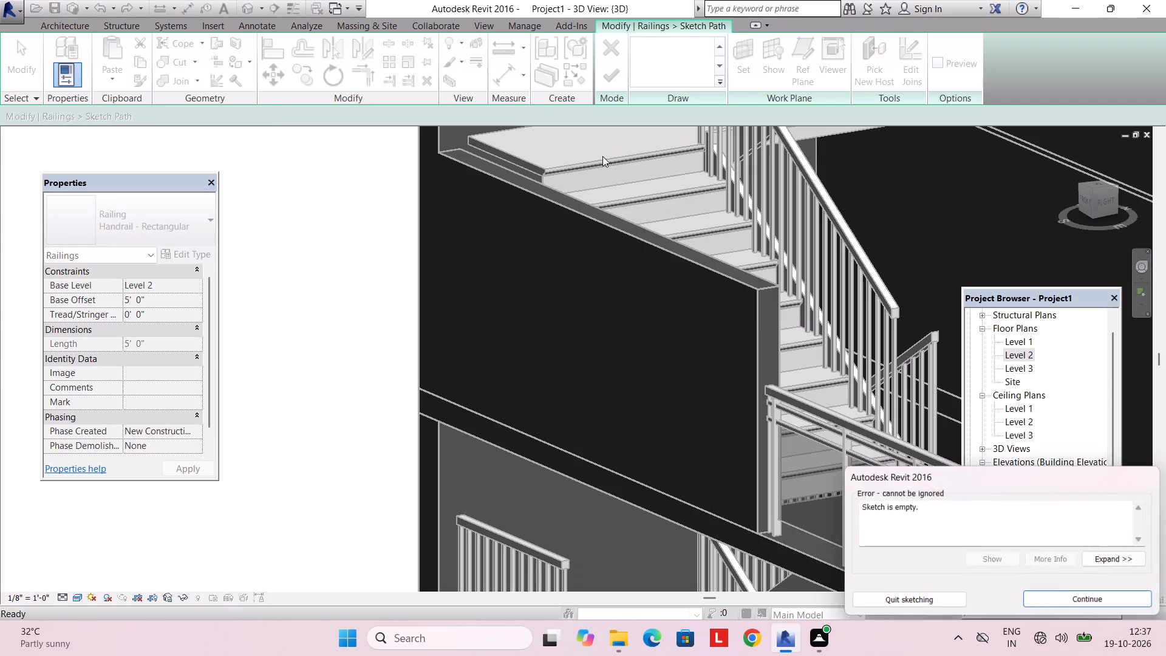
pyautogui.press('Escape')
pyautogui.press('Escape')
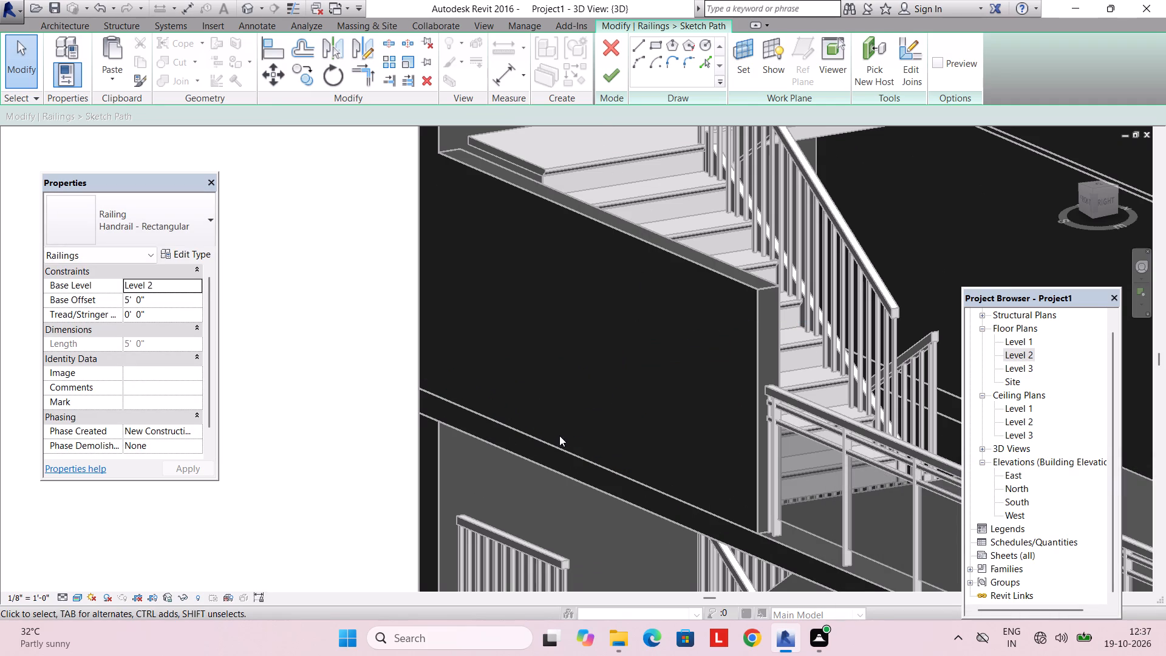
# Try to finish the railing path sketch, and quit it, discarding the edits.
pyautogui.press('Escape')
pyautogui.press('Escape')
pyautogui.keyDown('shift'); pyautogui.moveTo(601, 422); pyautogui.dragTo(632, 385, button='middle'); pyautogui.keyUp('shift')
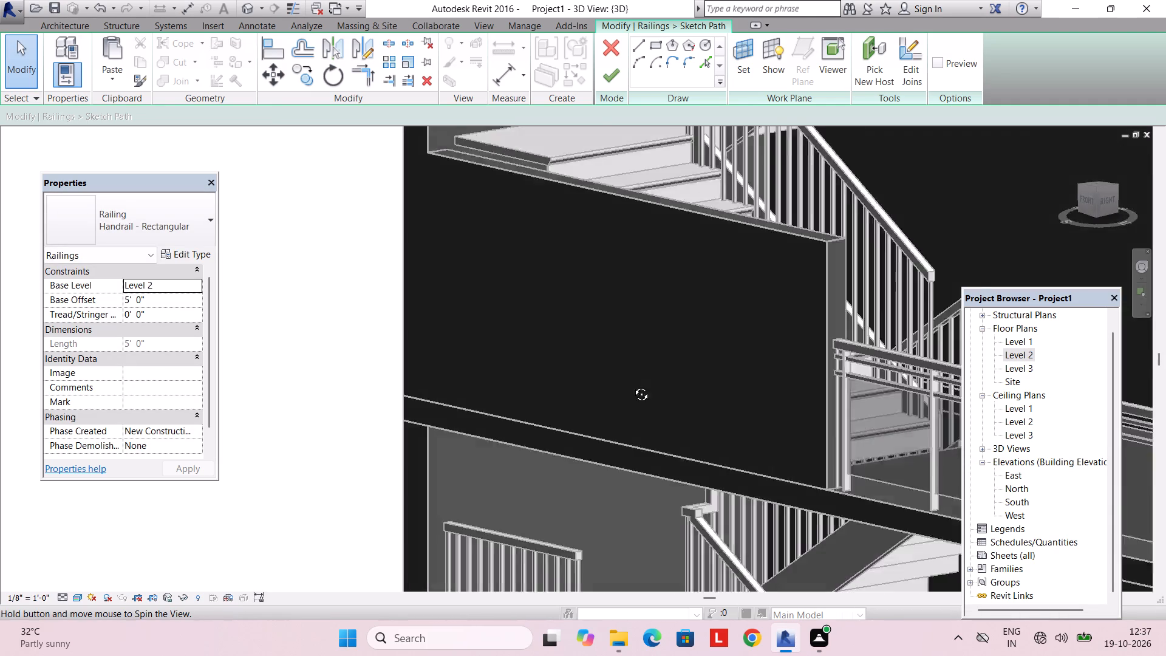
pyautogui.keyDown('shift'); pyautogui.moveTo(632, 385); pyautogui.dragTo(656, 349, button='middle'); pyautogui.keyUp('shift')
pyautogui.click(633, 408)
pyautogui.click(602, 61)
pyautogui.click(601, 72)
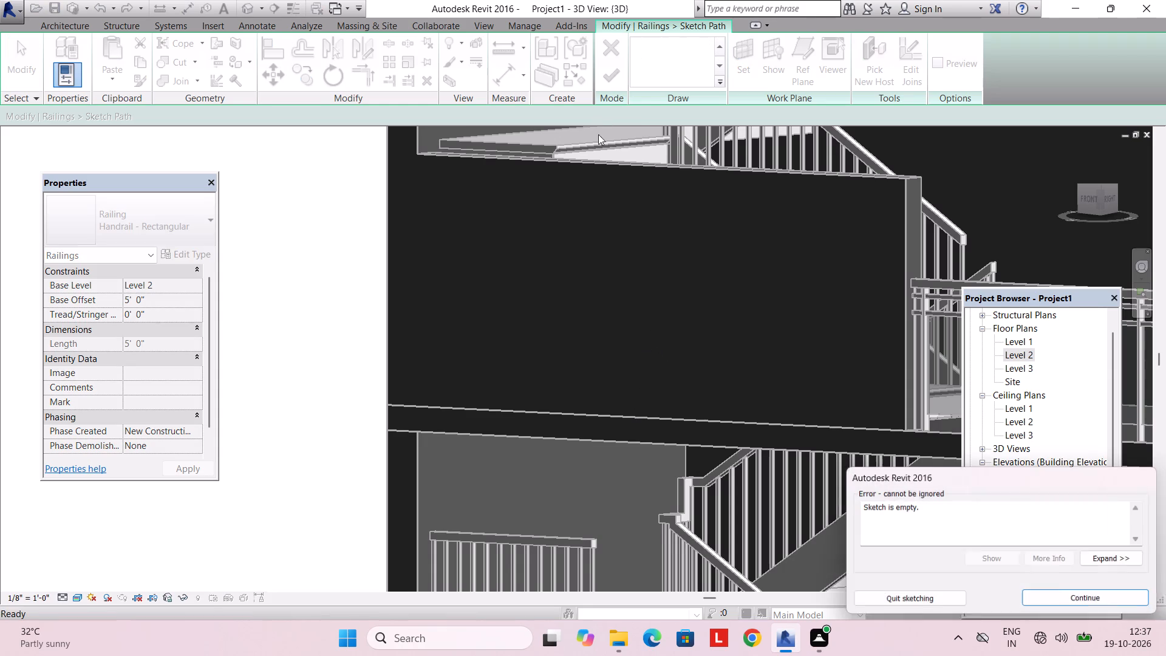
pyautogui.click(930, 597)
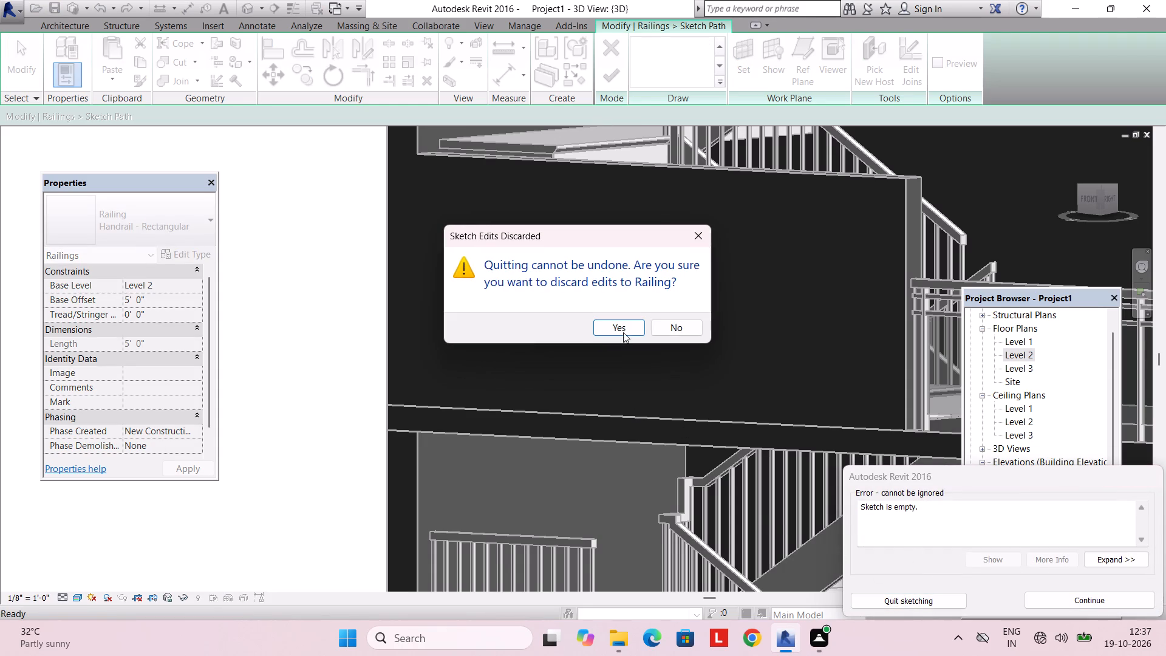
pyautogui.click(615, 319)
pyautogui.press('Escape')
# Edit the Level 2 landing railing's path in the 3D view, set its line length to 6' and finish the sketch.
pyautogui.click(575, 228)
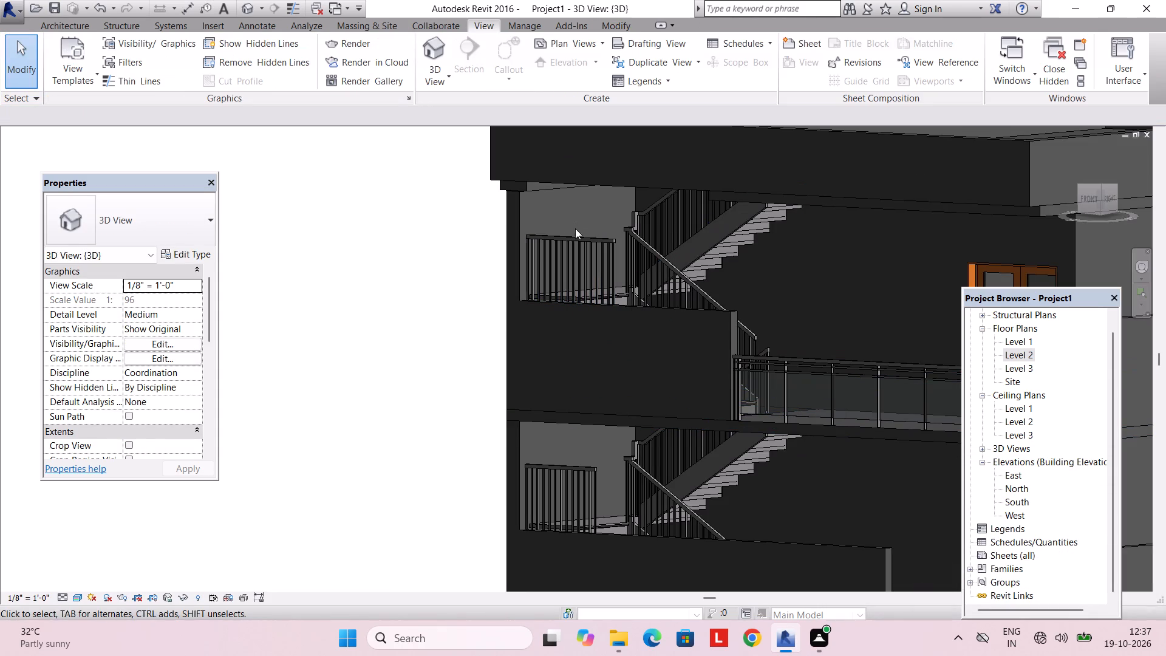
pyautogui.click(574, 240)
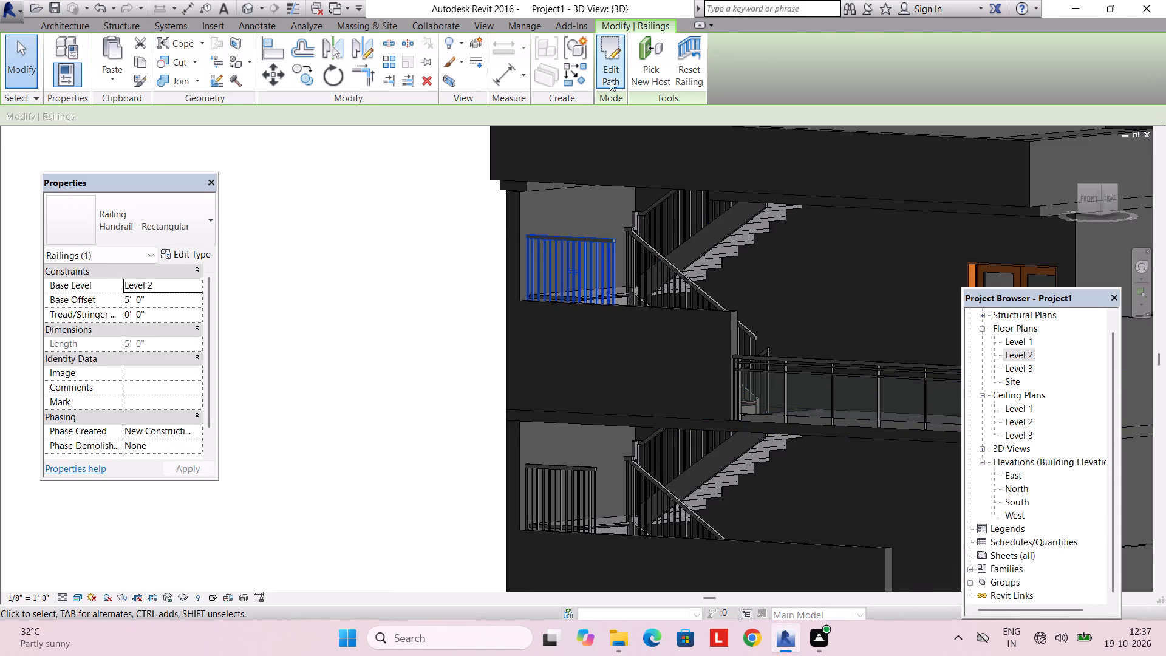
pyautogui.click(611, 72)
pyautogui.scroll(3, 633, 296)
pyautogui.click(575, 478)
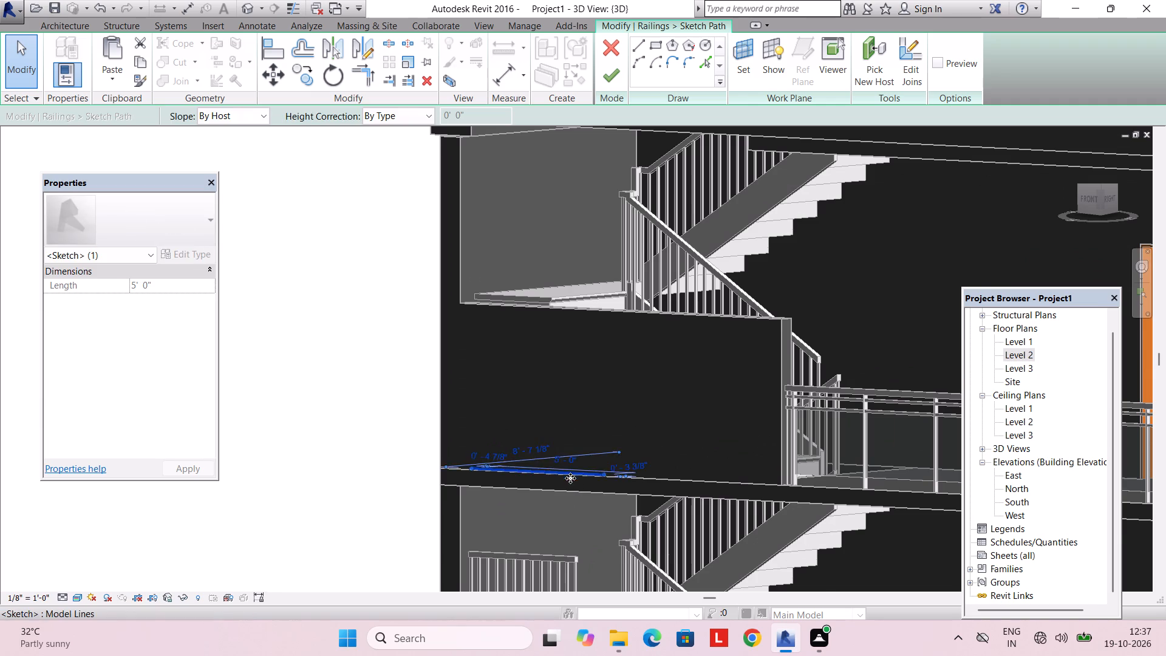
pyautogui.scroll(8, 568, 465)
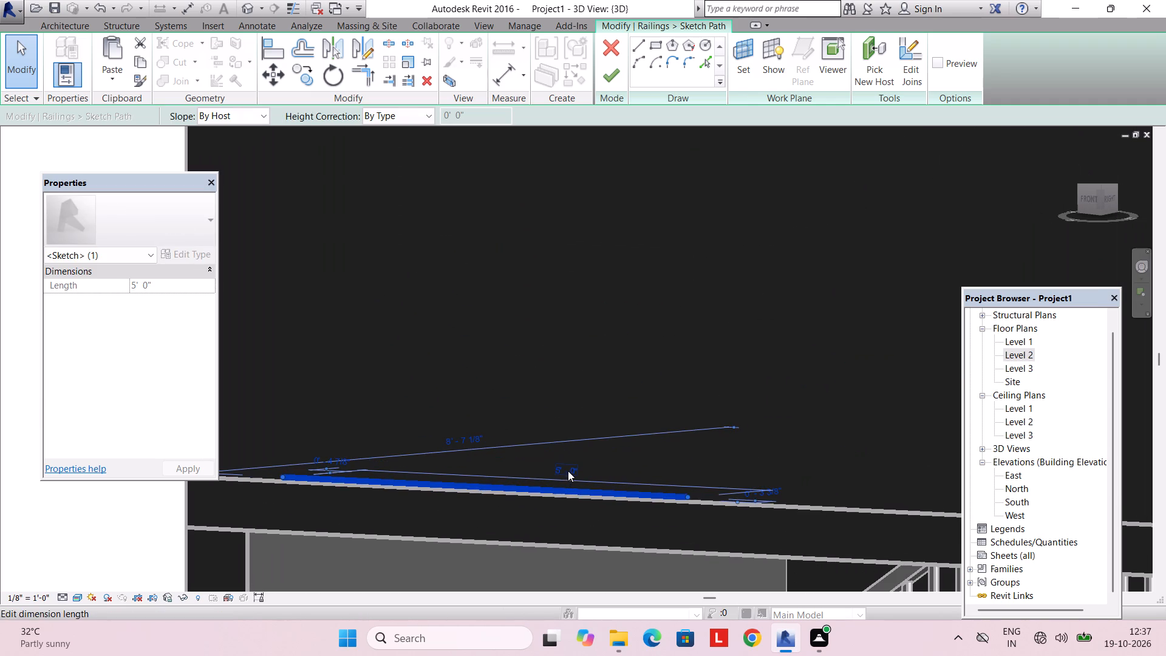
pyautogui.click(568, 471)
pyautogui.write("6'")
pyautogui.press('Return')
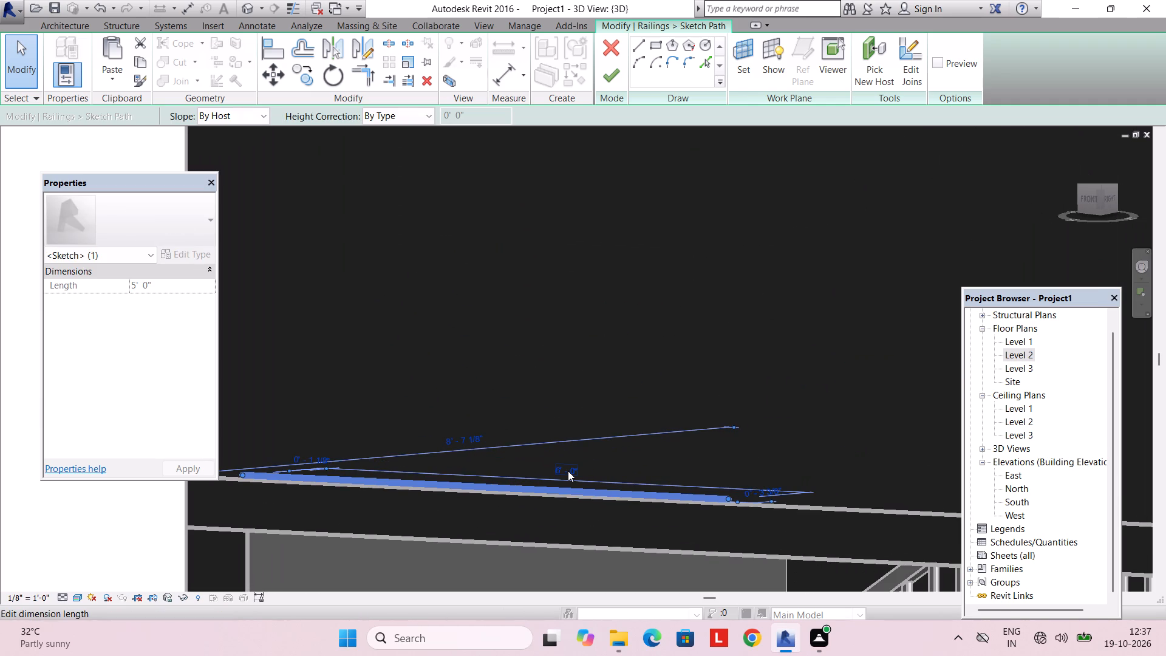
pyautogui.click(606, 79)
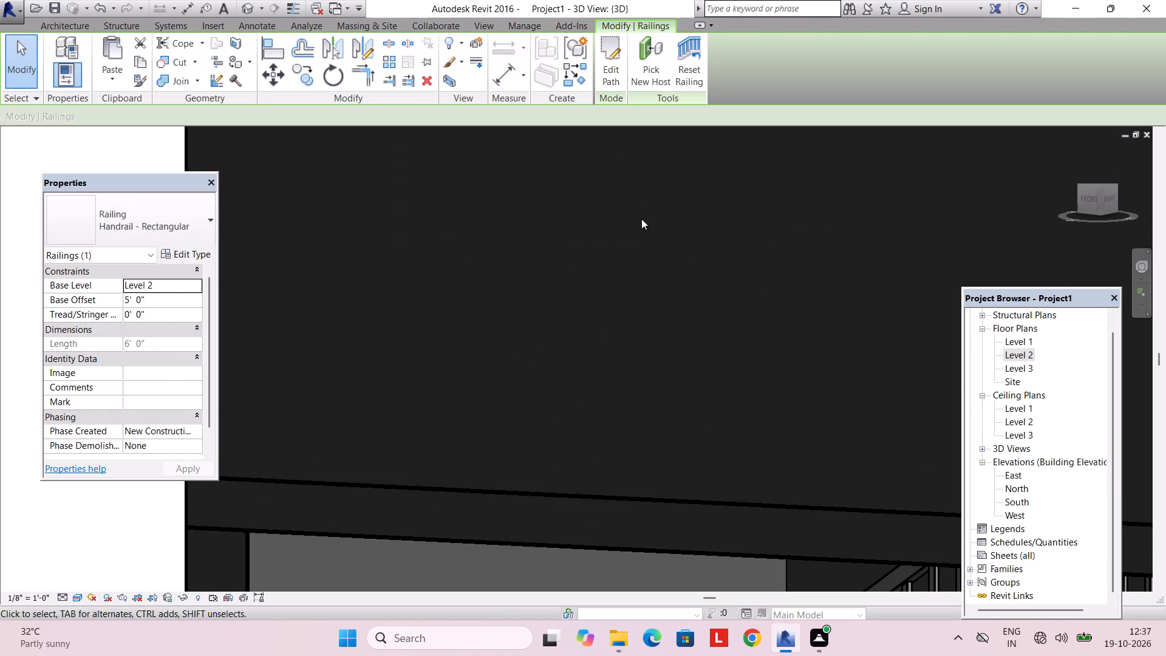
# Delete the rectangular landing railing above the front parapet on Level 2.
pyautogui.press('Escape')
pyautogui.scroll(-10, 649, 318)
pyautogui.moveTo(649, 318); pyautogui.dragTo(642, 341, button='middle')
pyautogui.keyDown('shift'); pyautogui.moveTo(670, 341); pyautogui.dragTo(622, 398, button='middle'); pyautogui.keyUp('shift')
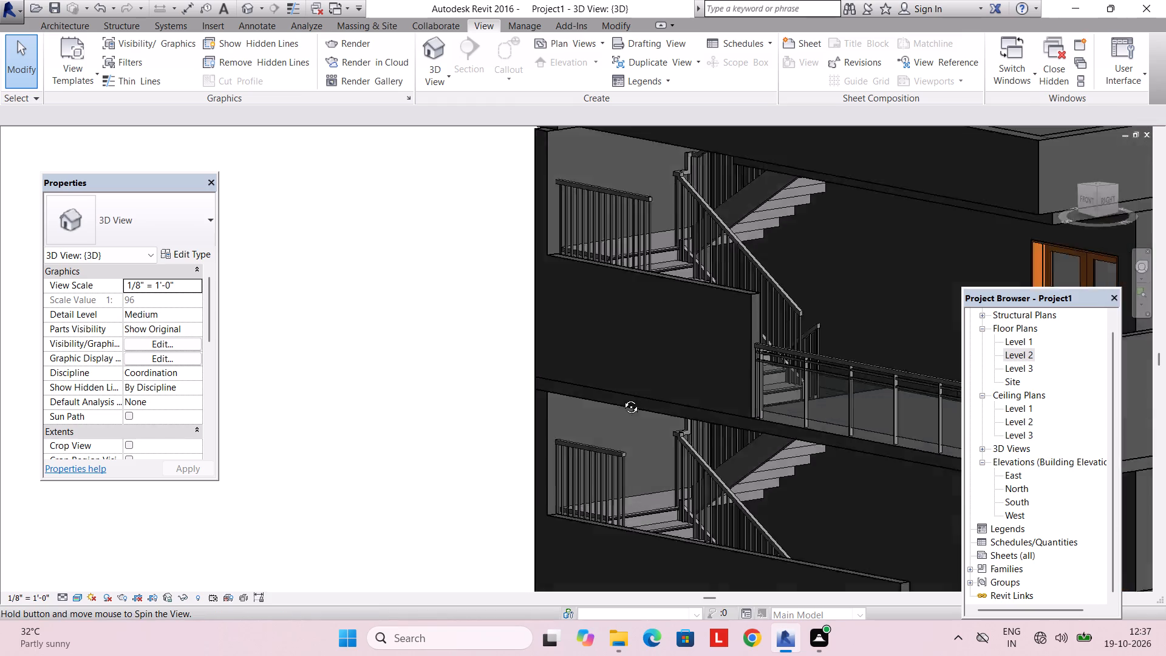
pyautogui.keyDown('shift'); pyautogui.moveTo(622, 398); pyautogui.dragTo(485, 358, button='middle'); pyautogui.keyUp('shift')
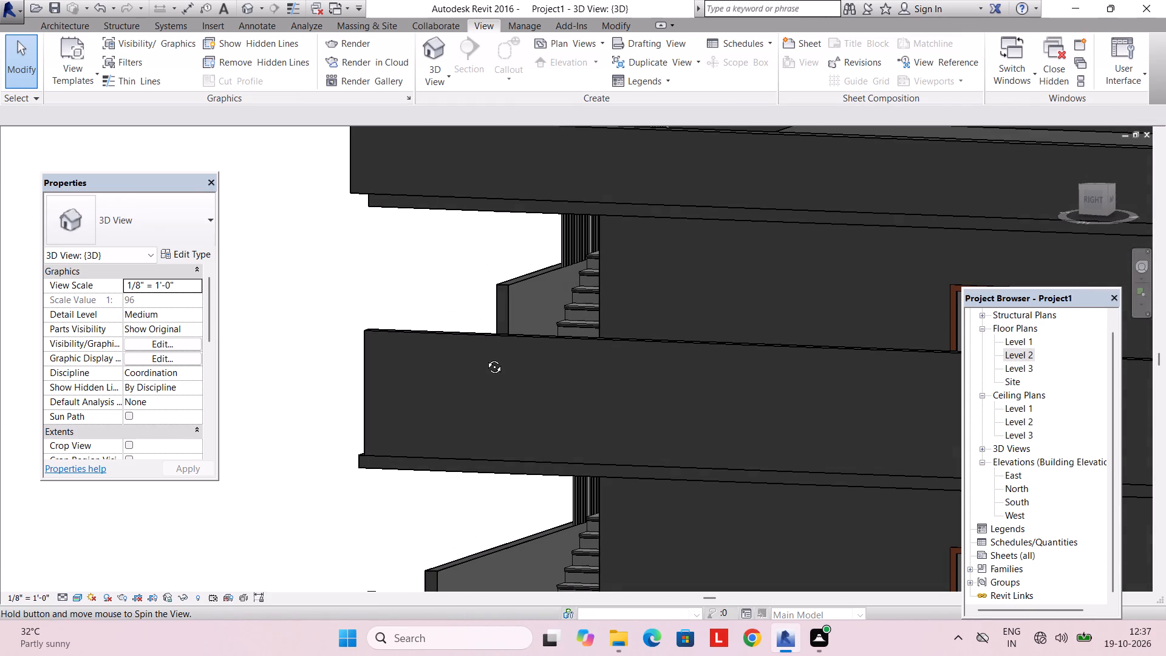
pyautogui.keyDown('shift'); pyautogui.moveTo(485, 358); pyautogui.dragTo(780, 367, button='middle'); pyautogui.keyUp('shift')
pyautogui.scroll(-5, 781, 362)
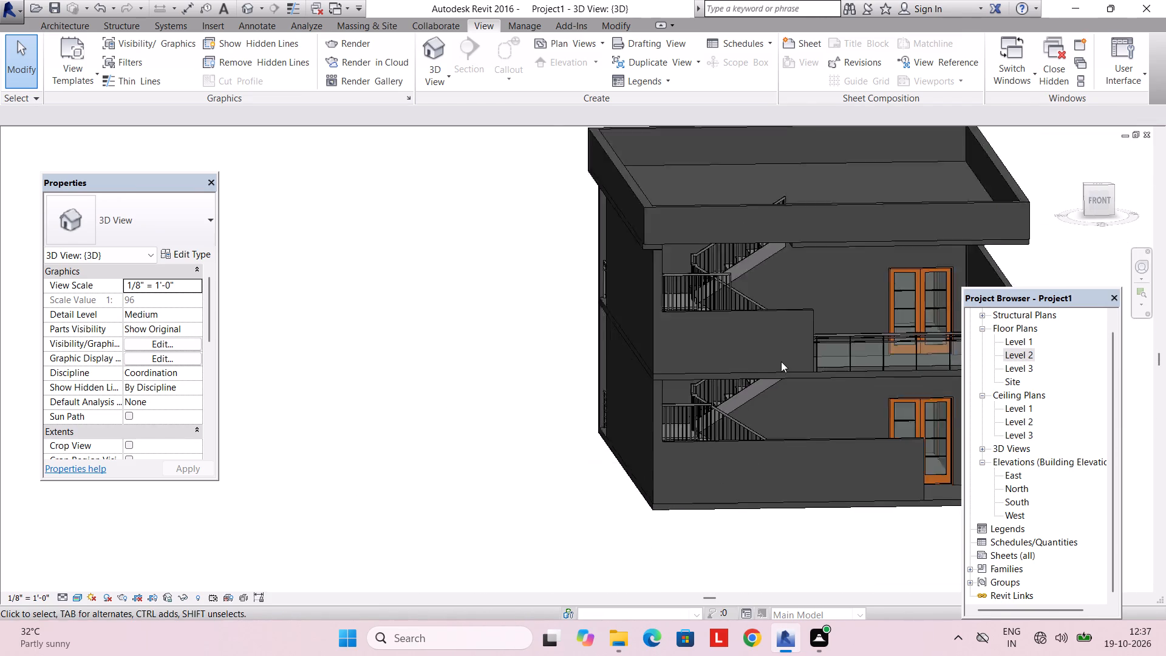
pyautogui.scroll(-2, 781, 361)
pyautogui.moveTo(781, 361); pyautogui.dragTo(707, 403, button='middle')
pyautogui.moveTo(706, 402); pyautogui.dragTo(686, 379, button='middle')
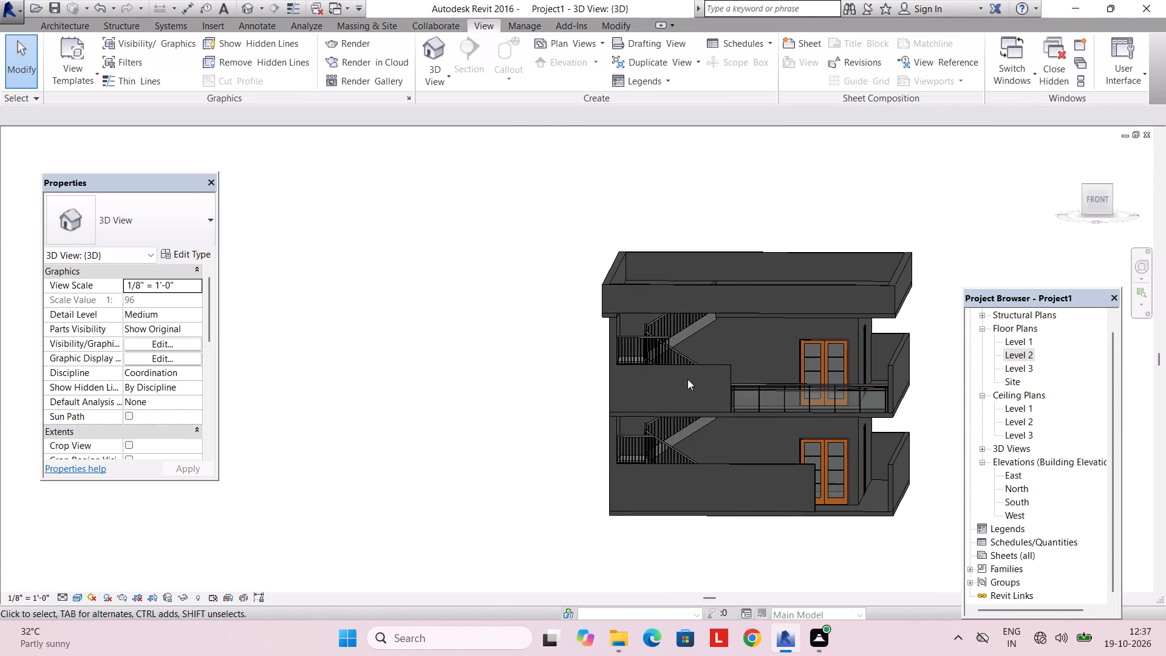
pyautogui.click(646, 340)
pyautogui.scroll(3, 643, 344)
pyautogui.press('Escape')
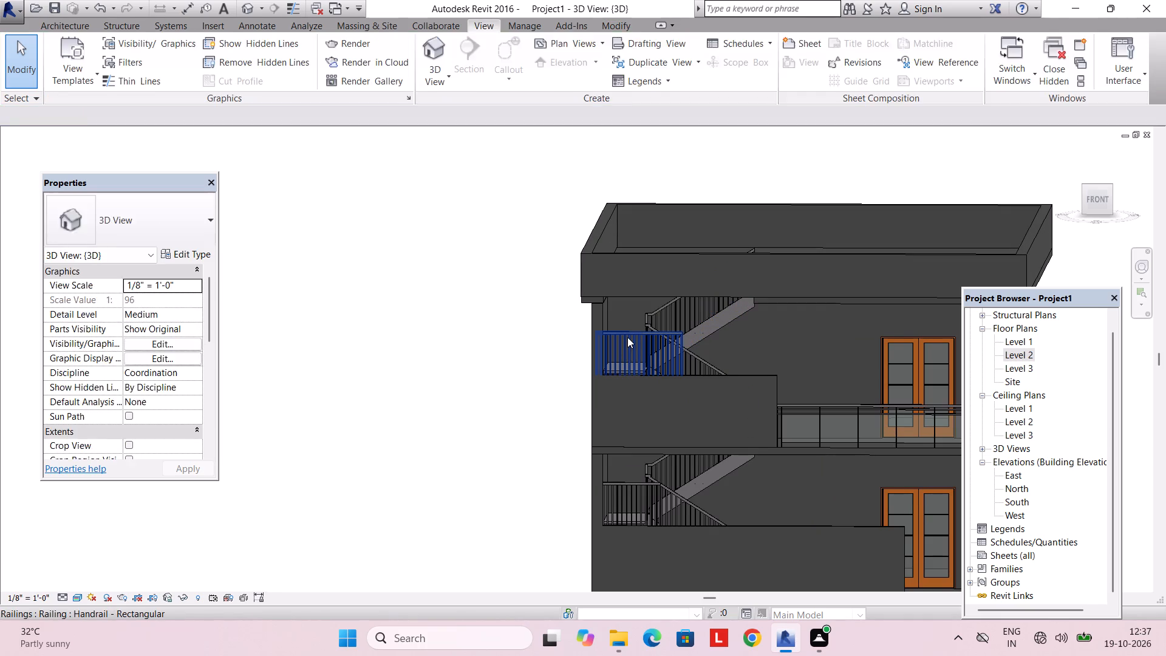
pyautogui.click(627, 337)
pyautogui.press('Delete')
# Delete the rectangular landing railing above the front parapet on Level 1.
pyautogui.scroll(-3, 656, 358)
pyautogui.moveTo(657, 364); pyautogui.dragTo(556, 376, button='middle')
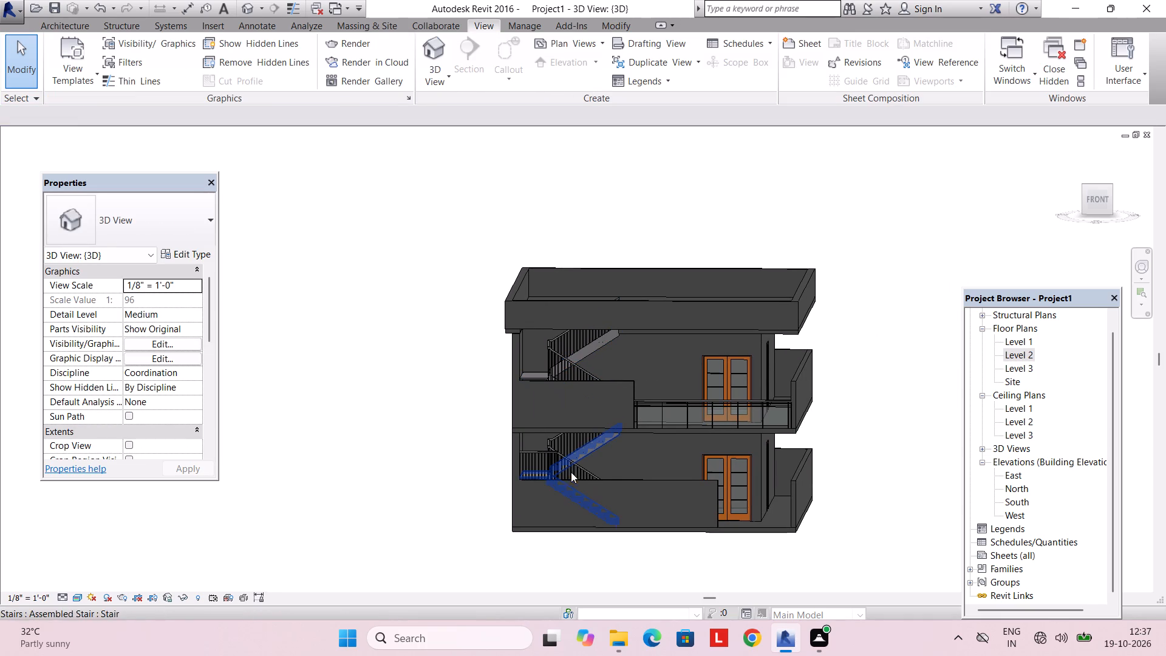
pyautogui.scroll(2, 530, 459)
pyautogui.click(539, 456)
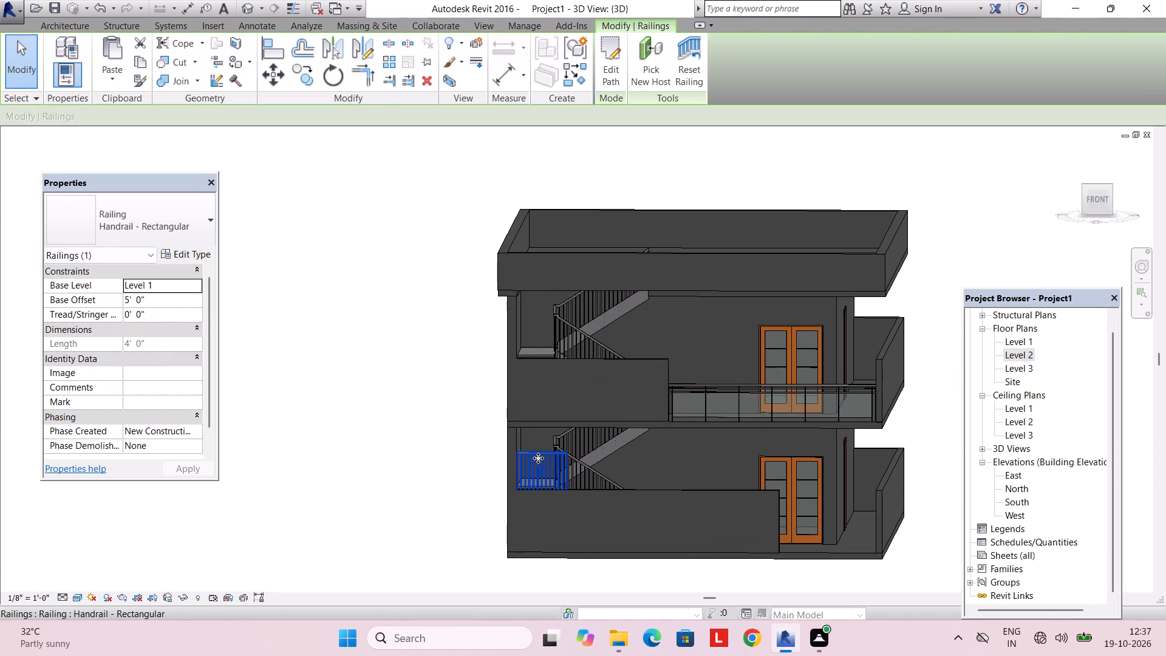
pyautogui.press('Delete')
# Set the unconnected height of the Level 1 front parapet wall to 3'.
pyautogui.click(587, 491)
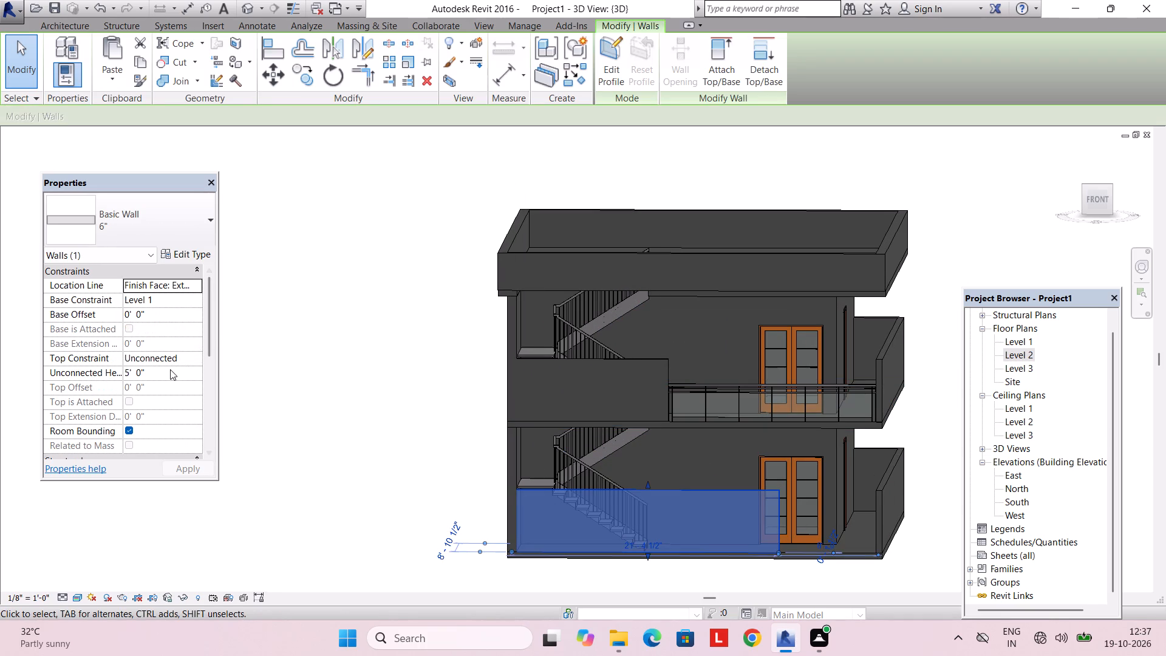
pyautogui.click(170, 369)
pyautogui.write("3'")
pyautogui.press('Return')
pyautogui.press('Return')
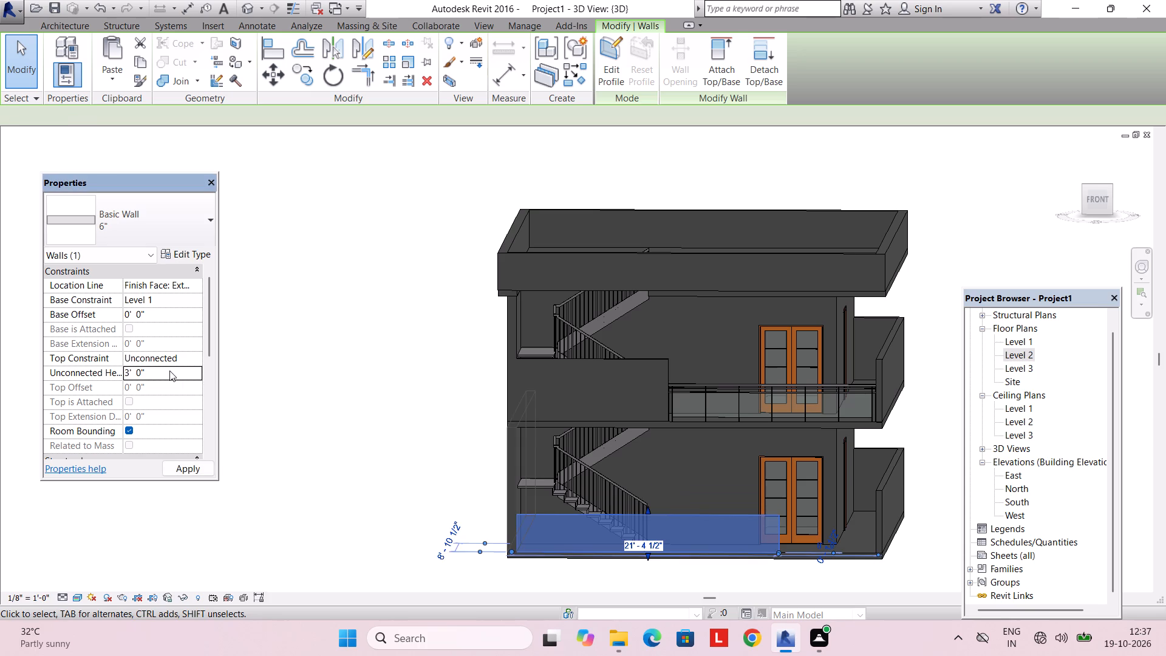
pyautogui.press('Escape')
pyautogui.press('Escape')
# Set the unconnected height of the Level 2 front parapet wall beside the glass railing to 3'.
pyautogui.scroll(-2, 725, 432)
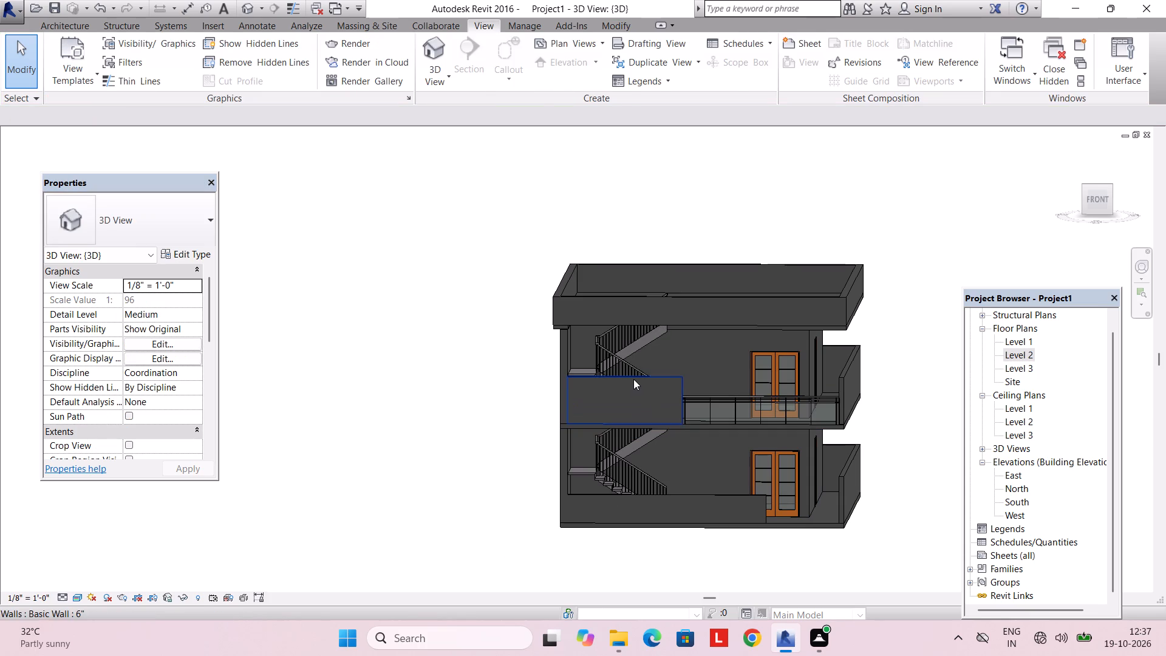
pyautogui.click(633, 379)
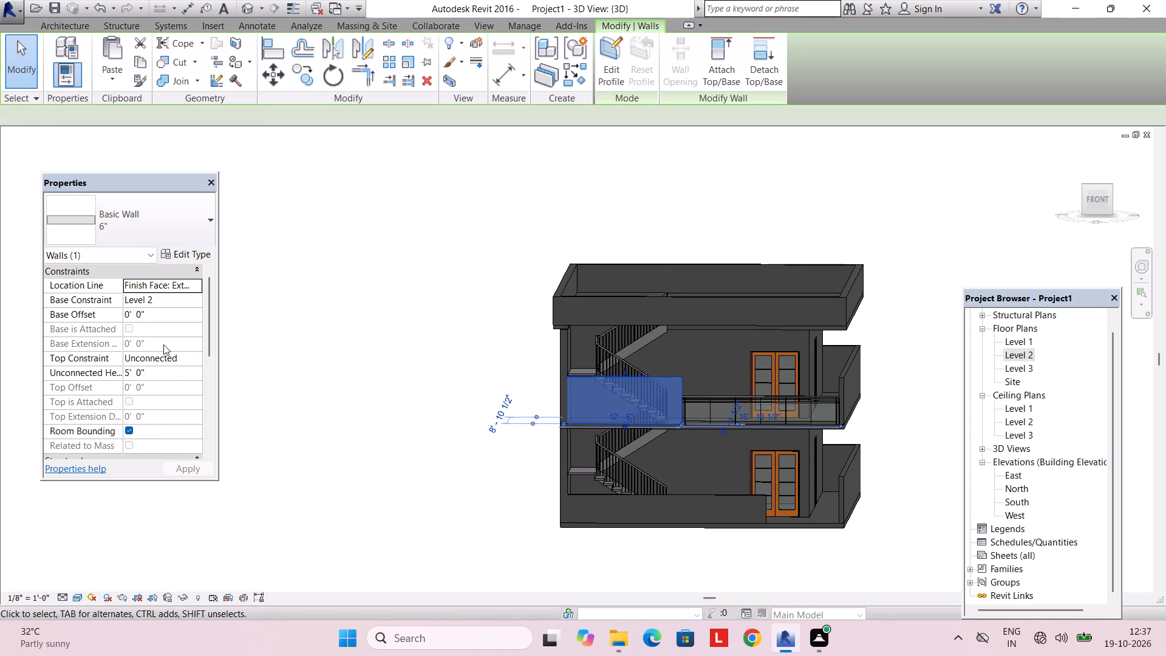
pyautogui.click(164, 370)
pyautogui.write("3'")
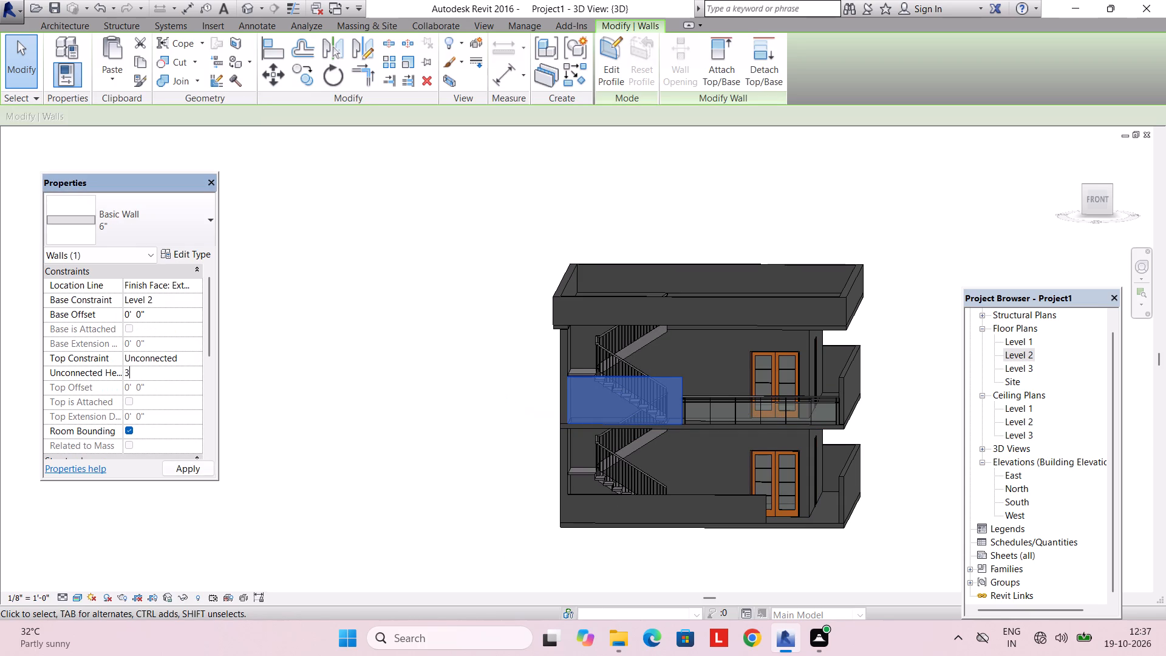
pyautogui.press('Return')
pyautogui.press('Return')
pyautogui.press('Escape')
pyautogui.press('Escape')
# Examine the front parapets and staircases on both levels in the 3D view.
pyautogui.scroll(-3, 896, 483)
pyautogui.moveTo(880, 478); pyautogui.dragTo(772, 535, button='middle')
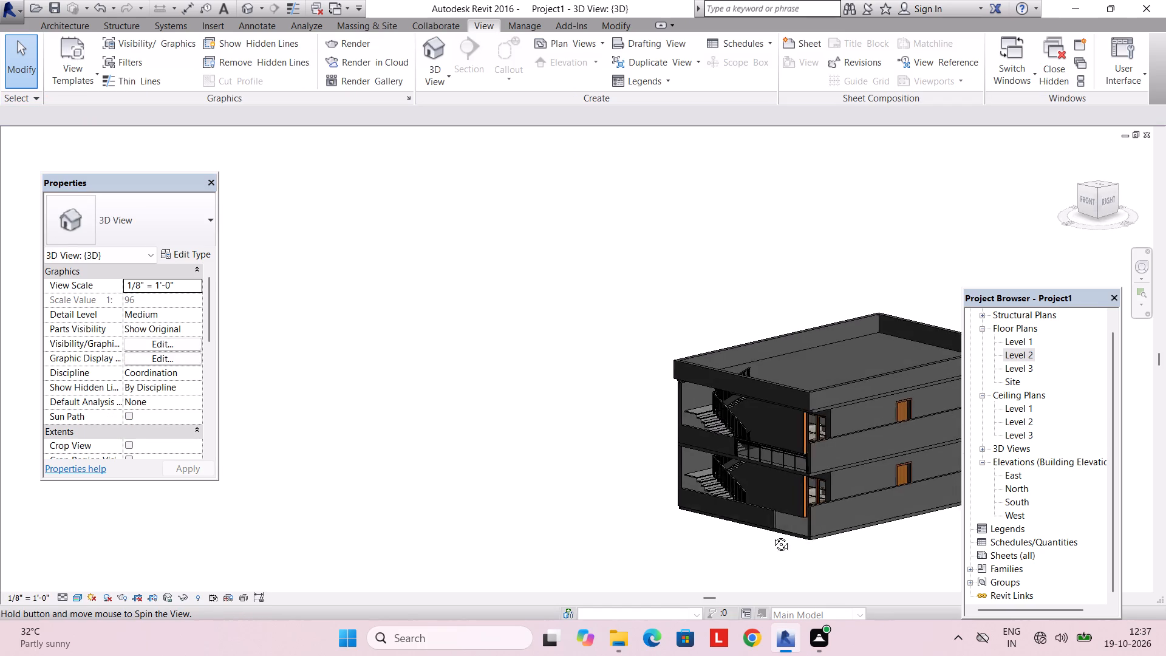
pyautogui.moveTo(772, 535); pyautogui.dragTo(864, 538, button='middle')
pyautogui.scroll(3, 748, 421)
pyautogui.moveTo(742, 428); pyautogui.dragTo(581, 487, button='middle')
pyautogui.keyDown('shift'); pyautogui.moveTo(580, 487); pyautogui.dragTo(595, 478, button='middle'); pyautogui.keyUp('shift')
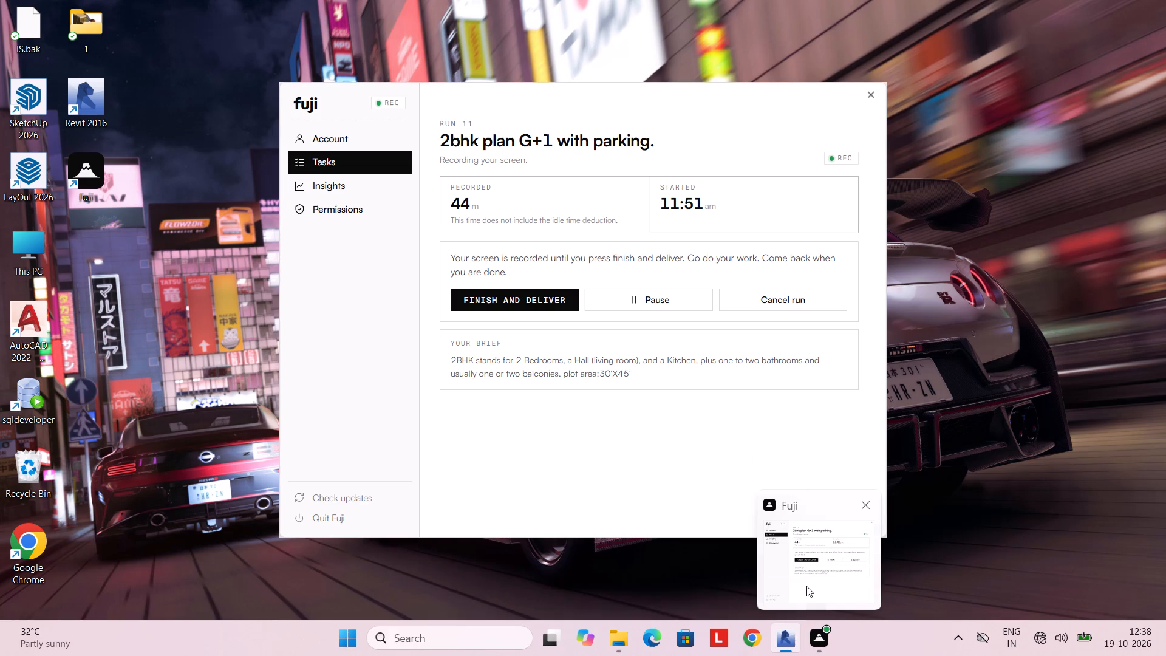
pyautogui.moveTo(604, 477); pyautogui.dragTo(584, 357, button='middle')
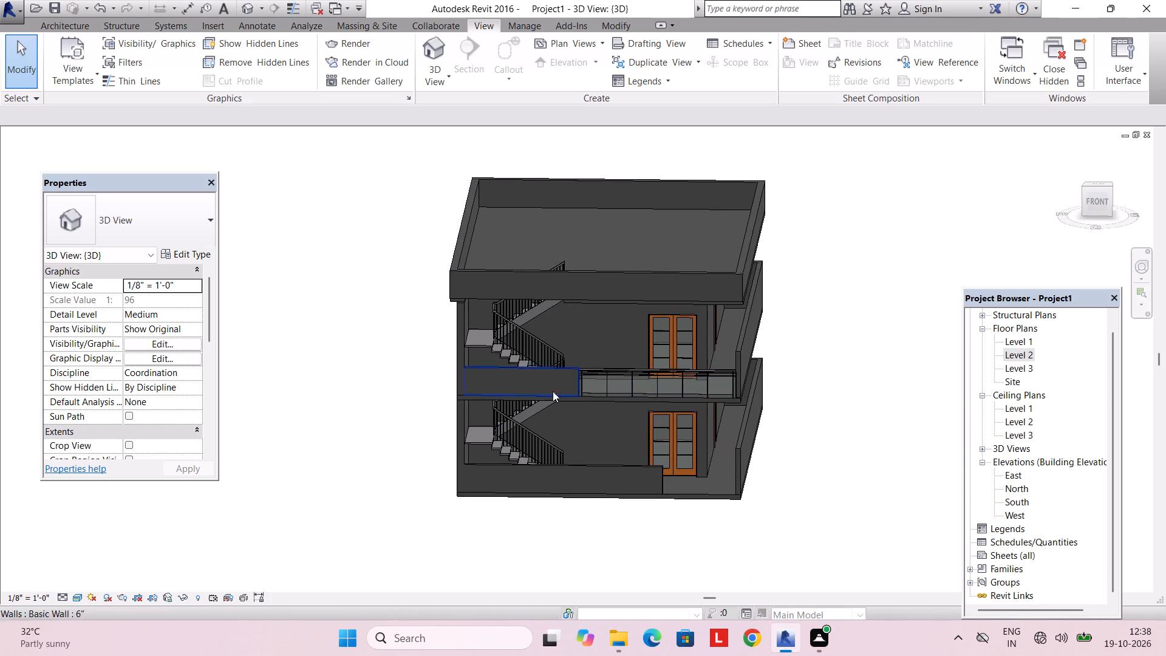
pyautogui.scroll(5, 540, 397)
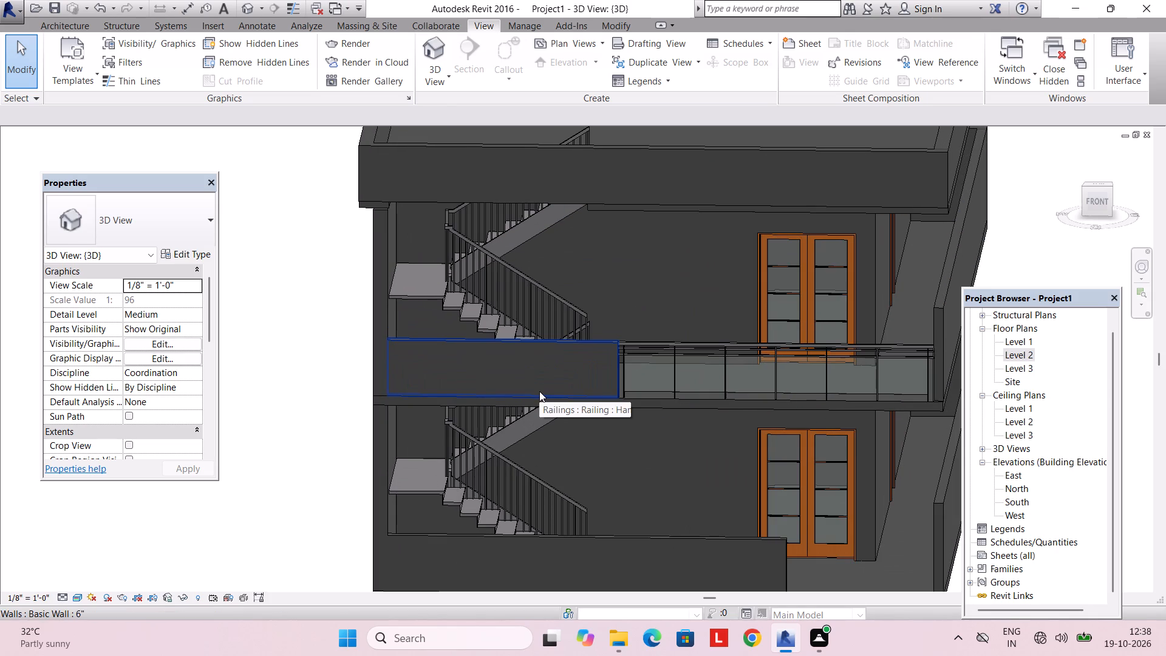
# Edit the Level 3 floor boundary, nudge its front edge line outward under the roof parapet, and finish the sketch.
pyautogui.keyDown('shift'); pyautogui.moveTo(608, 202); pyautogui.dragTo(613, 178, button='middle'); pyautogui.keyUp('shift')
pyautogui.keyDown('shift'); pyautogui.moveTo(585, 230); pyautogui.dragTo(629, 129, button='middle'); pyautogui.keyUp('shift')
pyautogui.keyDown('shift'); pyautogui.moveTo(604, 200); pyautogui.dragTo(615, 158, button='middle'); pyautogui.keyUp('shift')
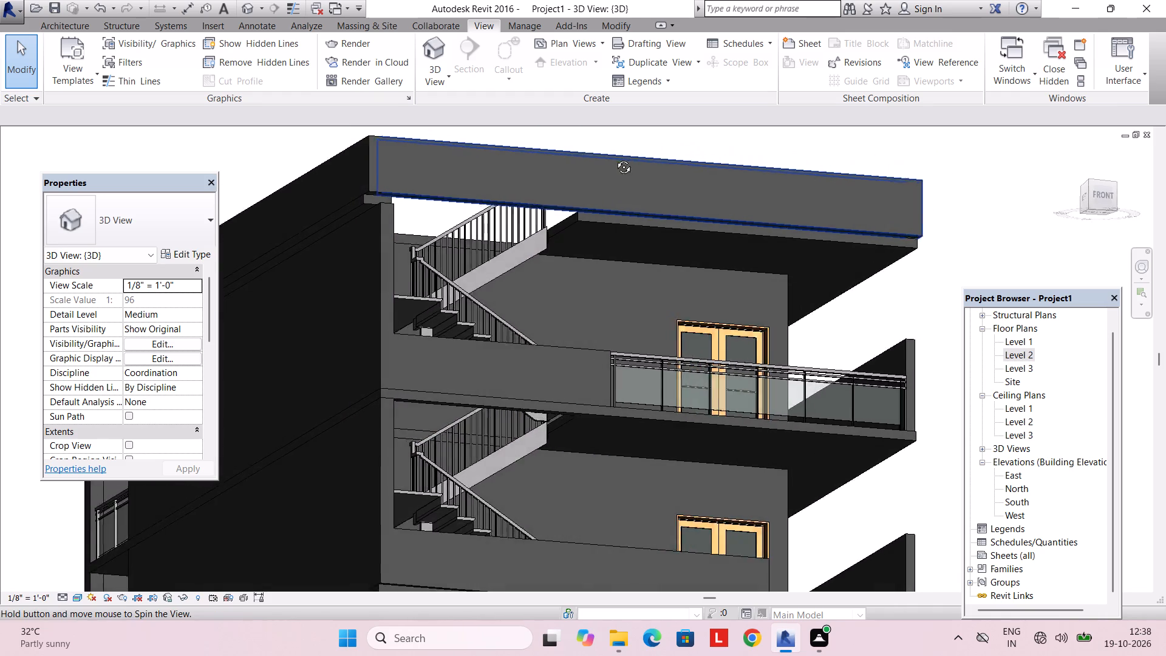
pyautogui.keyDown('shift'); pyautogui.moveTo(615, 158); pyautogui.dragTo(616, 100, button='middle'); pyautogui.keyUp('shift')
pyautogui.scroll(3, 476, 211)
pyautogui.click(313, 212)
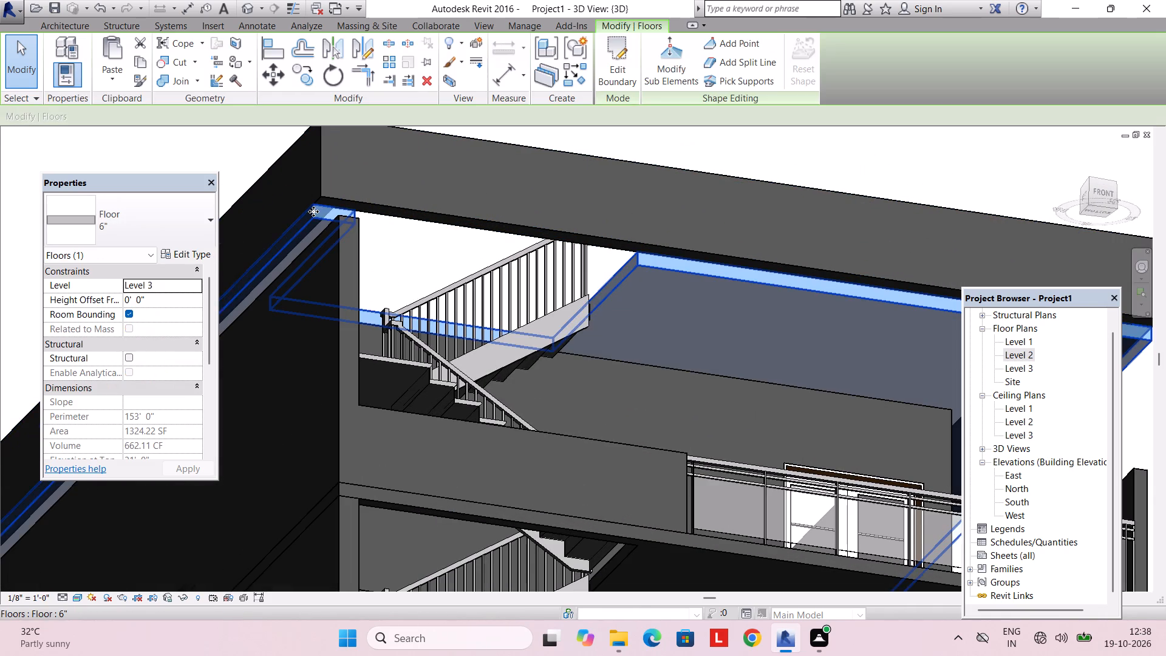
pyautogui.click(630, 53)
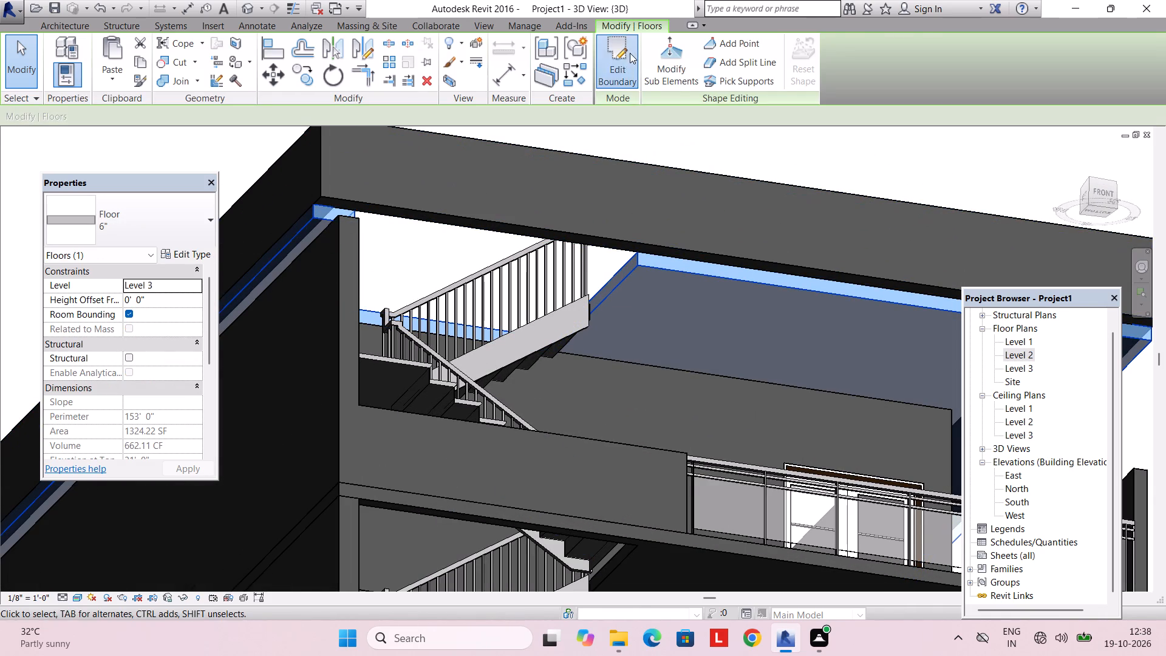
pyautogui.scroll(2, 396, 201)
pyautogui.click(389, 219)
pyautogui.press('Up')
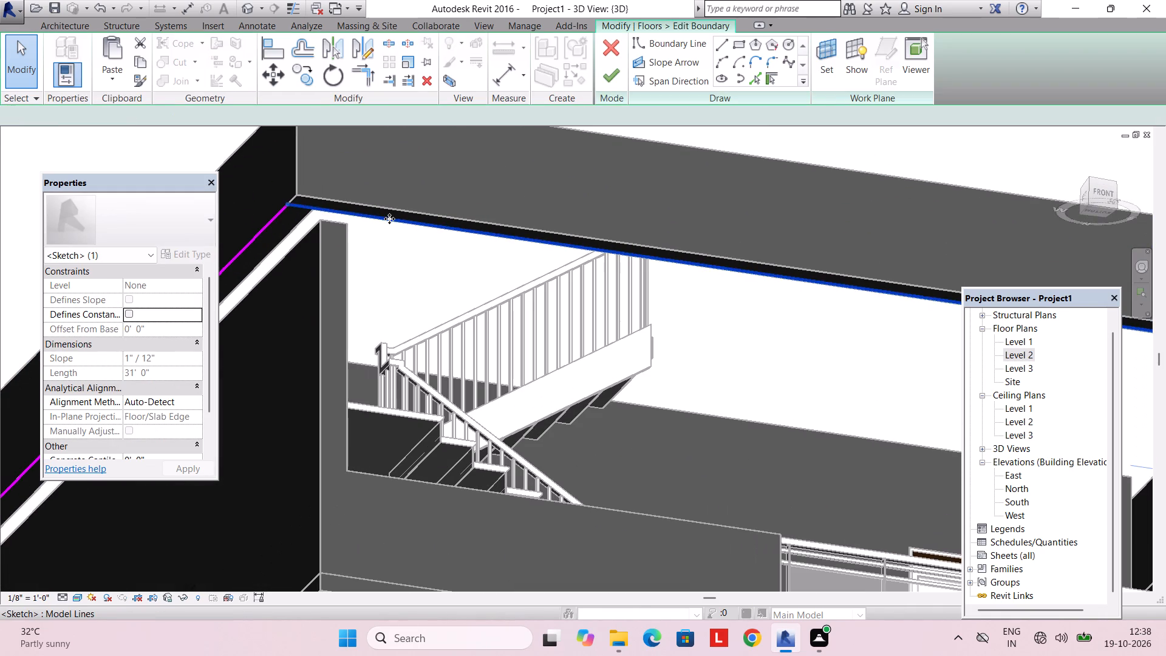
pyautogui.press('Up')
pyautogui.press('Up')
pyautogui.press('Up')
pyautogui.press('Up')
pyautogui.press('Up')
pyautogui.press('Up')
pyautogui.press('Up')
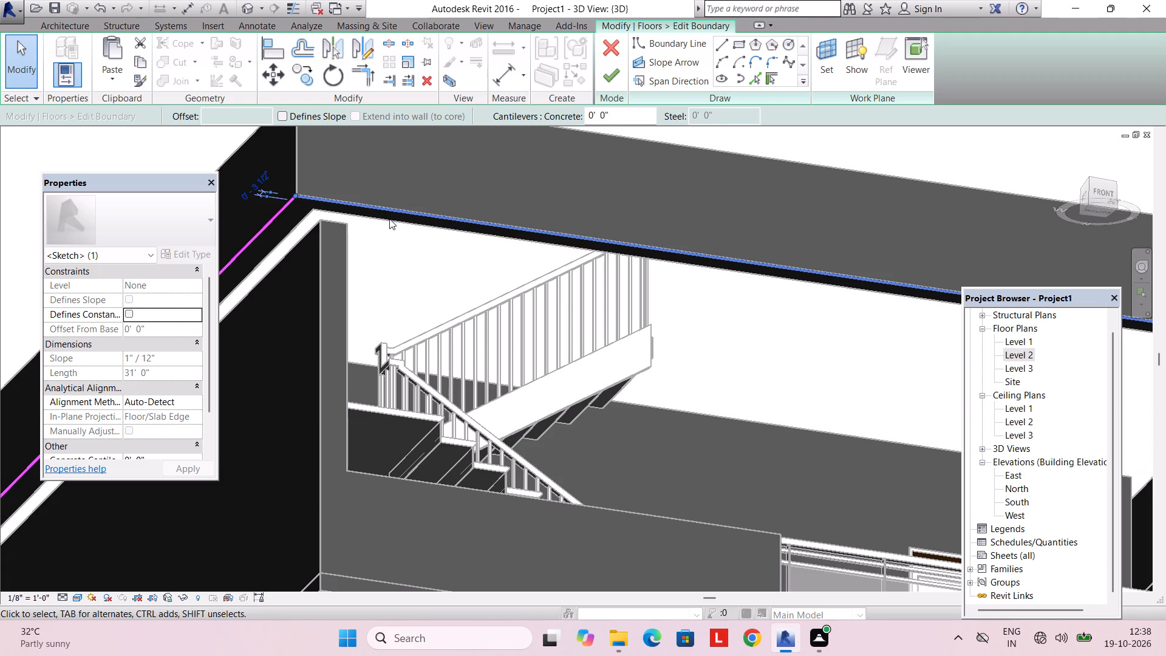
pyautogui.click(626, 86)
pyautogui.click(624, 84)
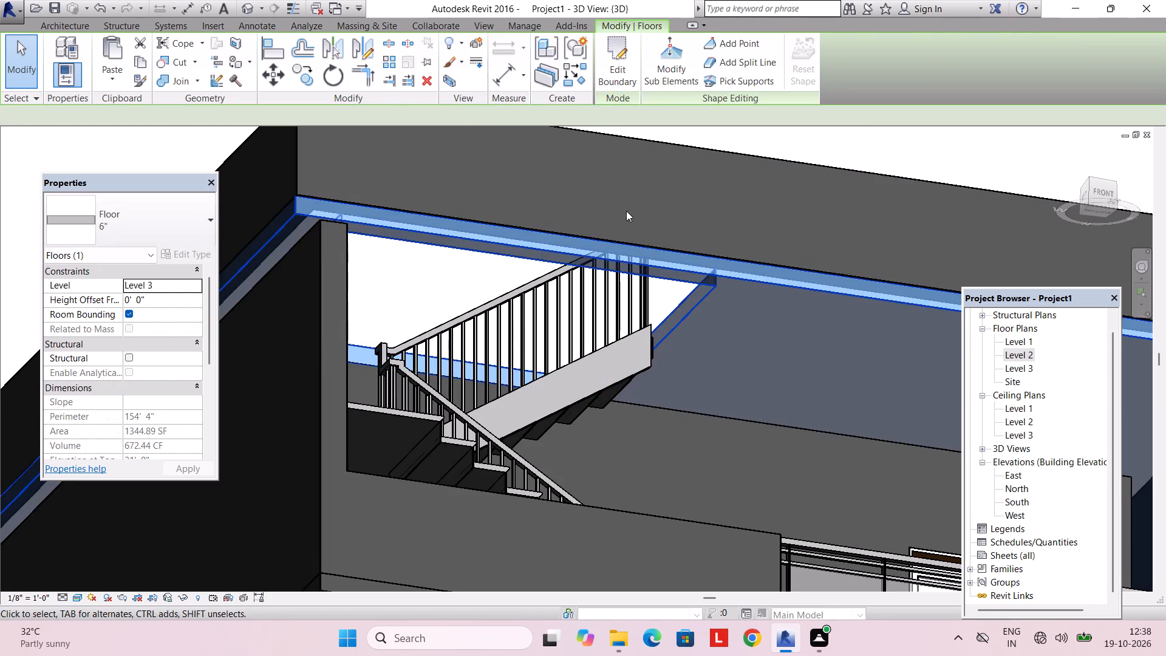
pyautogui.press('Escape')
# Edit the Level 3 floor boundary again, fine-adjust its front edge line to the parapet's outer face, and finish the sketch.
pyautogui.scroll(4, 640, 258)
pyautogui.keyDown('shift'); pyautogui.moveTo(637, 264); pyautogui.dragTo(667, 200, button='middle'); pyautogui.keyUp('shift')
pyautogui.click(588, 394)
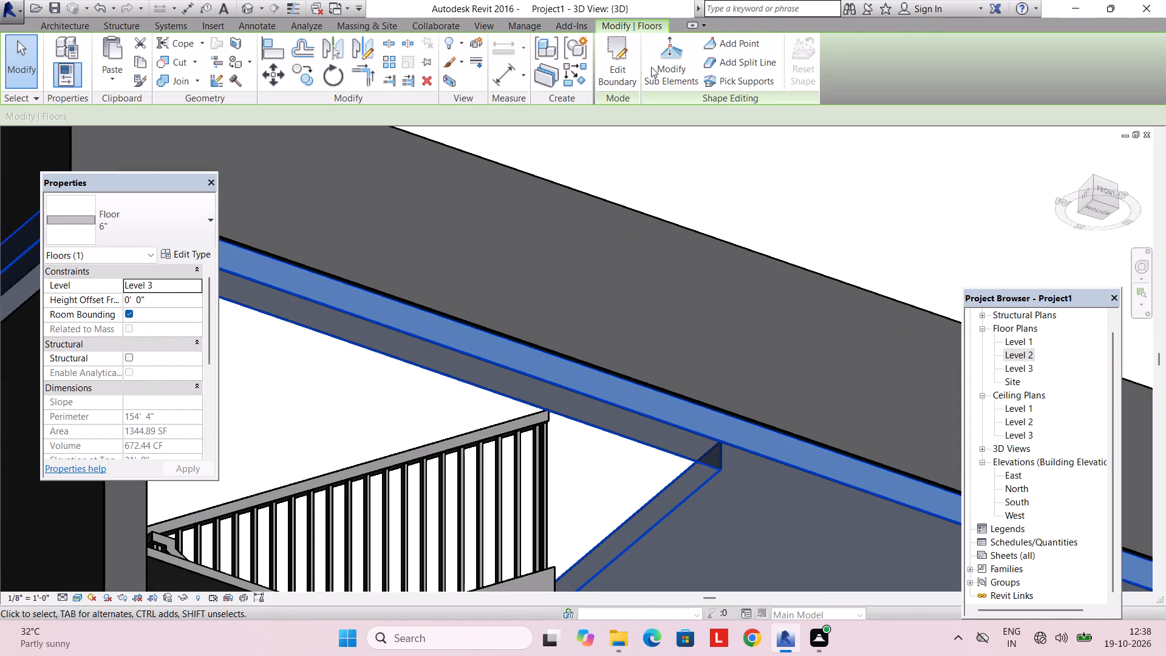
pyautogui.click(621, 69)
pyautogui.keyDown('shift'); pyautogui.moveTo(581, 418); pyautogui.dragTo(631, 349, button='middle'); pyautogui.keyUp('shift')
pyautogui.moveTo(531, 485); pyautogui.dragTo(610, 398, button='middle')
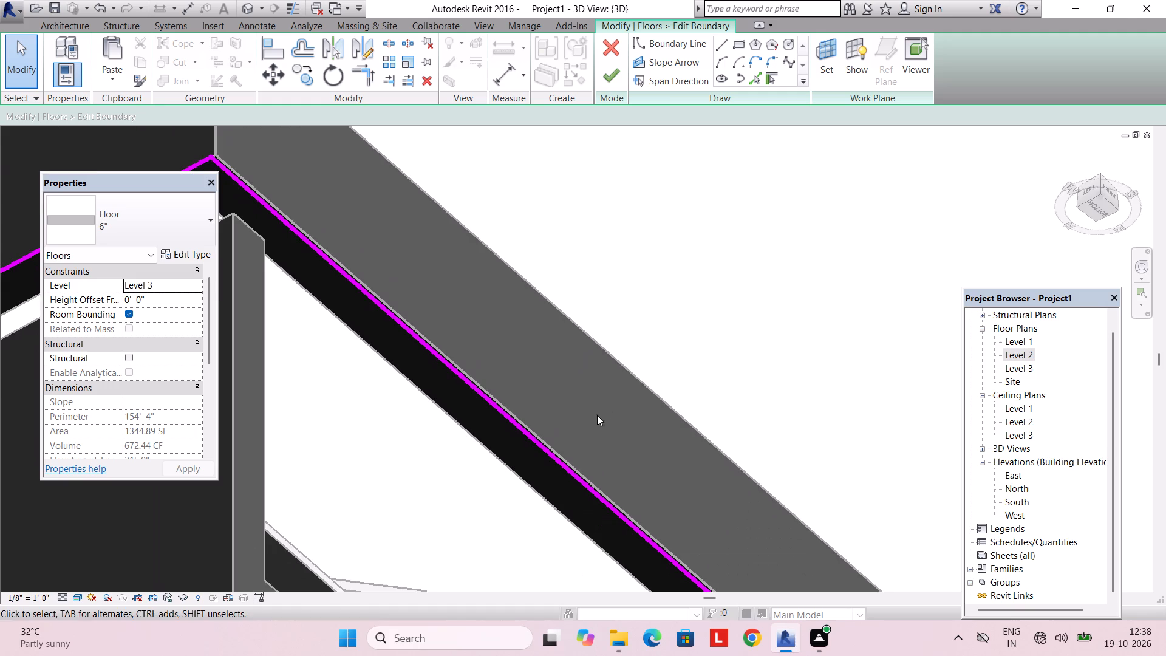
pyautogui.keyDown('shift'); pyautogui.moveTo(592, 421); pyautogui.dragTo(619, 362, button='middle'); pyautogui.keyUp('shift')
pyautogui.click(438, 522)
pyautogui.press('Up')
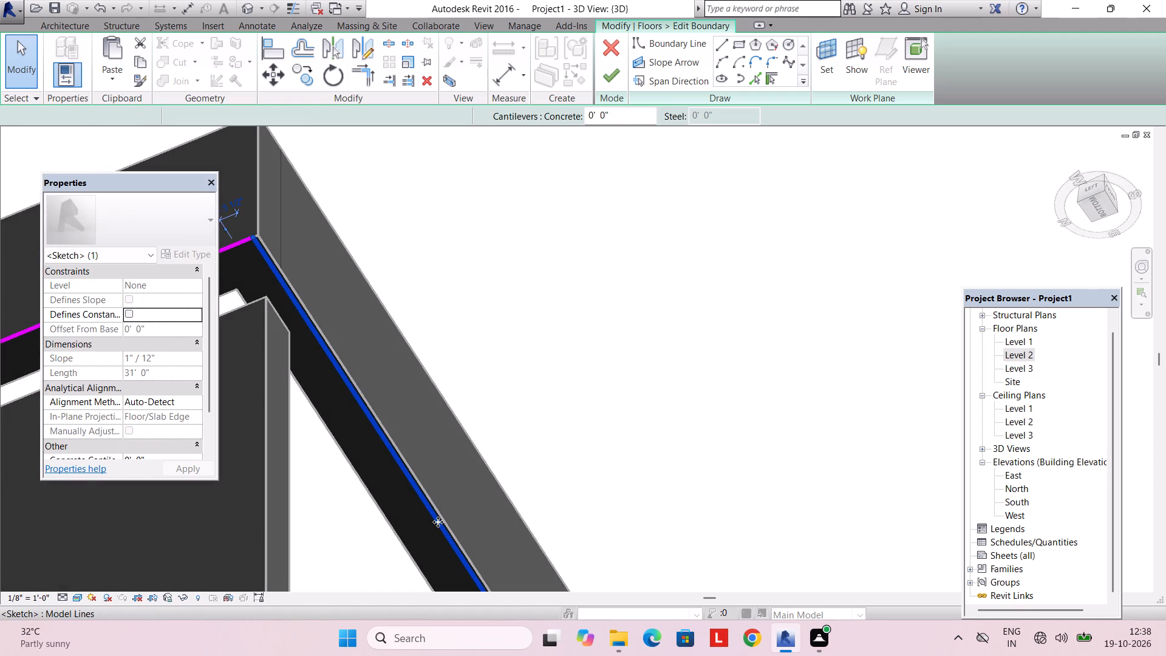
pyautogui.press('Up')
pyautogui.press('Up')
pyautogui.press('Up')
pyautogui.press('Up')
pyautogui.press('Up')
pyautogui.press('Up')
pyautogui.press('Down')
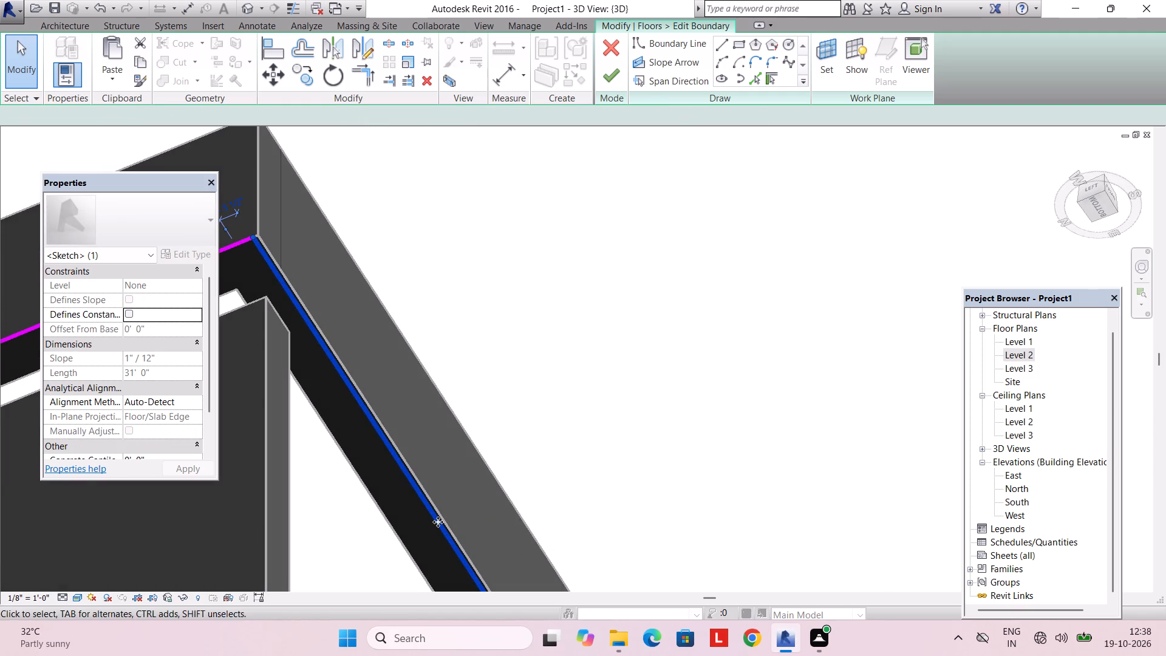
pyautogui.press('Up')
pyautogui.press('Left')
pyautogui.press('Right')
pyautogui.press('Right')
pyautogui.press('Right')
pyautogui.press('Left')
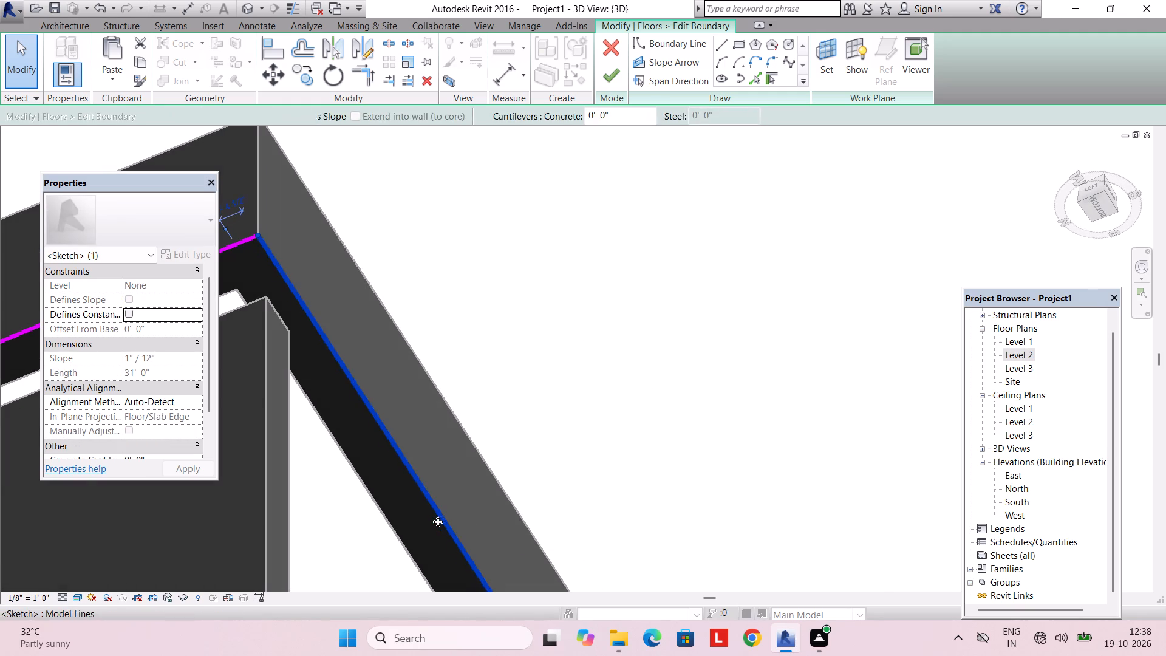
pyautogui.press('Left')
pyautogui.press('Right')
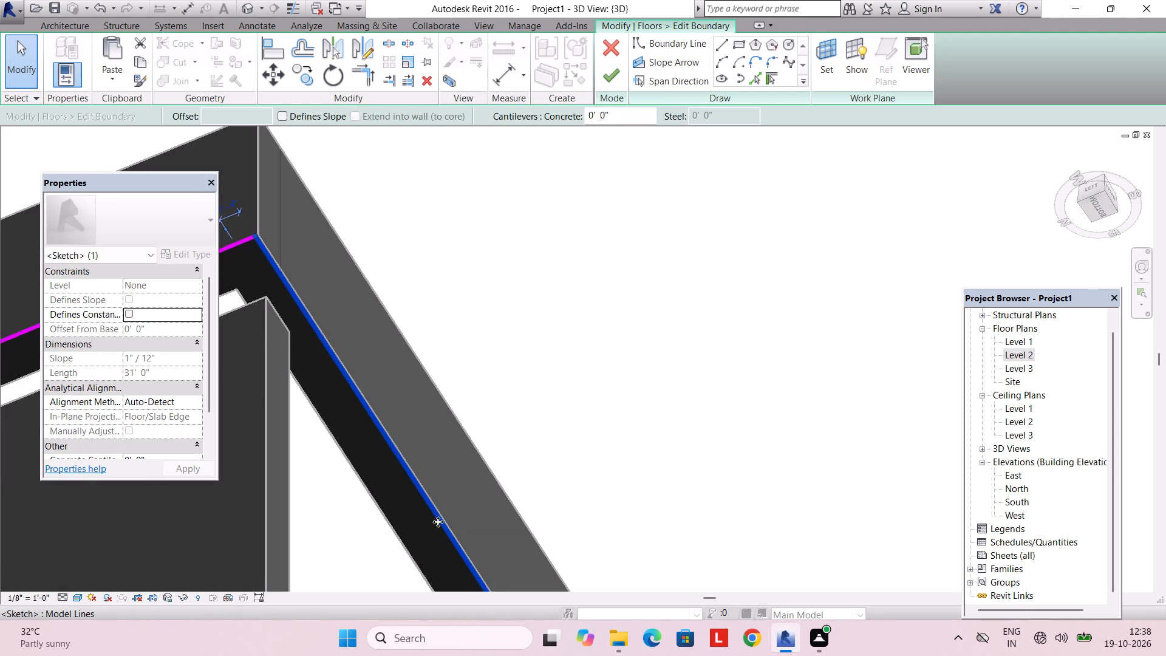
pyautogui.press('Right')
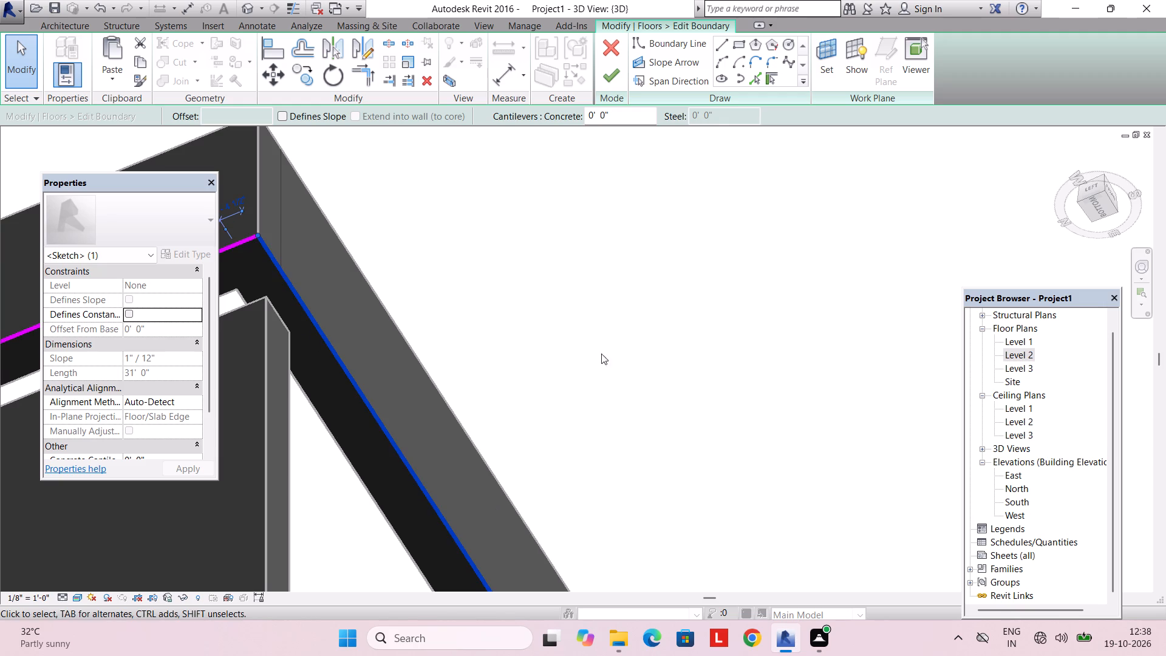
pyautogui.click(601, 76)
pyautogui.press('Escape')
# Examine the whole building in 3D, including the front facade, the roof slab and its stair opening.
pyautogui.scroll(-3, 578, 312)
pyautogui.keyDown('shift'); pyautogui.moveTo(579, 319); pyautogui.dragTo(514, 448, button='middle'); pyautogui.keyUp('shift')
pyautogui.scroll(-2, 547, 378)
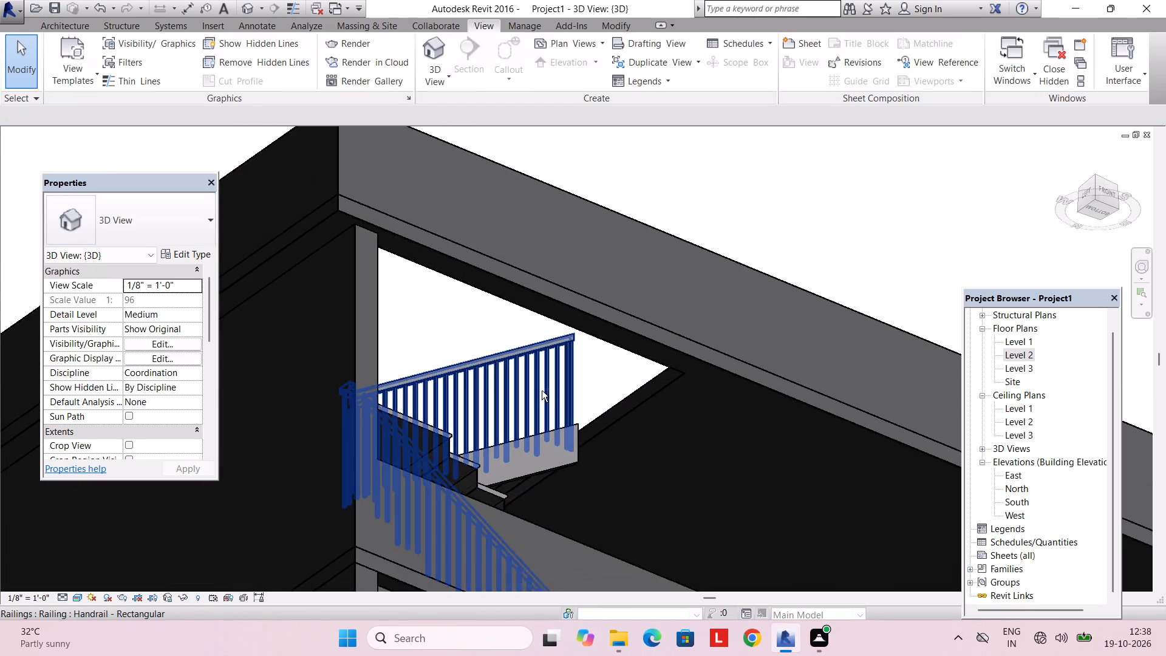
pyautogui.scroll(-3, 542, 391)
pyautogui.keyDown('shift'); pyautogui.moveTo(596, 359); pyautogui.dragTo(551, 480, button='middle'); pyautogui.keyUp('shift')
pyautogui.scroll(-10, 607, 407)
pyautogui.keyDown('shift'); pyautogui.moveTo(650, 400); pyautogui.dragTo(607, 502, button='middle'); pyautogui.keyUp('shift')
pyautogui.keyDown('shift'); pyautogui.scroll(-1, 607, 502); pyautogui.keyUp('shift')
pyautogui.keyDown('shift'); pyautogui.moveTo(675, 433); pyautogui.dragTo(637, 488, button='middle'); pyautogui.keyUp('shift')
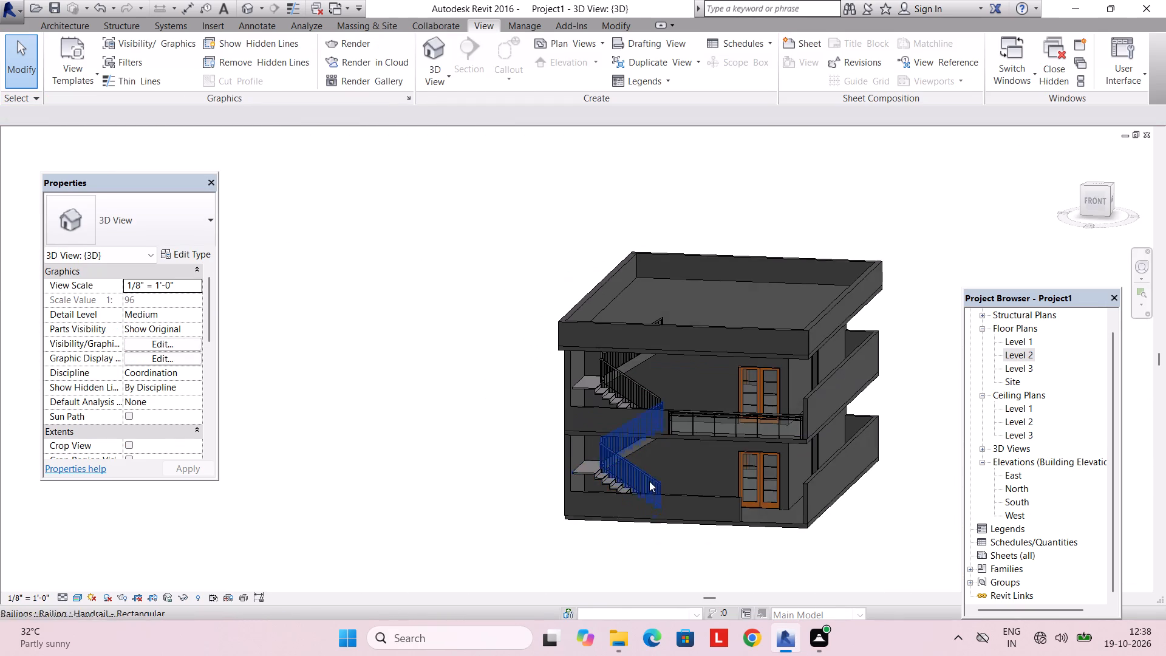
pyautogui.moveTo(733, 451); pyautogui.dragTo(671, 490, button='middle')
pyautogui.moveTo(657, 485); pyautogui.dragTo(707, 361, button='middle')
pyautogui.keyDown('shift'); pyautogui.moveTo(678, 380); pyautogui.dragTo(700, 358, button='middle'); pyautogui.keyUp('shift')
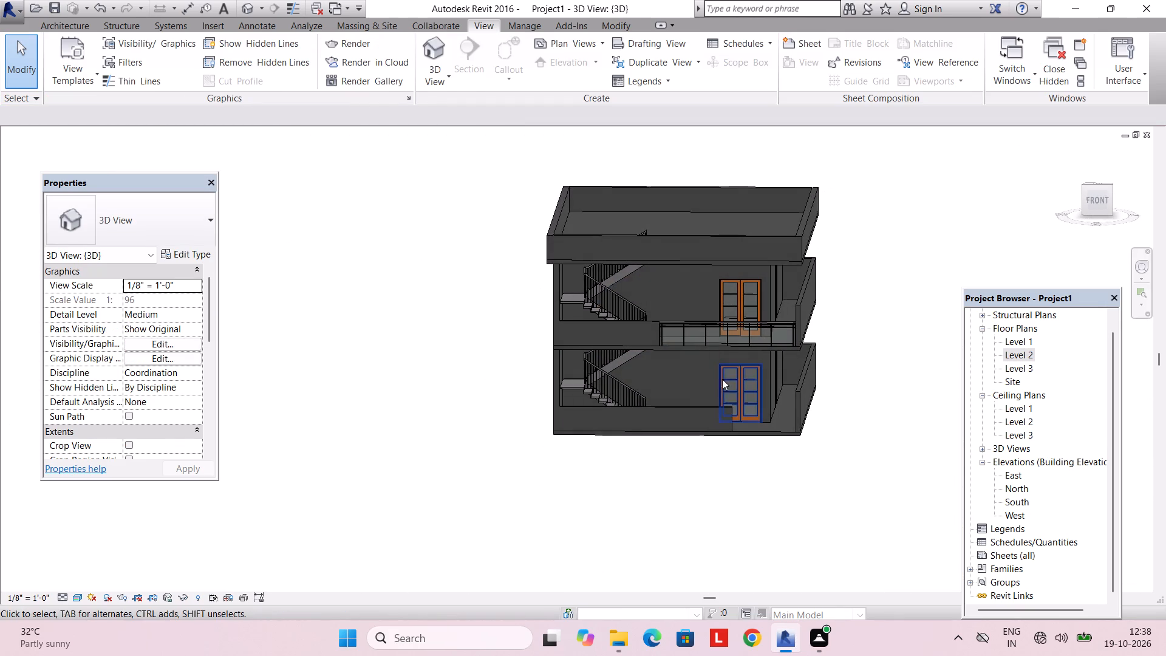
pyautogui.moveTo(823, 407); pyautogui.dragTo(660, 595, button='middle')
pyautogui.moveTo(672, 440); pyautogui.dragTo(550, 496, button='middle')
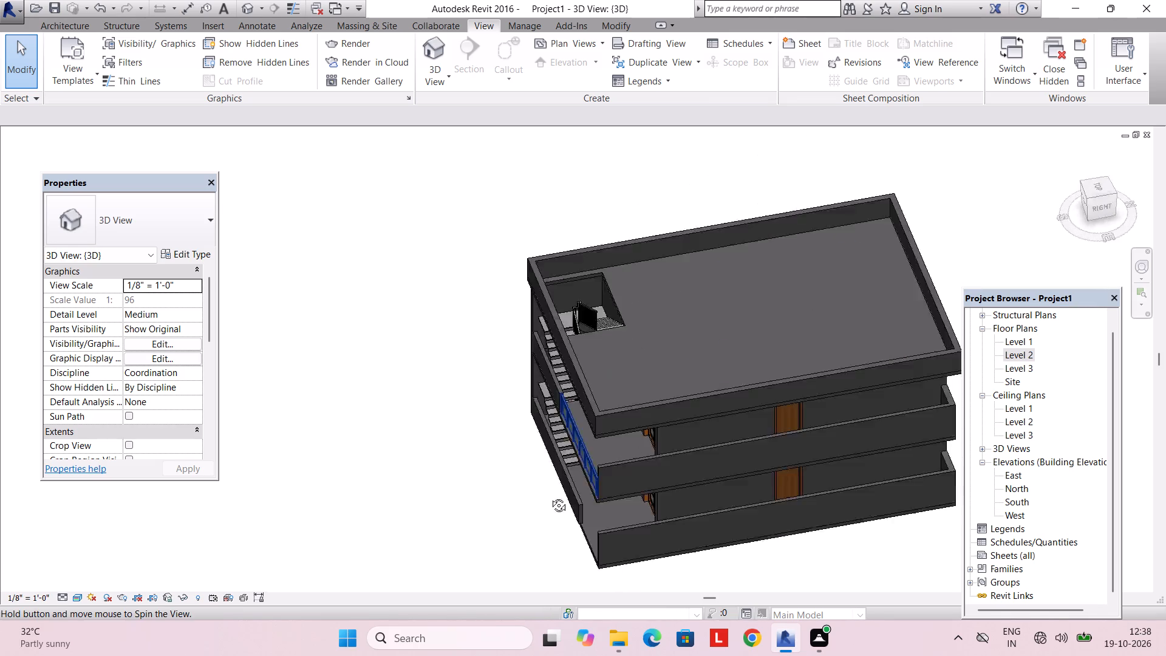
pyautogui.moveTo(550, 496); pyautogui.dragTo(532, 535, button='middle')
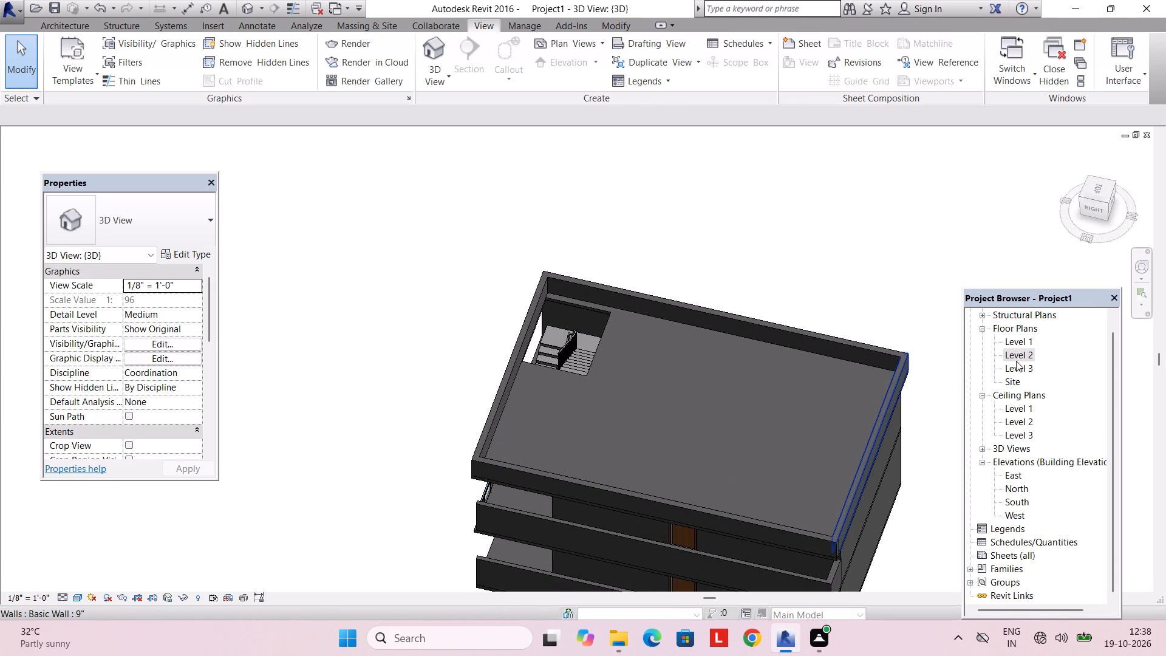
# Examine the Level 3 stair opening and the stair below it in plan and from several 3D angles.
pyautogui.doubleClick(1016, 364)
pyautogui.scroll(-4, 589, 377)
pyautogui.moveTo(537, 385); pyautogui.dragTo(579, 391, button='middle')
pyautogui.scroll(7, 436, 394)
pyautogui.moveTo(642, 377); pyautogui.dragTo(614, 388, button='middle')
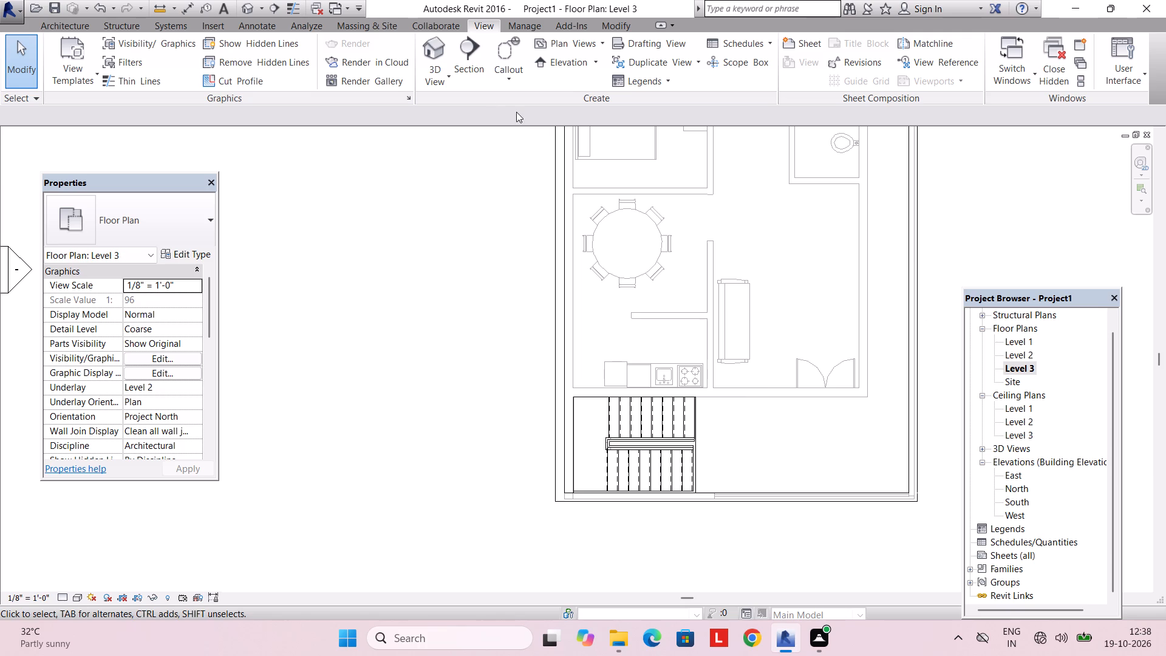
pyautogui.click(423, 61)
pyautogui.scroll(-1, 566, 299)
pyautogui.keyDown('shift'); pyautogui.moveTo(572, 327); pyautogui.dragTo(568, 381, button='middle'); pyautogui.keyUp('shift')
pyautogui.keyDown('shift'); pyautogui.moveTo(538, 391); pyautogui.dragTo(530, 374, button='middle'); pyautogui.keyUp('shift')
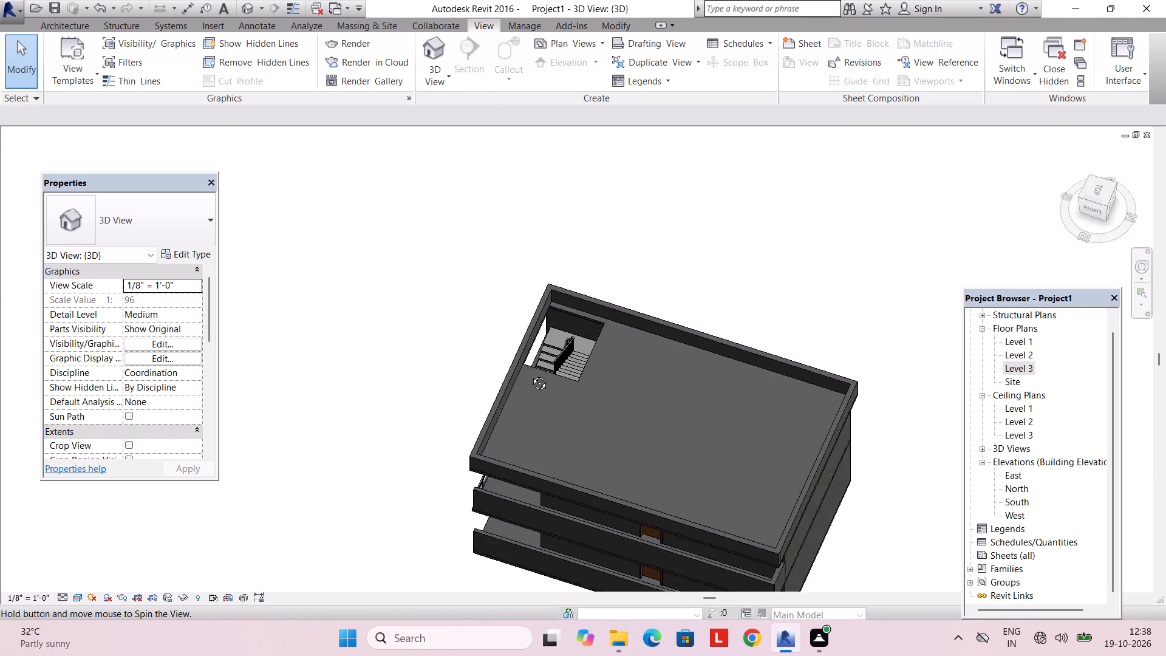
pyautogui.keyDown('shift'); pyautogui.moveTo(530, 374); pyautogui.dragTo(466, 290, button='middle'); pyautogui.keyUp('shift')
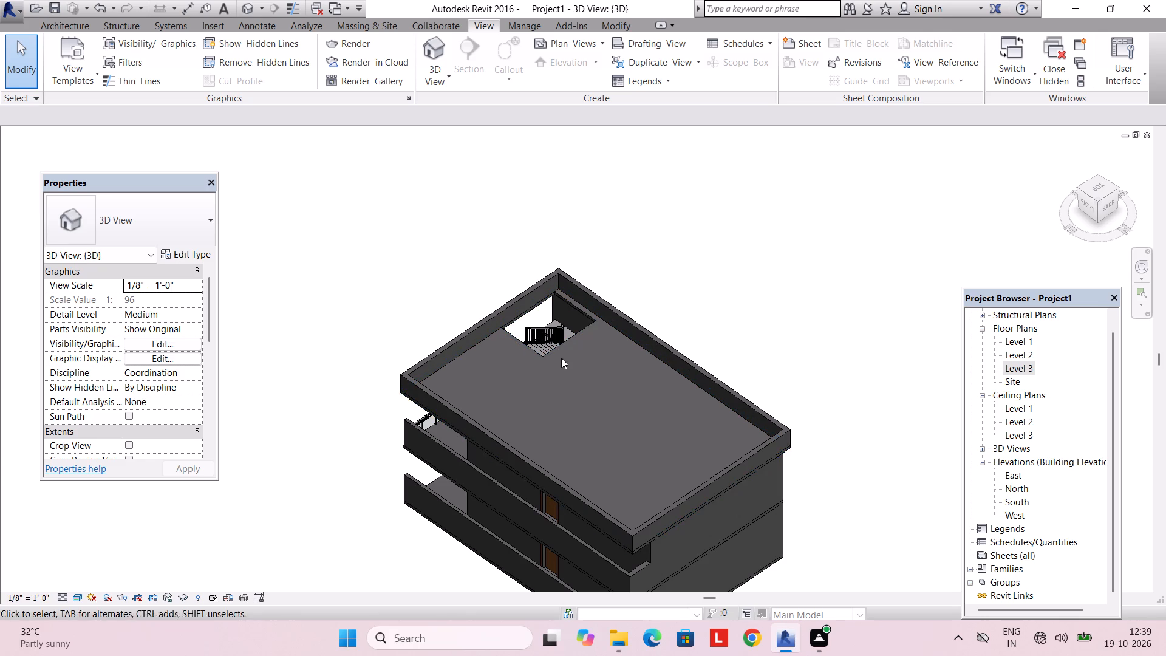
pyautogui.scroll(3, 559, 341)
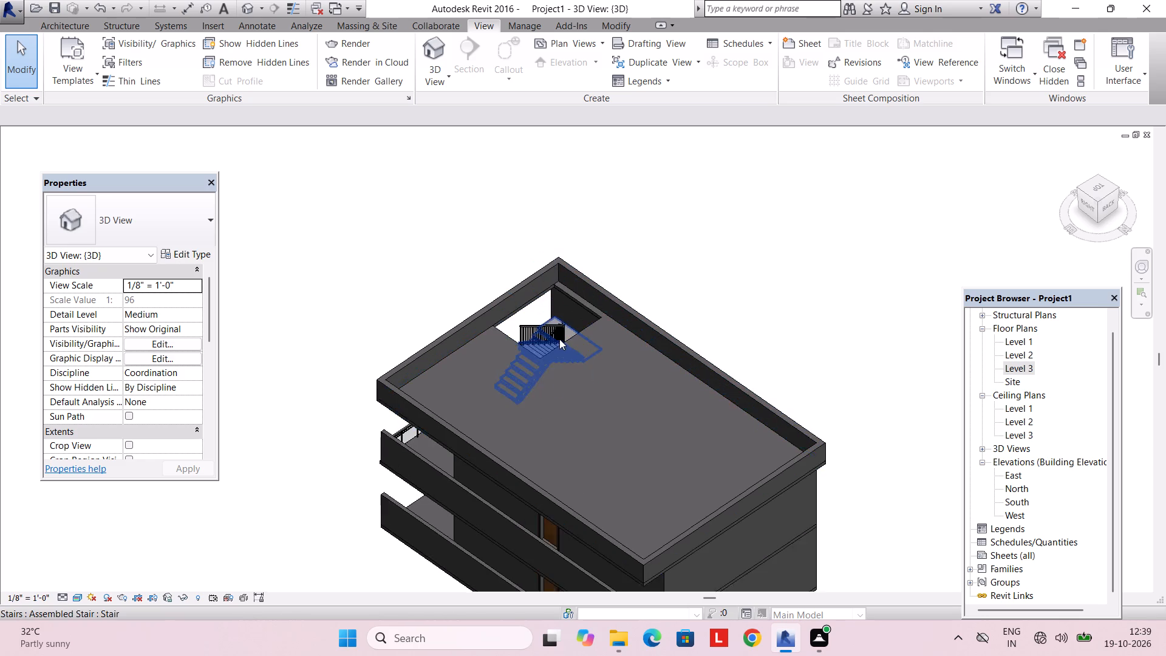
pyautogui.scroll(2, 559, 339)
pyautogui.moveTo(559, 335); pyautogui.dragTo(539, 402, button='middle')
pyautogui.scroll(1, 539, 402)
pyautogui.moveTo(539, 402); pyautogui.dragTo(586, 332, button='middle')
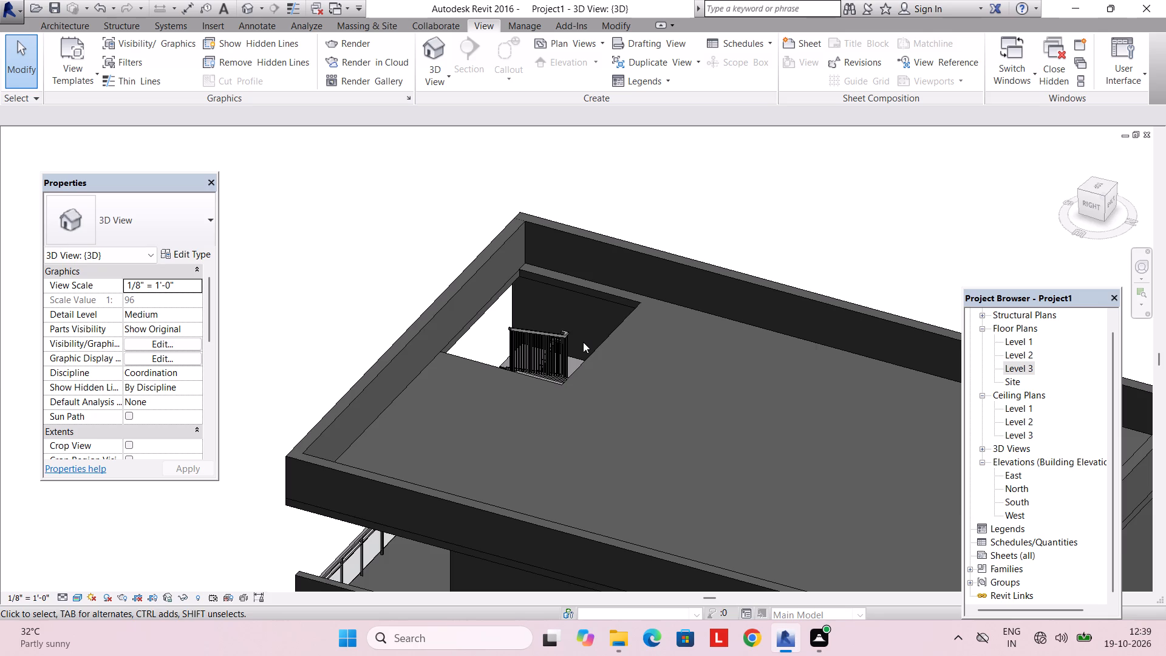
pyautogui.keyDown('shift'); pyautogui.moveTo(583, 346); pyautogui.dragTo(569, 468, button='middle'); pyautogui.keyUp('shift')
pyautogui.keyDown('shift'); pyautogui.moveTo(551, 408); pyautogui.dragTo(553, 506, button='middle'); pyautogui.keyUp('shift')
pyautogui.moveTo(553, 504); pyautogui.dragTo(547, 441, button='middle')
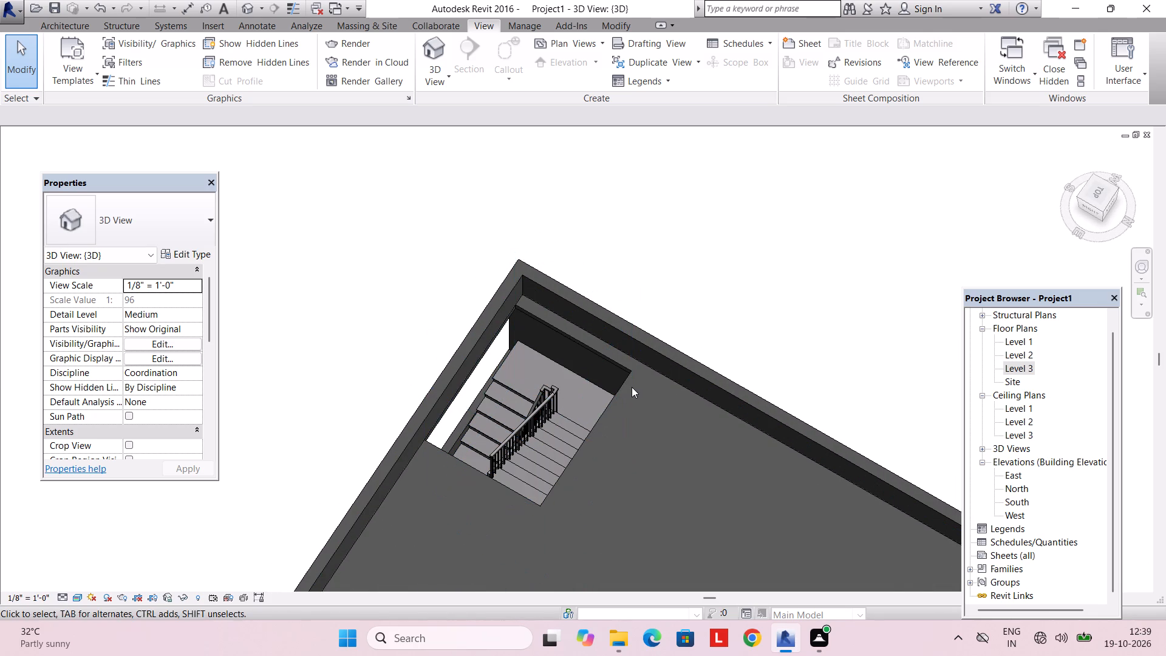
pyautogui.moveTo(577, 368); pyautogui.dragTo(602, 312, button='middle')
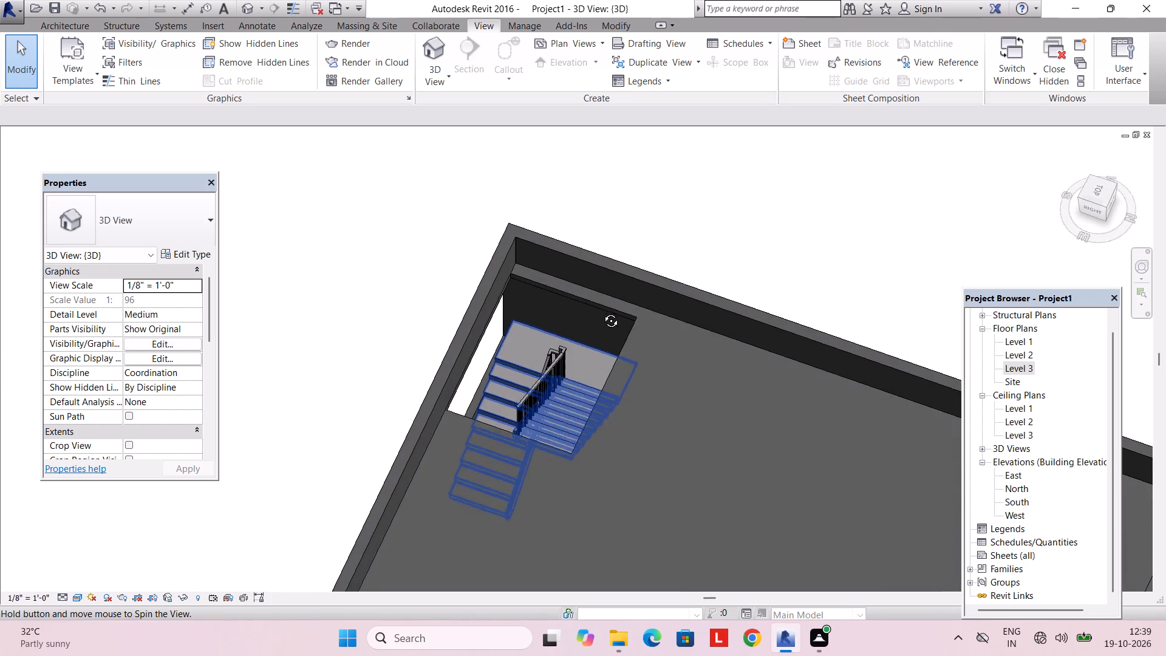
pyautogui.moveTo(602, 312); pyautogui.dragTo(602, 312, button='middle')
pyautogui.moveTo(604, 340); pyautogui.dragTo(741, 207, button='middle')
pyautogui.keyDown('shift'); pyautogui.scroll(-1, 741, 207); pyautogui.keyUp('shift')
pyautogui.keyDown('shift'); pyautogui.moveTo(549, 350); pyautogui.dragTo(468, 628, button='middle'); pyautogui.keyUp('shift')
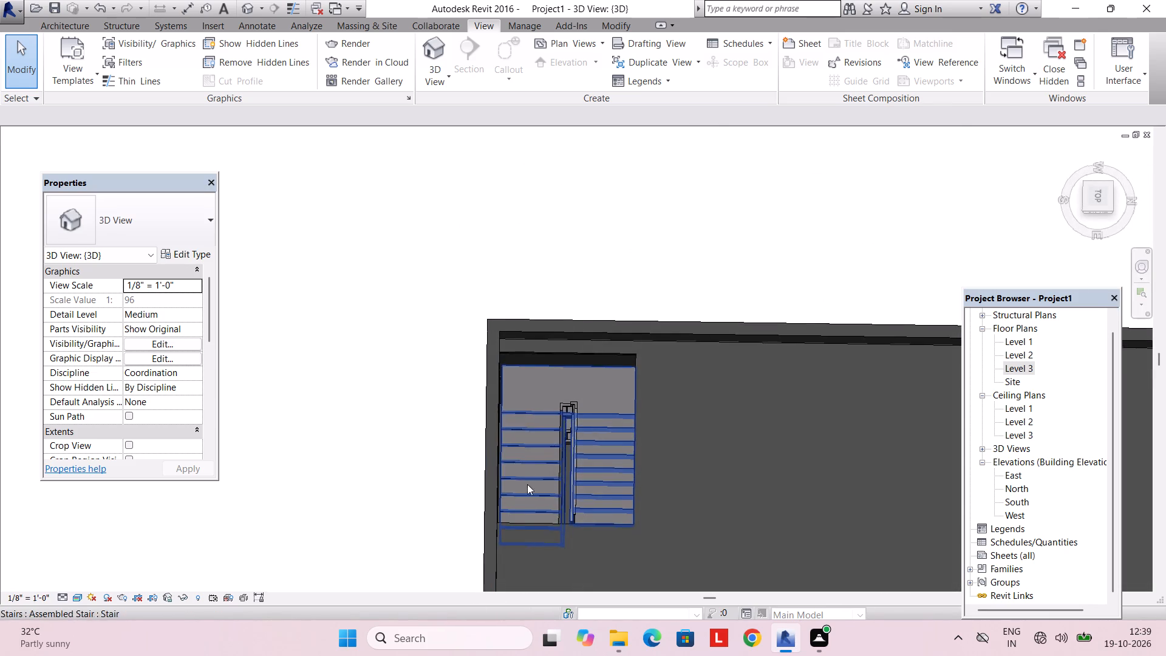
pyautogui.keyDown('shift'); pyautogui.moveTo(525, 475); pyautogui.dragTo(541, 340, button='middle'); pyautogui.keyUp('shift')
# Examine the stairwell in the Level 1 plan and in 3D, including both staircases, their railings and the front parapets.
pyautogui.doubleClick(1007, 343)
pyautogui.scroll(5, 465, 457)
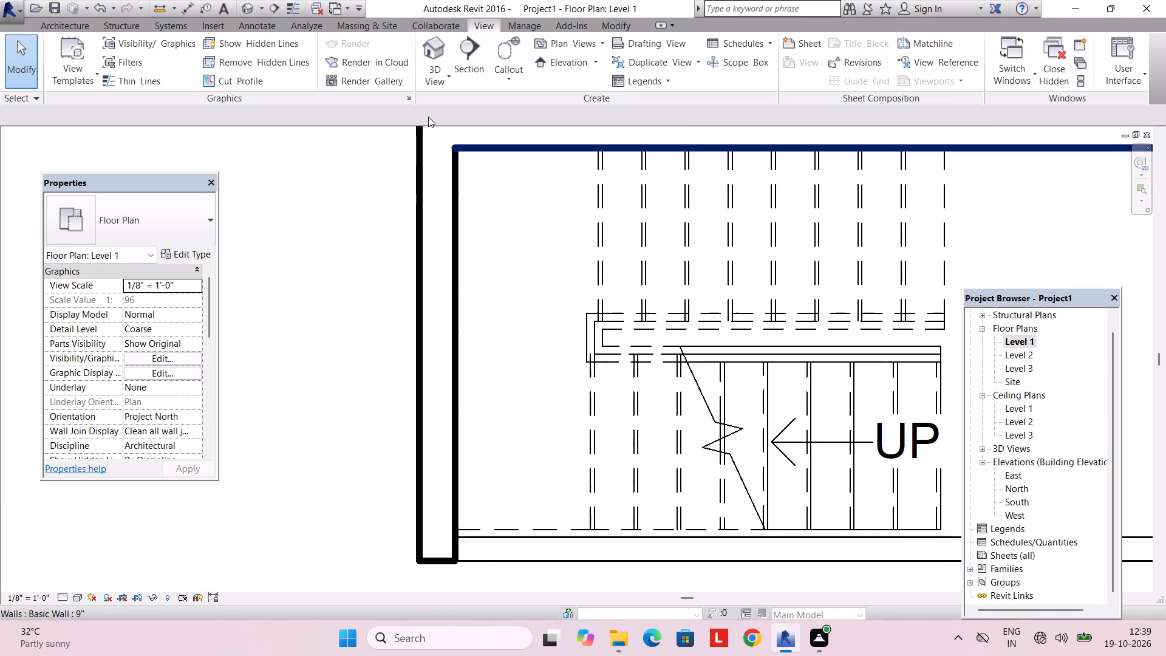
pyautogui.click(429, 83)
pyautogui.click(426, 107)
pyautogui.keyDown('shift'); pyautogui.moveTo(547, 315); pyautogui.dragTo(634, 321, button='middle'); pyautogui.keyUp('shift')
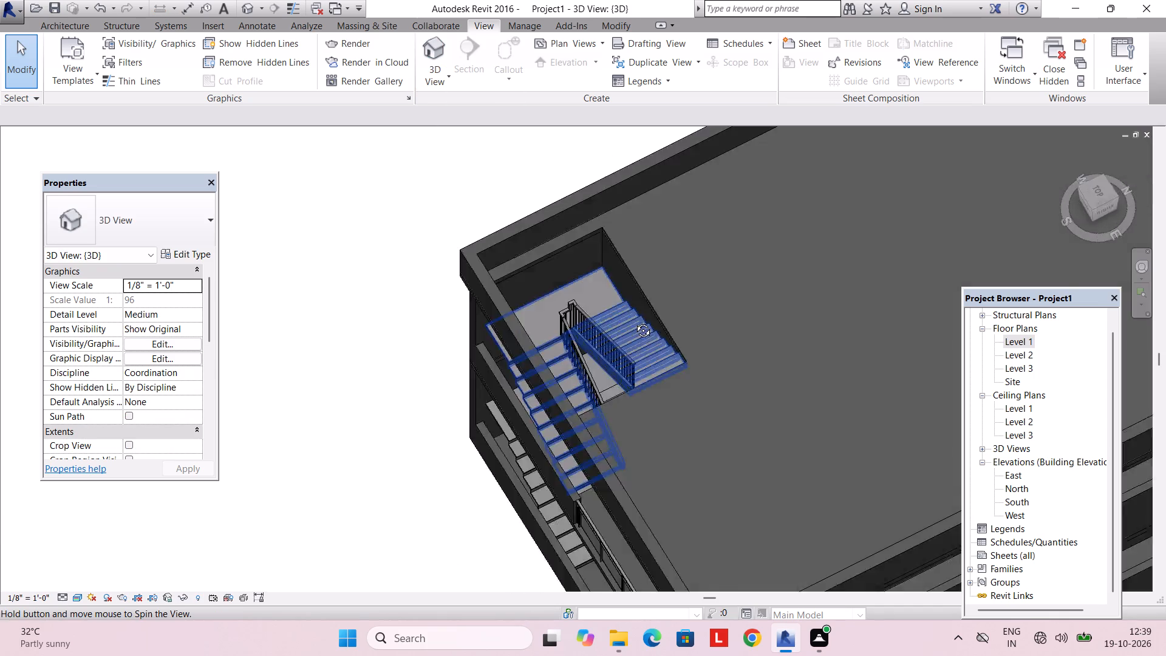
pyautogui.keyDown('shift'); pyautogui.moveTo(634, 321); pyautogui.dragTo(702, 244, button='middle'); pyautogui.keyUp('shift')
pyautogui.keyDown('shift'); pyautogui.moveTo(586, 296); pyautogui.dragTo(610, 206, button='middle'); pyautogui.keyUp('shift')
pyautogui.keyDown('shift'); pyautogui.moveTo(558, 335); pyautogui.dragTo(571, 270, button='middle'); pyautogui.keyUp('shift')
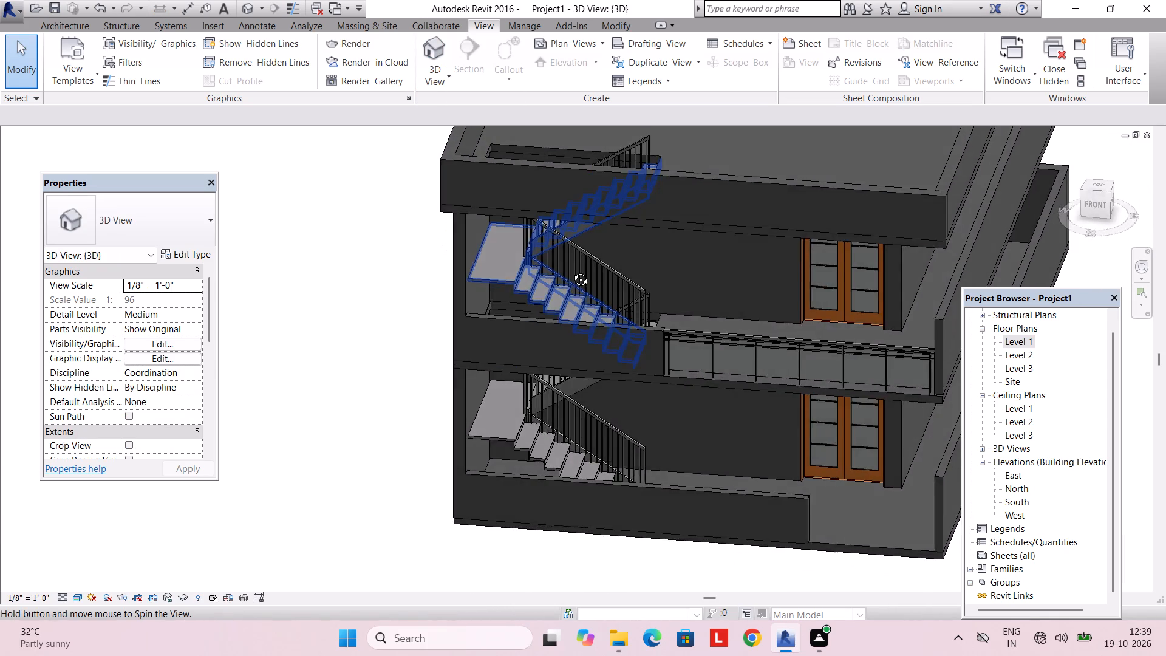
pyautogui.keyDown('shift'); pyautogui.moveTo(571, 270); pyautogui.dragTo(343, 468, button='middle'); pyautogui.keyUp('shift')
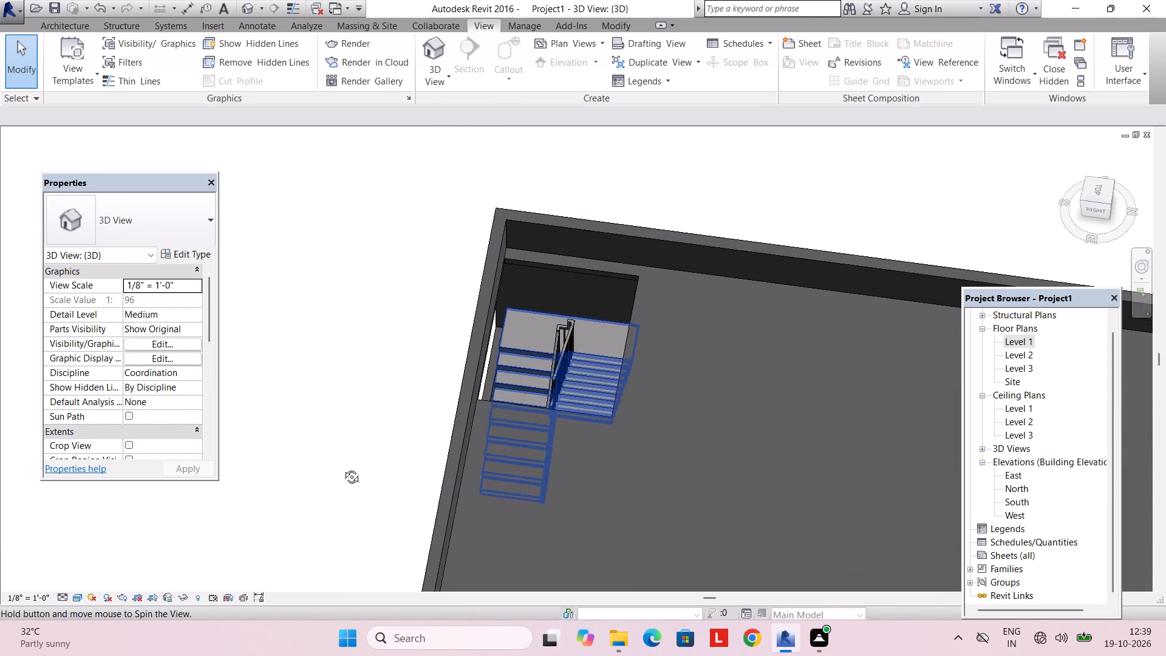
pyautogui.keyDown('shift'); pyautogui.moveTo(343, 468); pyautogui.dragTo(345, 470, button='middle'); pyautogui.keyUp('shift')
pyautogui.scroll(4, 612, 424)
pyautogui.keyDown('shift'); pyautogui.moveTo(611, 420); pyautogui.dragTo(799, 316, button='middle'); pyautogui.keyUp('shift')
pyautogui.moveTo(681, 324); pyautogui.dragTo(677, 366, button='middle')
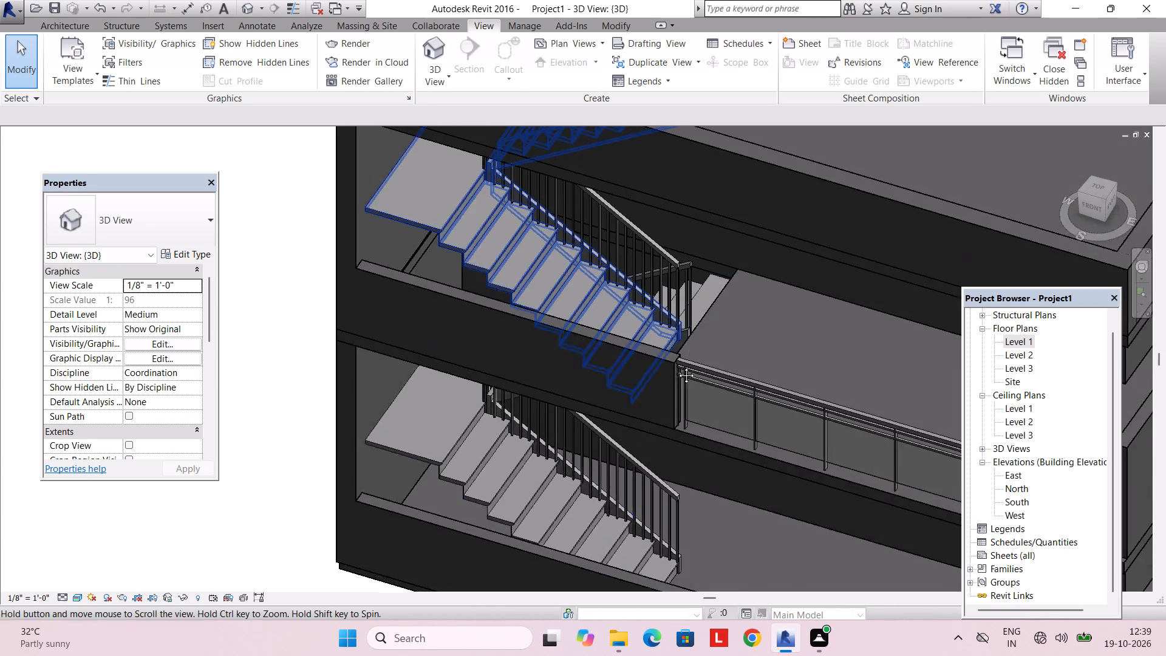
pyautogui.moveTo(677, 366); pyautogui.dragTo(678, 567, button='middle')
pyautogui.keyDown('shift'); pyautogui.moveTo(539, 449); pyautogui.dragTo(738, 408, button='middle'); pyautogui.keyUp('shift')
pyautogui.moveTo(505, 319); pyautogui.dragTo(711, 392, button='middle')
pyautogui.scroll(2, 625, 302)
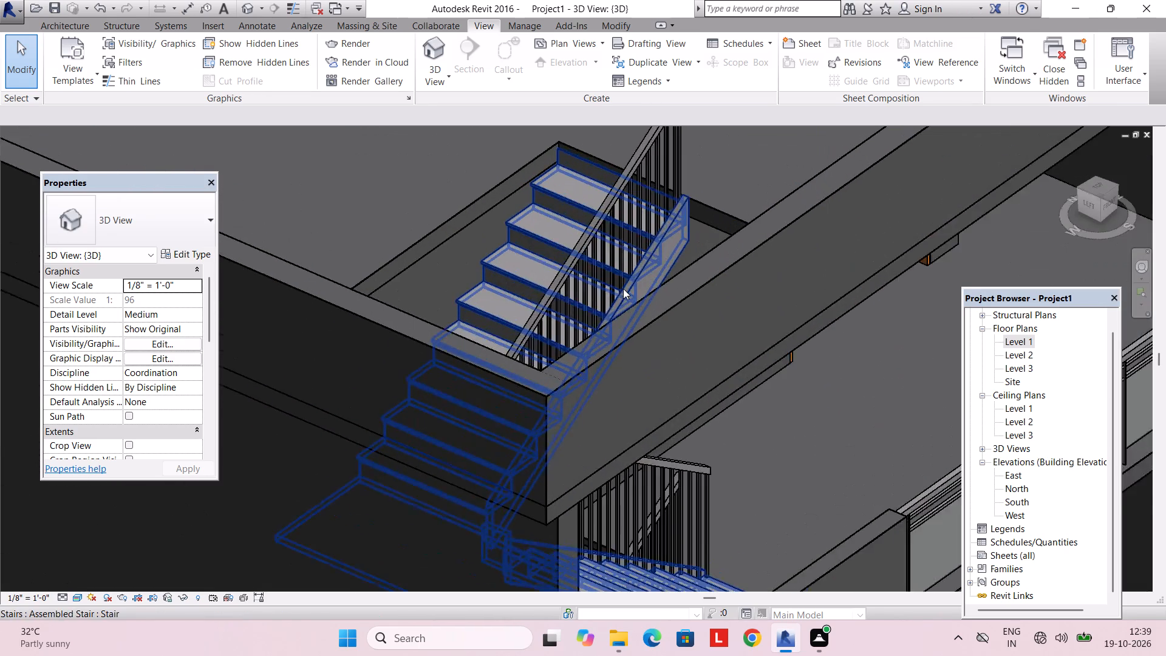
pyautogui.scroll(3, 623, 289)
pyautogui.keyDown('shift'); pyautogui.moveTo(623, 289); pyautogui.dragTo(687, 228, button='middle'); pyautogui.keyUp('shift')
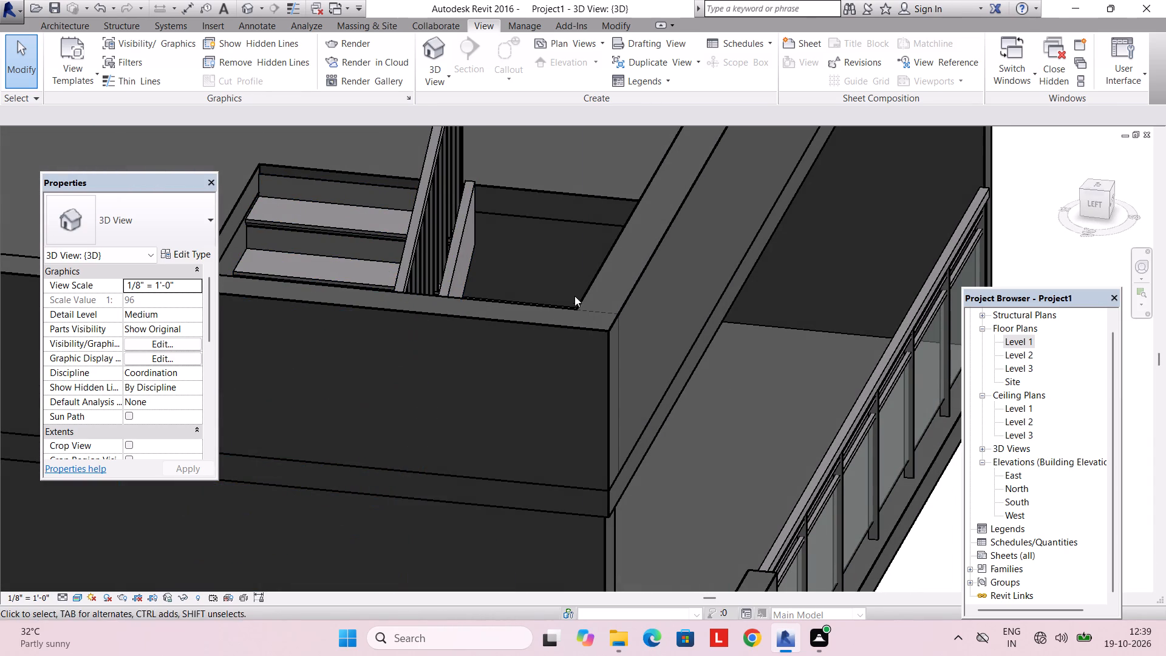
pyautogui.keyDown('shift'); pyautogui.moveTo(802, 357); pyautogui.dragTo(603, 374, button='middle'); pyautogui.keyUp('shift')
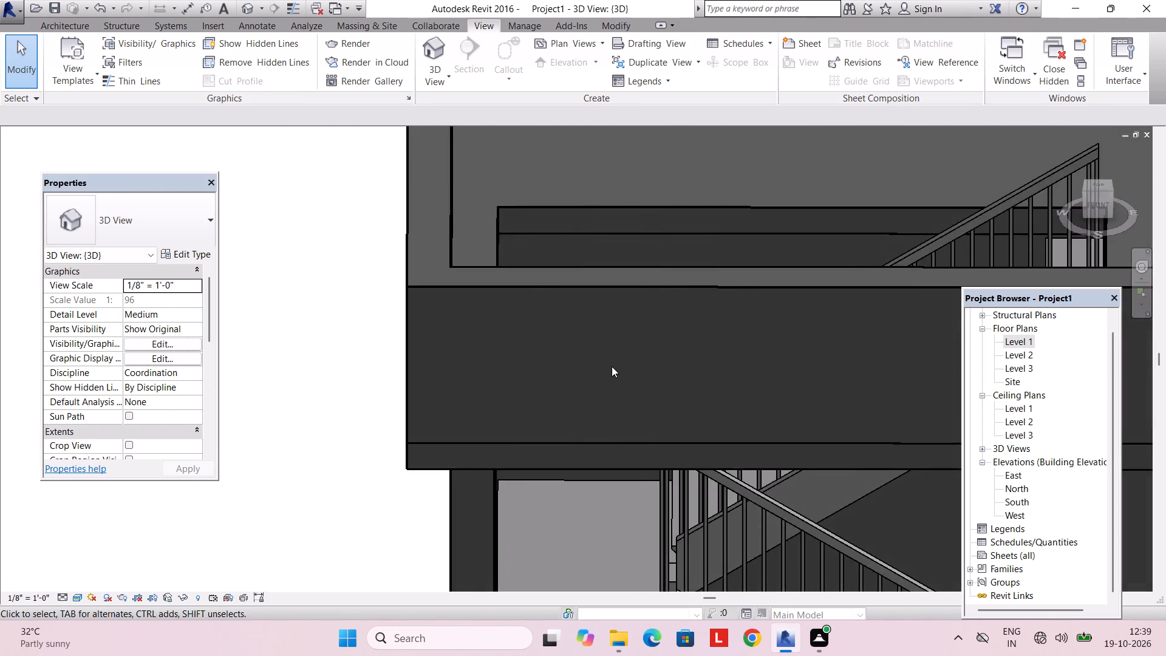
pyautogui.scroll(-8, 612, 366)
pyautogui.keyDown('shift'); pyautogui.moveTo(658, 378); pyautogui.dragTo(505, 442, button='middle'); pyautogui.keyUp('shift')
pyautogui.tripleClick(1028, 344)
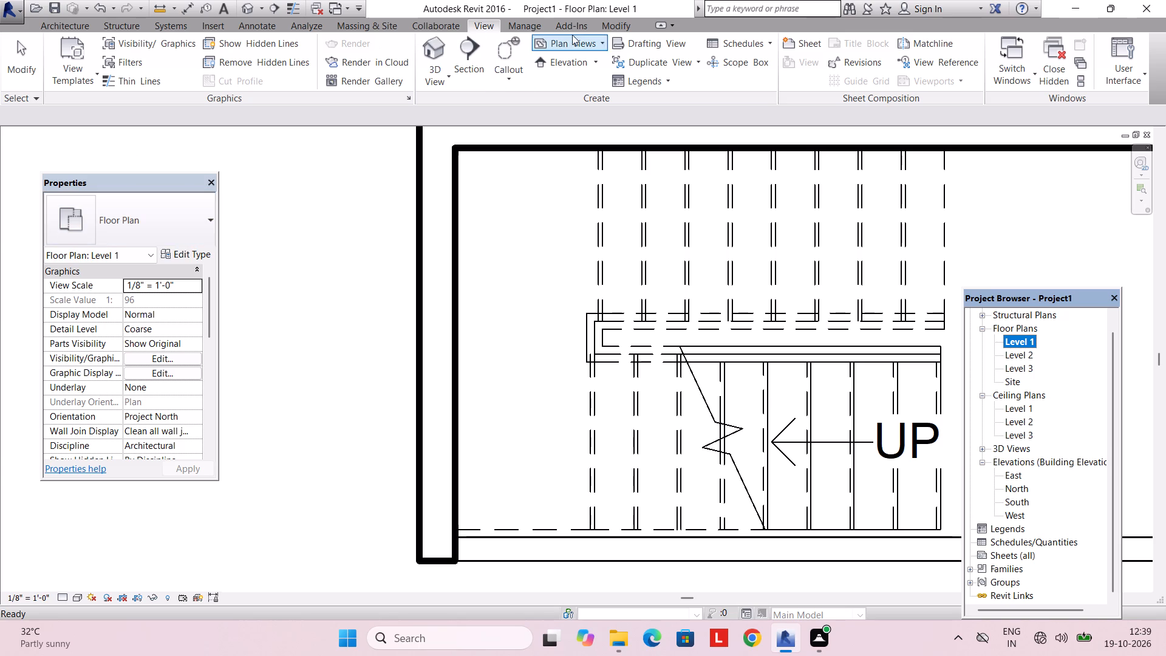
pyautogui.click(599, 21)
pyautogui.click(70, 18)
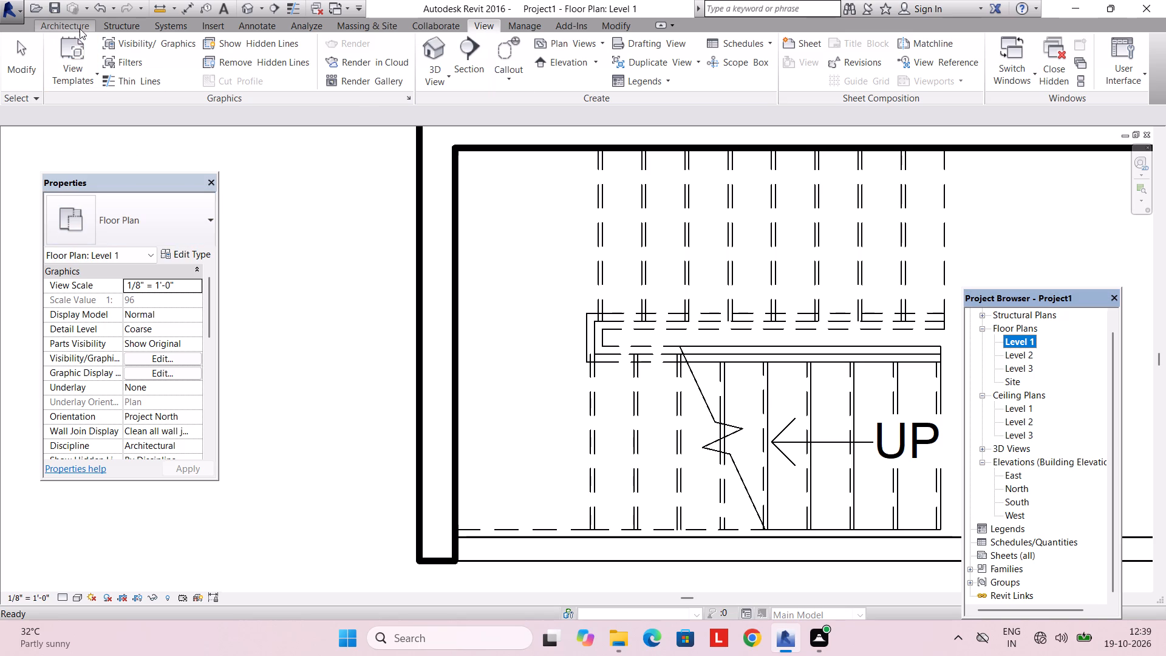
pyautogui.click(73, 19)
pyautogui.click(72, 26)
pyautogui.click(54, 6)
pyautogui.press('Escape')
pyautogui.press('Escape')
# In the Level 3 plan, start a Handrail - Pipe railing and sketch a path about 10' 5" along the stair opening's edge beside the kitchen wall.
pyautogui.doubleClick(1015, 373)
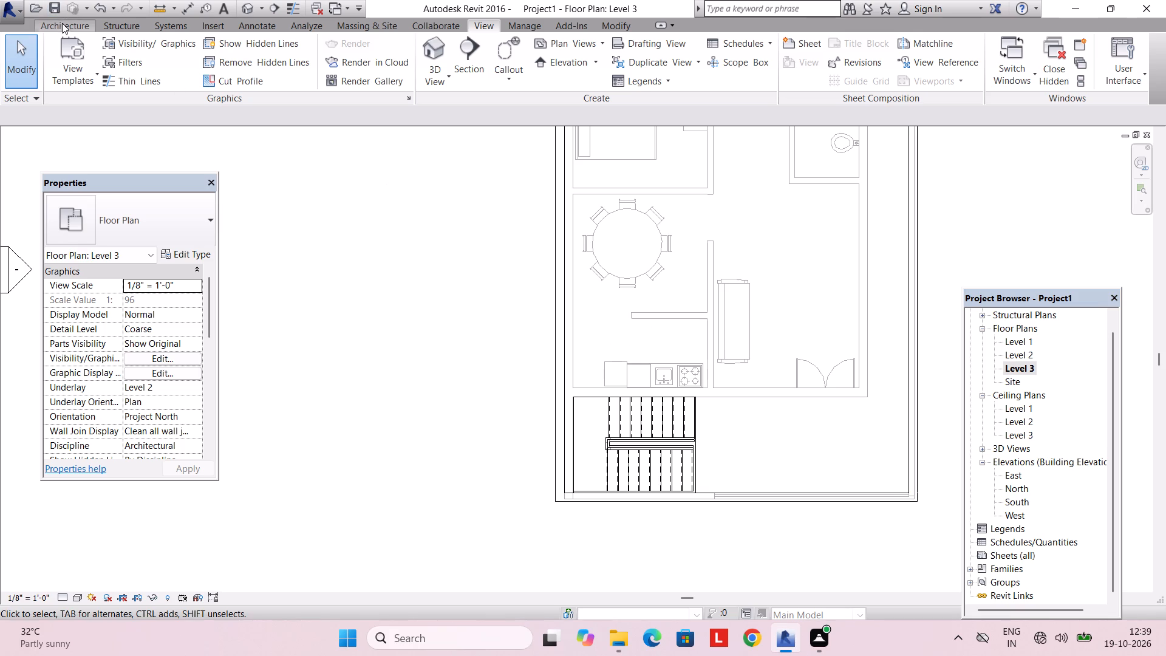
pyautogui.click(61, 24)
pyautogui.click(494, 51)
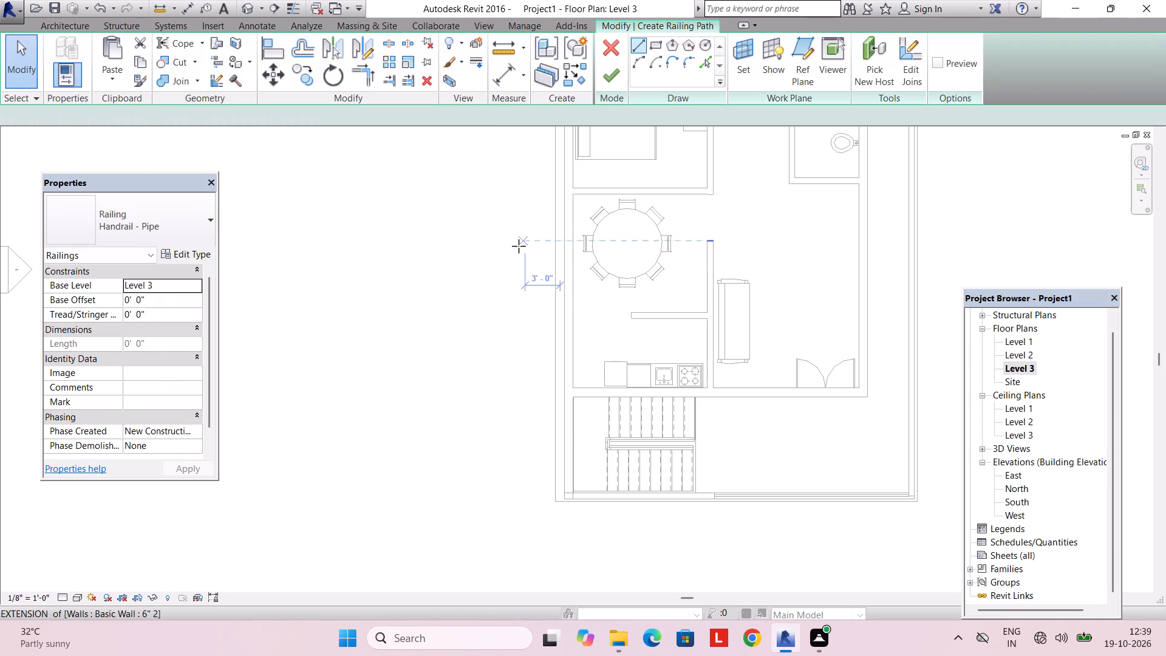
pyautogui.moveTo(420, 262); pyautogui.dragTo(286, 282, button='middle')
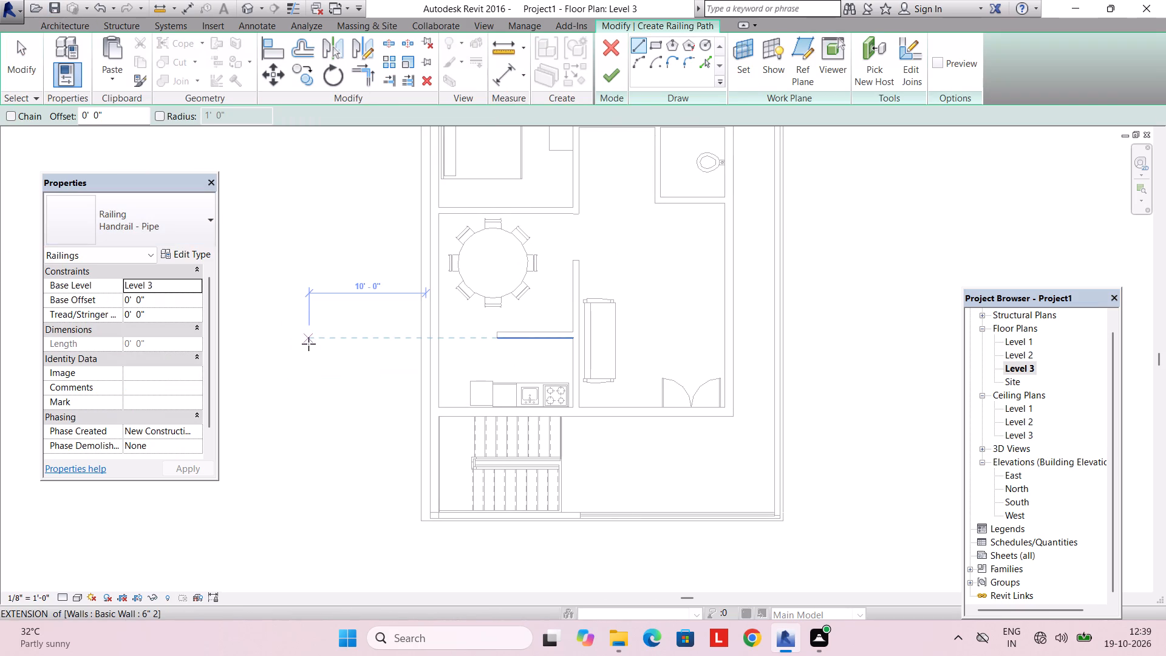
pyautogui.scroll(3, 491, 436)
pyautogui.scroll(1, 440, 423)
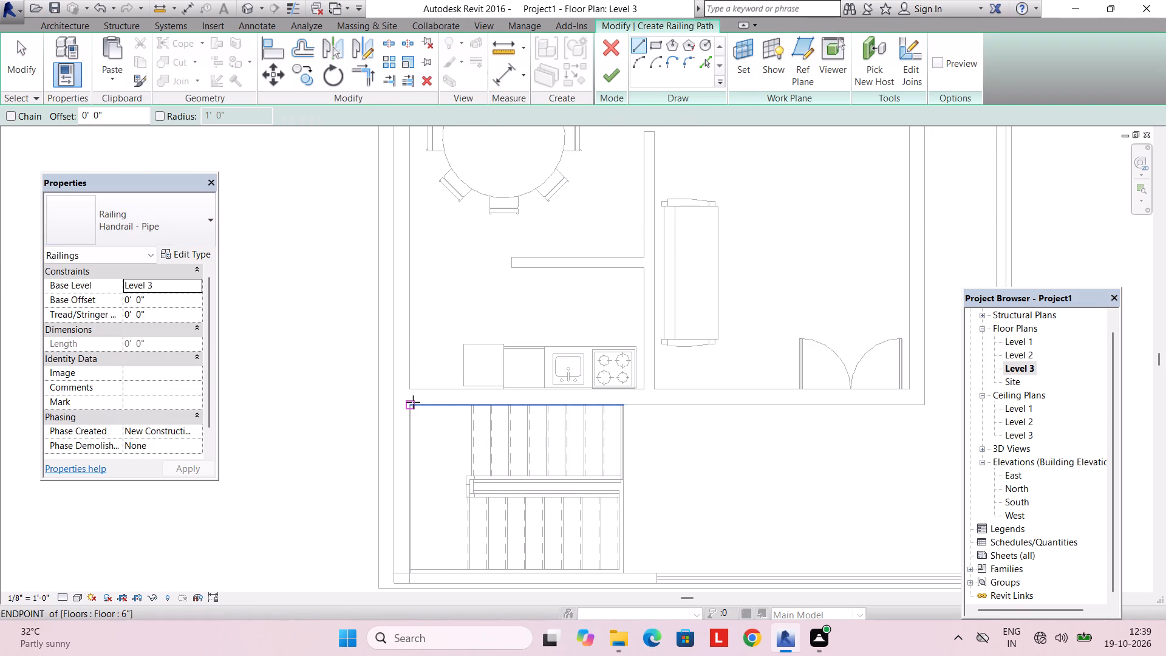
pyautogui.click(412, 402)
pyautogui.scroll(3, 627, 409)
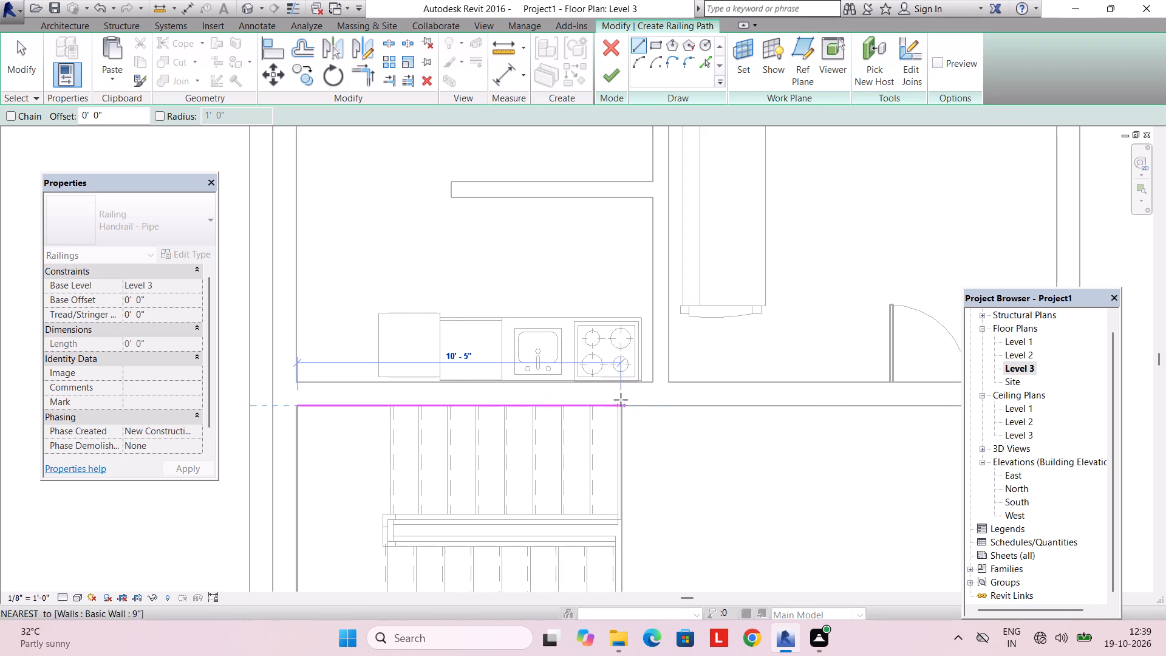
pyautogui.click(621, 403)
pyautogui.press('Escape')
pyautogui.moveTo(665, 473); pyautogui.dragTo(642, 316, button='middle')
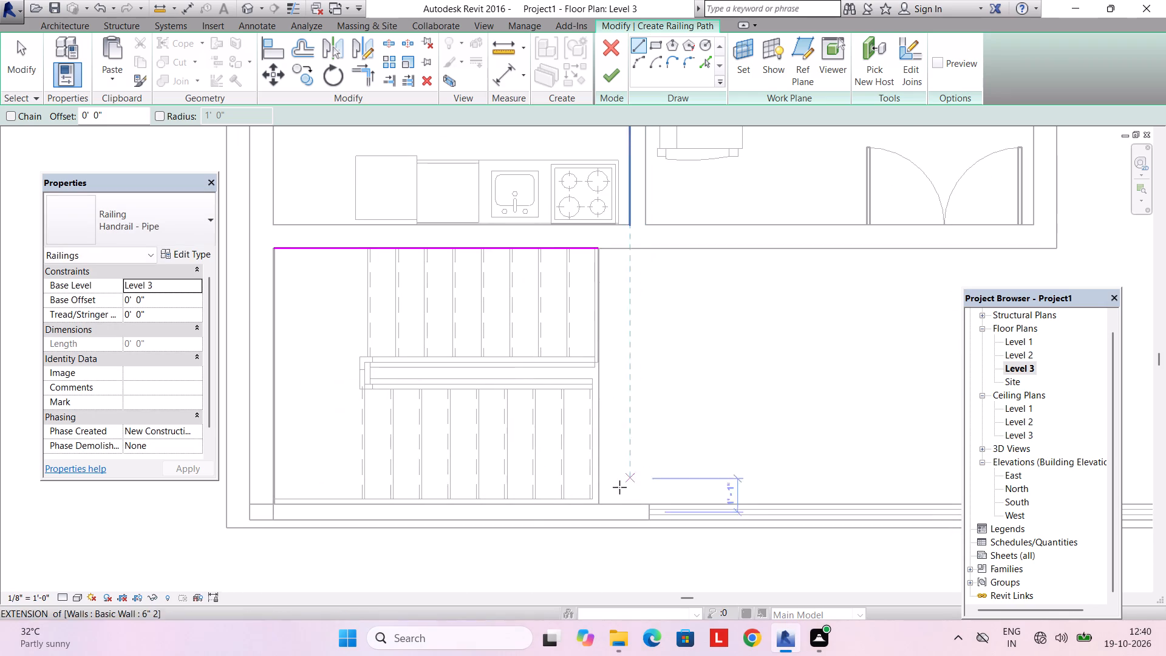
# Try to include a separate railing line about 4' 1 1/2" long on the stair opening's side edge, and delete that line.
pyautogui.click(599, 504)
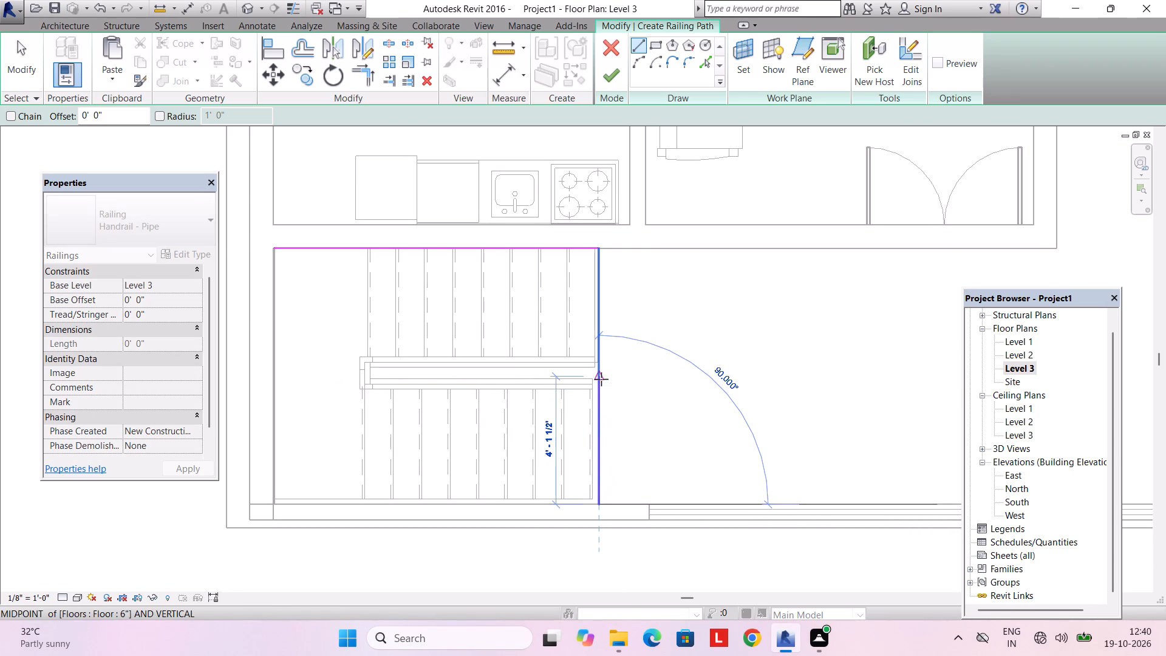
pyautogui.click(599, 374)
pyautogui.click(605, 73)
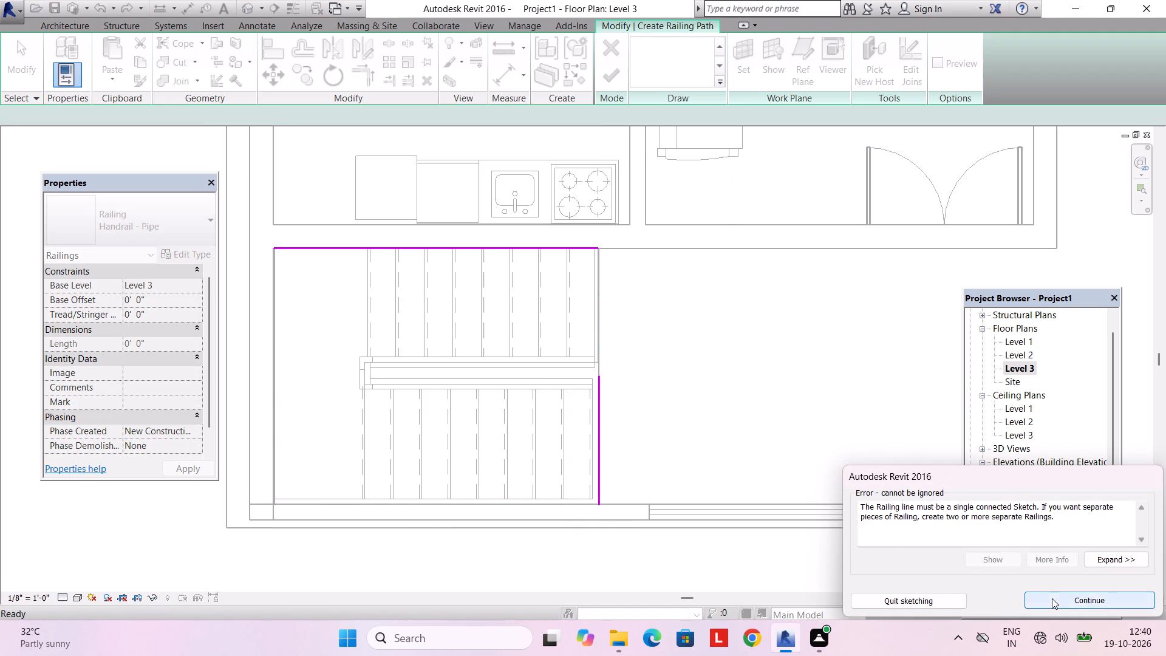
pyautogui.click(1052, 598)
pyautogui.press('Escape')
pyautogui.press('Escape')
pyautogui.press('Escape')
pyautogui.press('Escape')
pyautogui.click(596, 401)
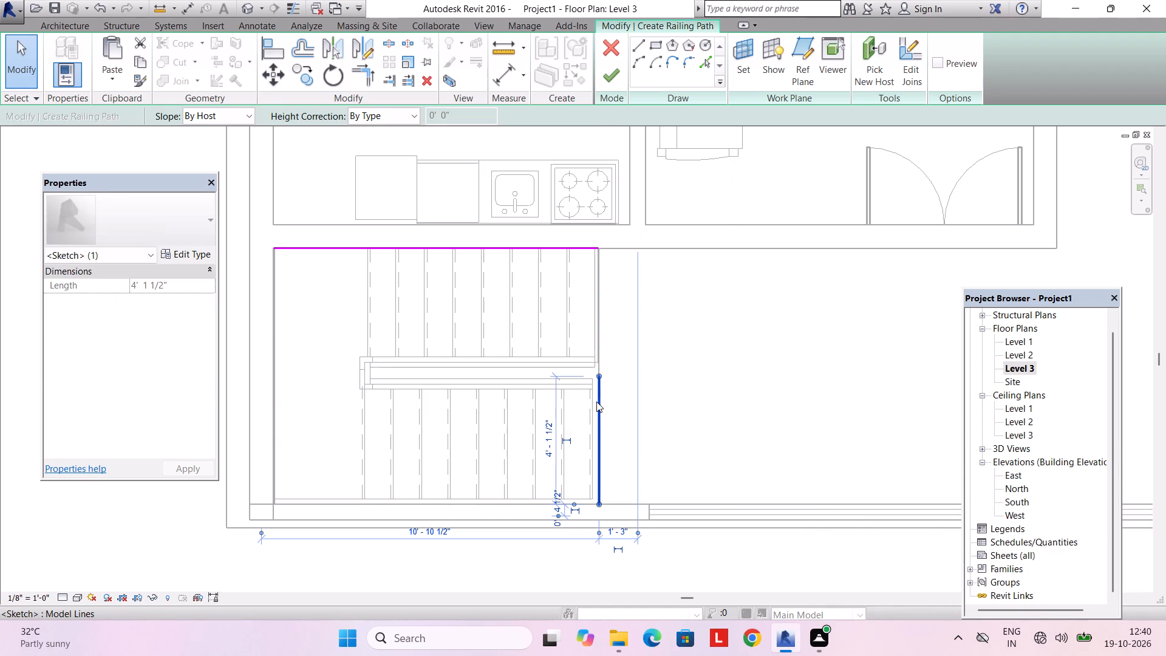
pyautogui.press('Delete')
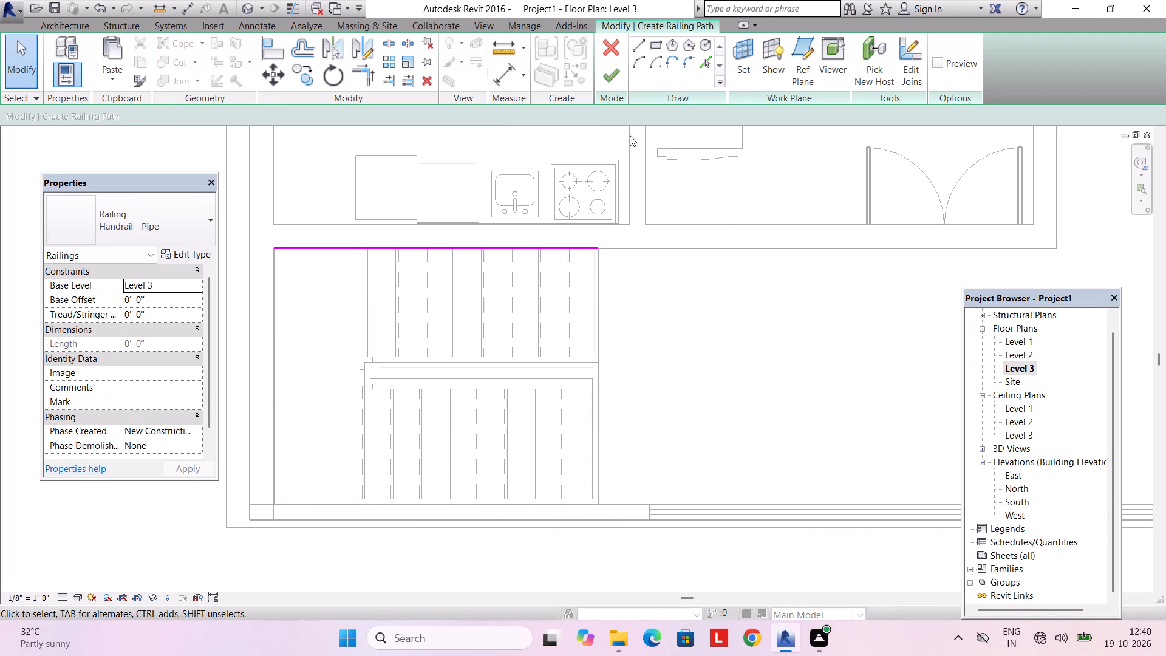
# Finish the railing along the stair opening's long edge and examine it in 3D from the front and back.
pyautogui.click(612, 69)
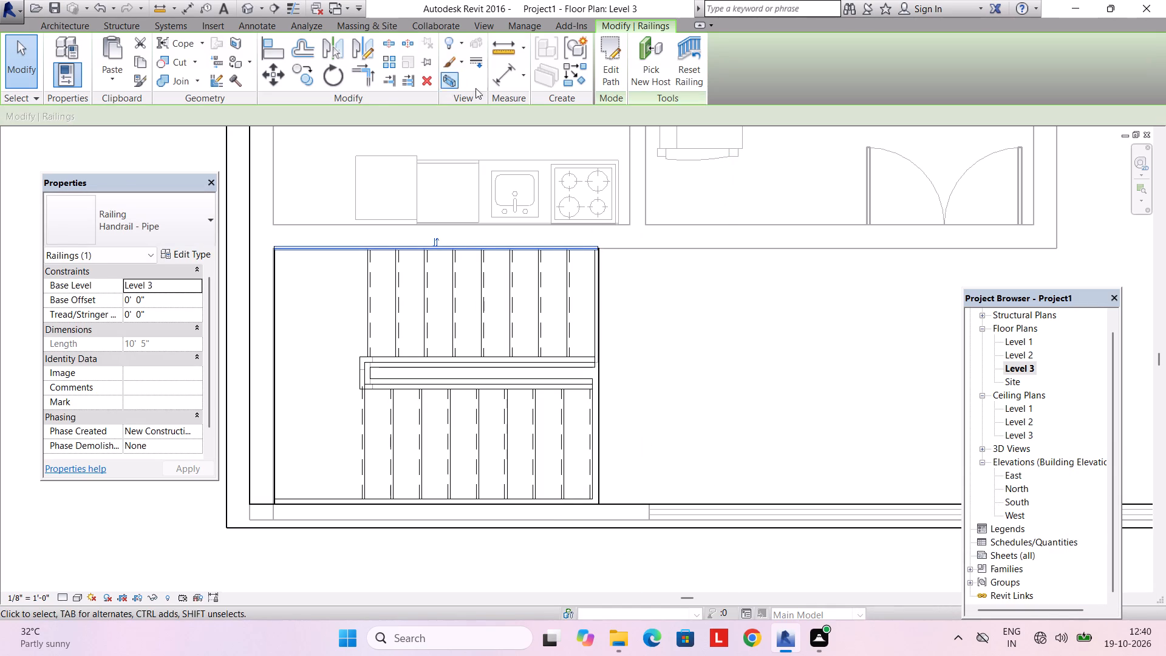
pyautogui.click(479, 24)
pyautogui.click(438, 46)
pyautogui.keyDown('shift'); pyautogui.moveTo(636, 298); pyautogui.dragTo(556, 306, button='middle'); pyautogui.keyUp('shift')
pyautogui.moveTo(629, 379); pyautogui.dragTo(610, 338, button='middle')
pyautogui.moveTo(692, 406); pyautogui.dragTo(808, 355, button='middle')
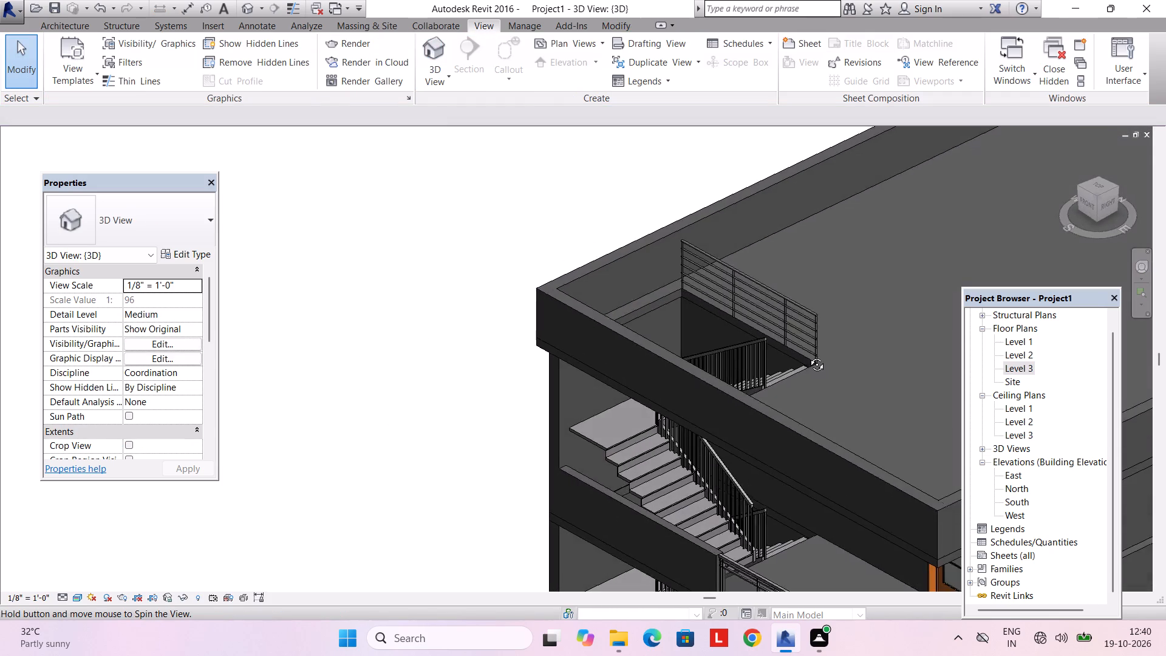
pyautogui.moveTo(808, 355); pyautogui.dragTo(554, 332, button='middle')
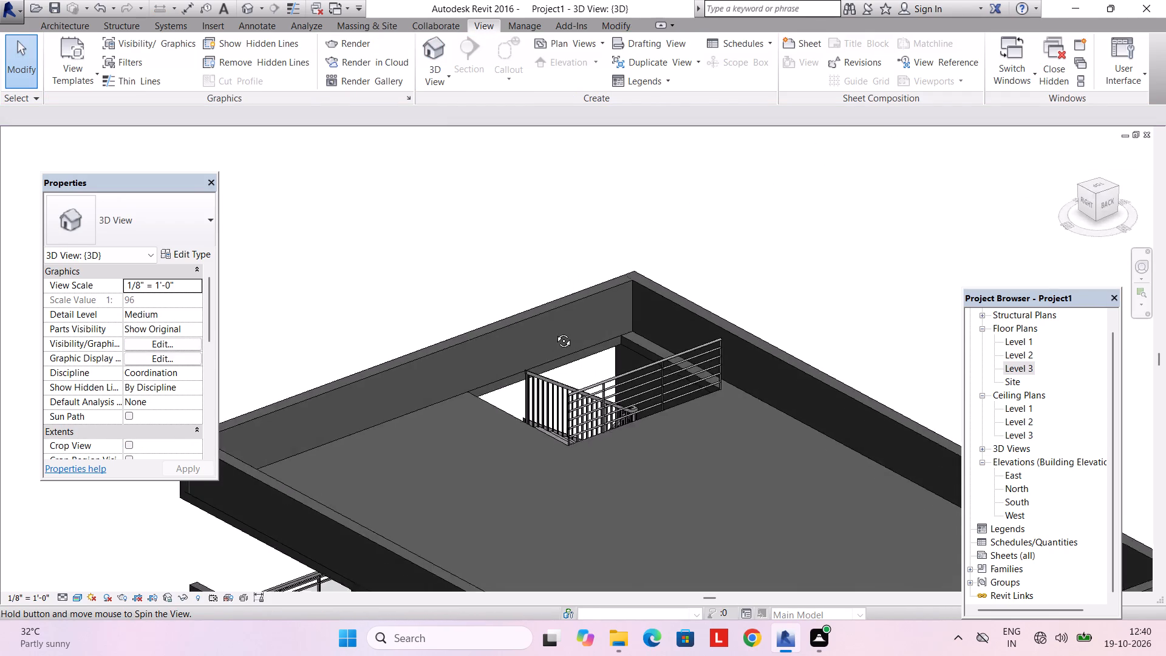
pyautogui.moveTo(554, 332); pyautogui.dragTo(508, 367, button='middle')
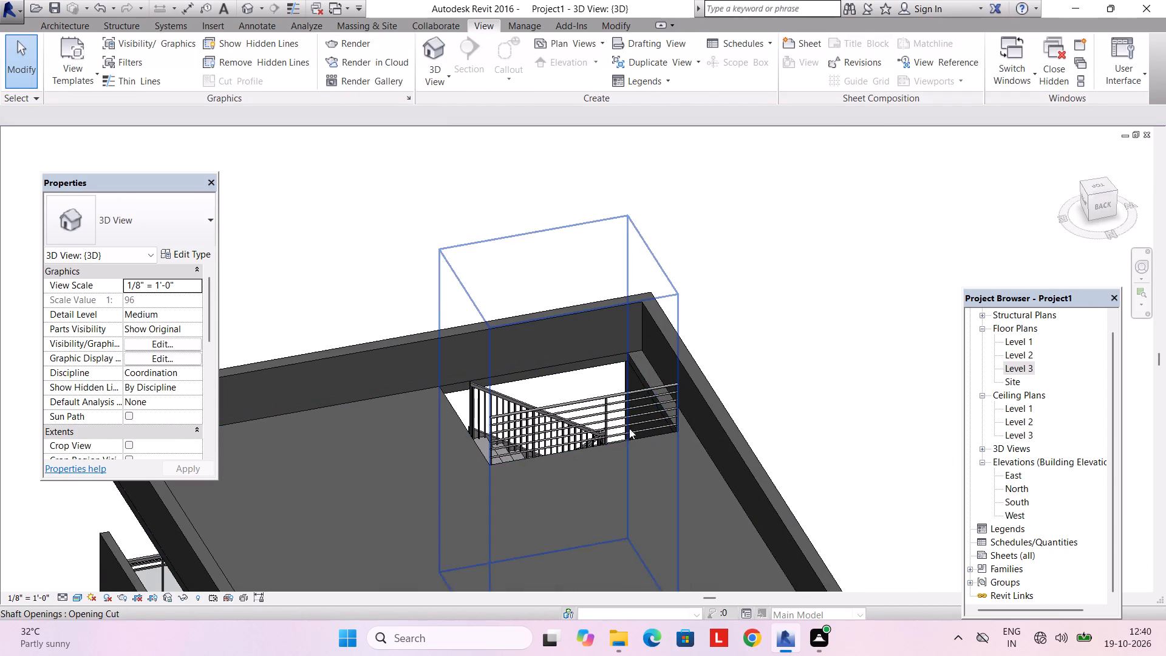
# Change the railing along the roof stair opening's long edge to the Handrail - Rectangular type and examine it in 3D.
pyautogui.click(622, 394)
pyautogui.click(132, 218)
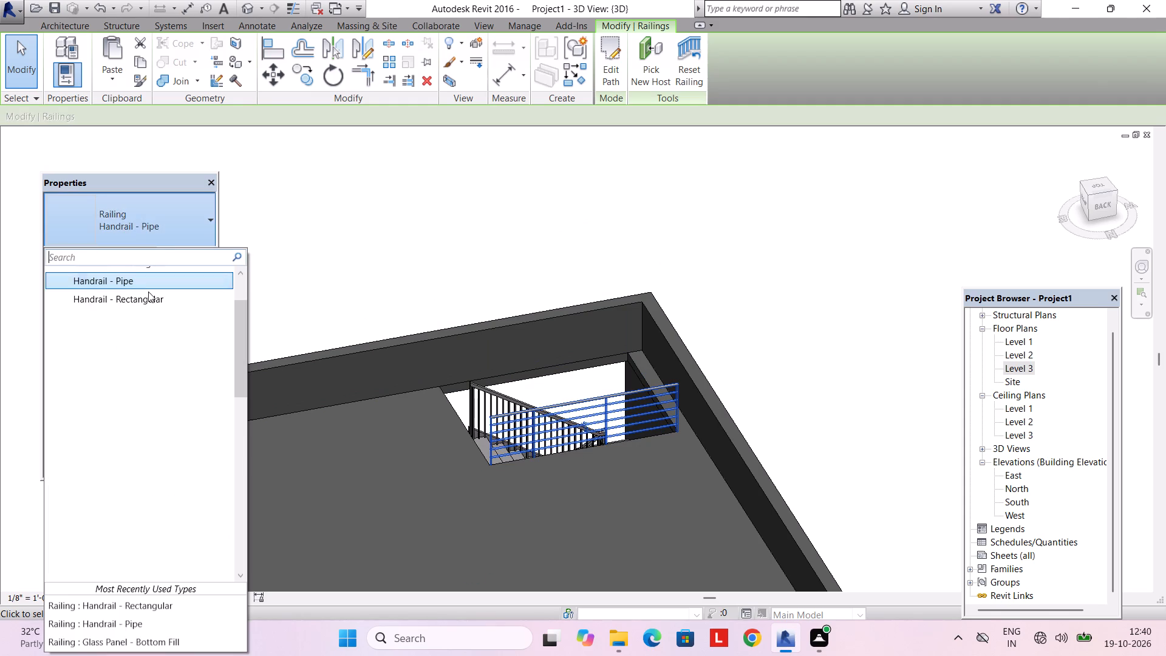
pyautogui.click(157, 301)
pyautogui.press('Escape')
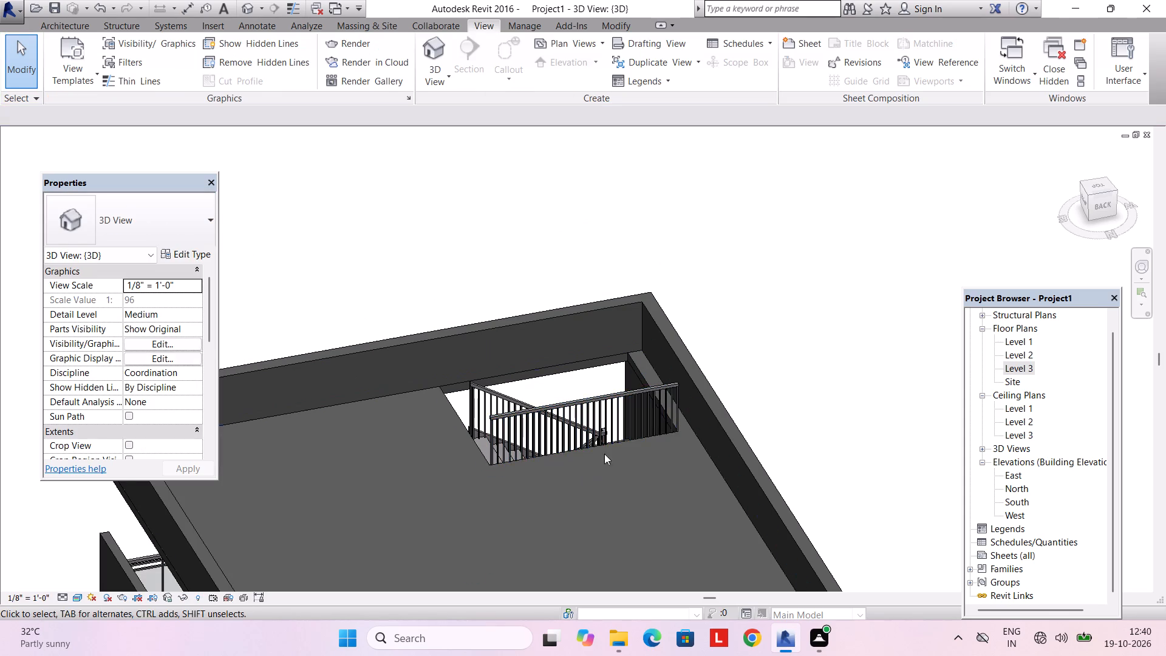
pyautogui.scroll(6, 619, 433)
pyautogui.scroll(-4, 667, 456)
pyautogui.keyDown('shift'); pyautogui.moveTo(644, 494); pyautogui.dragTo(724, 484, button='middle'); pyautogui.keyUp('shift')
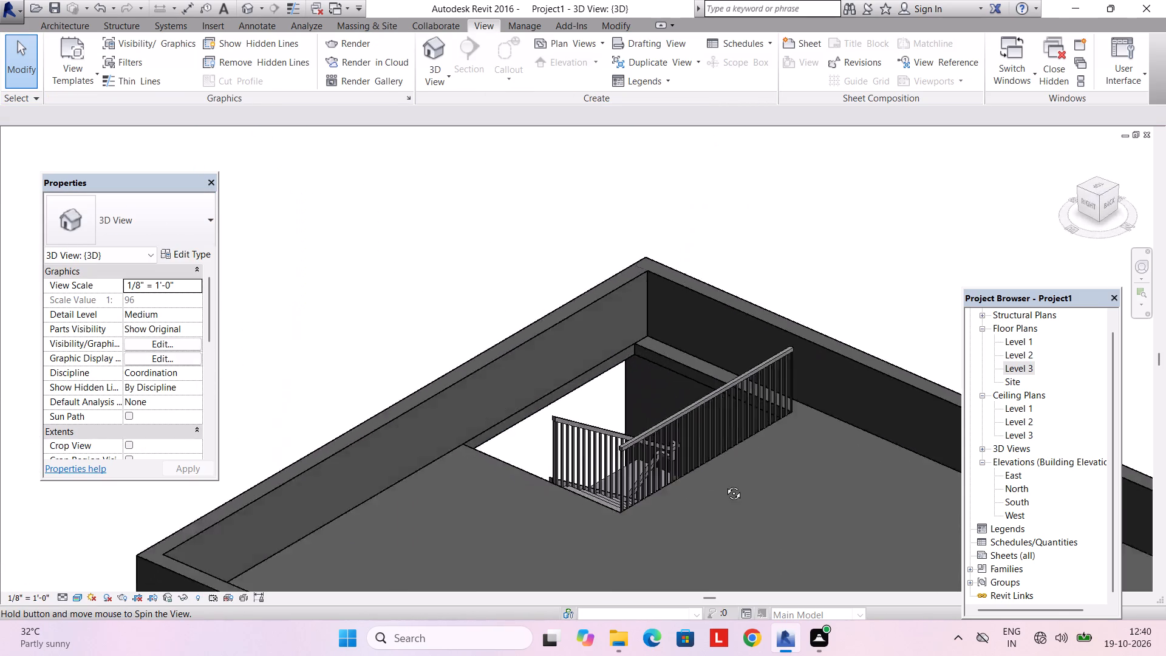
pyautogui.keyDown('shift'); pyautogui.moveTo(724, 484); pyautogui.dragTo(487, 463, button='middle'); pyautogui.keyUp('shift')
pyautogui.keyDown('shift'); pyautogui.middleClick(487, 470); pyautogui.keyUp('shift')
pyautogui.keyDown('shift'); pyautogui.moveTo(313, 449); pyautogui.dragTo(506, 502, button='middle'); pyautogui.keyUp('shift')
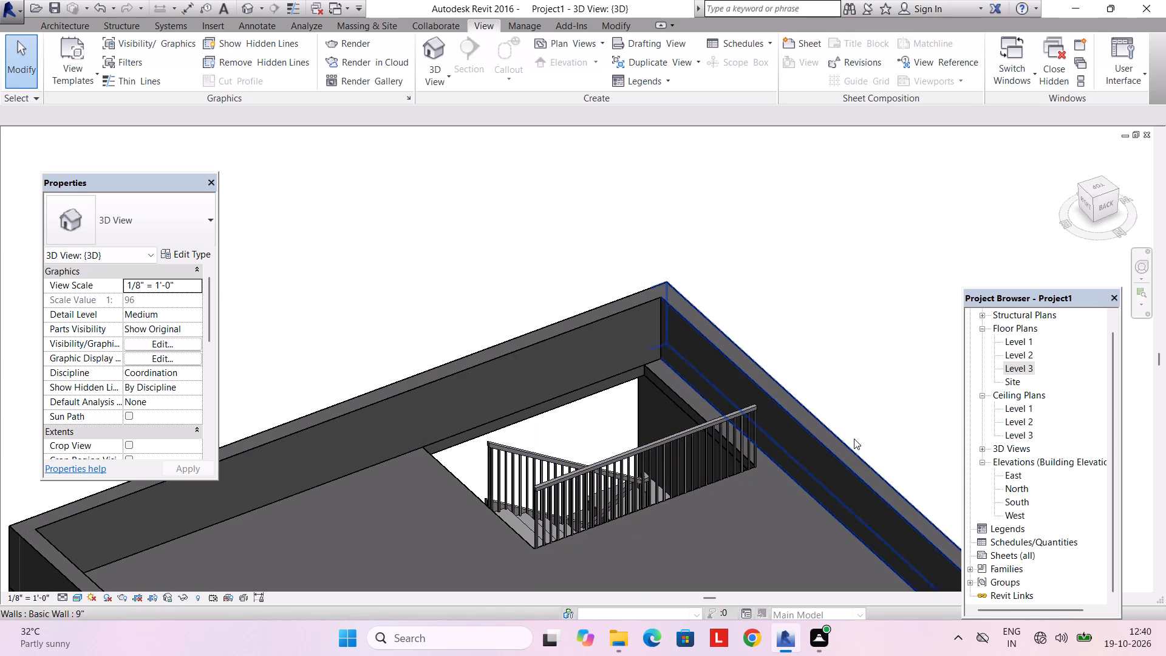
# In the Level 3 plan, start a Handrail - Pipe railing and sketch a path about 8' 3" along the stair opening's landing-side edge.
pyautogui.doubleClick(1021, 370)
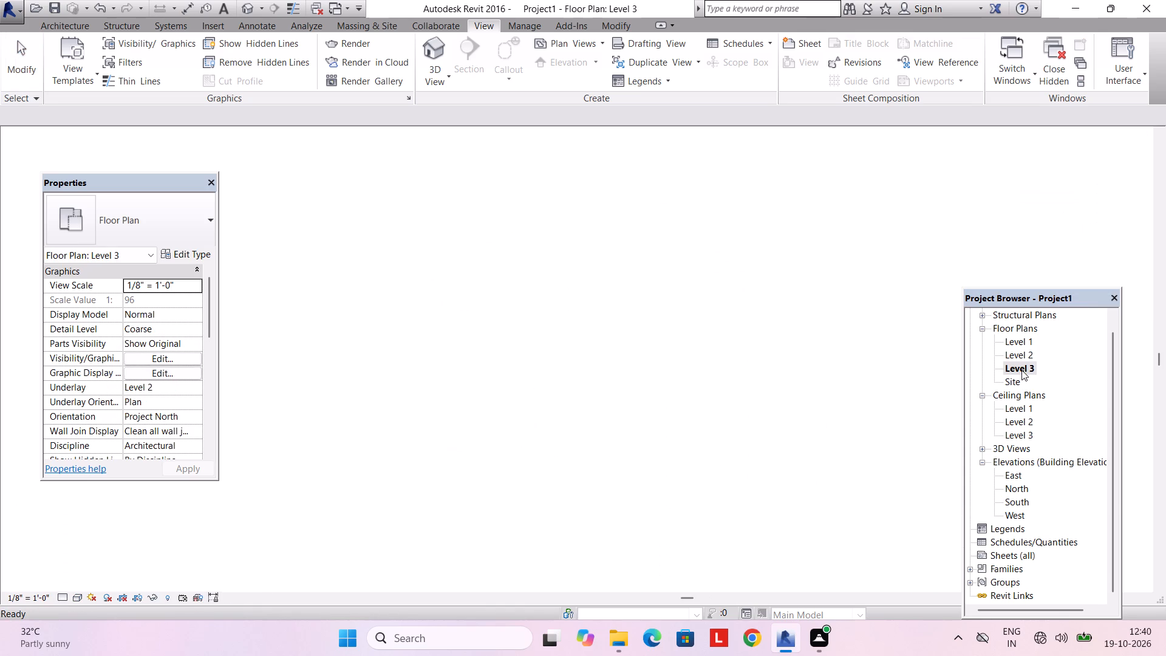
pyautogui.click(301, 242)
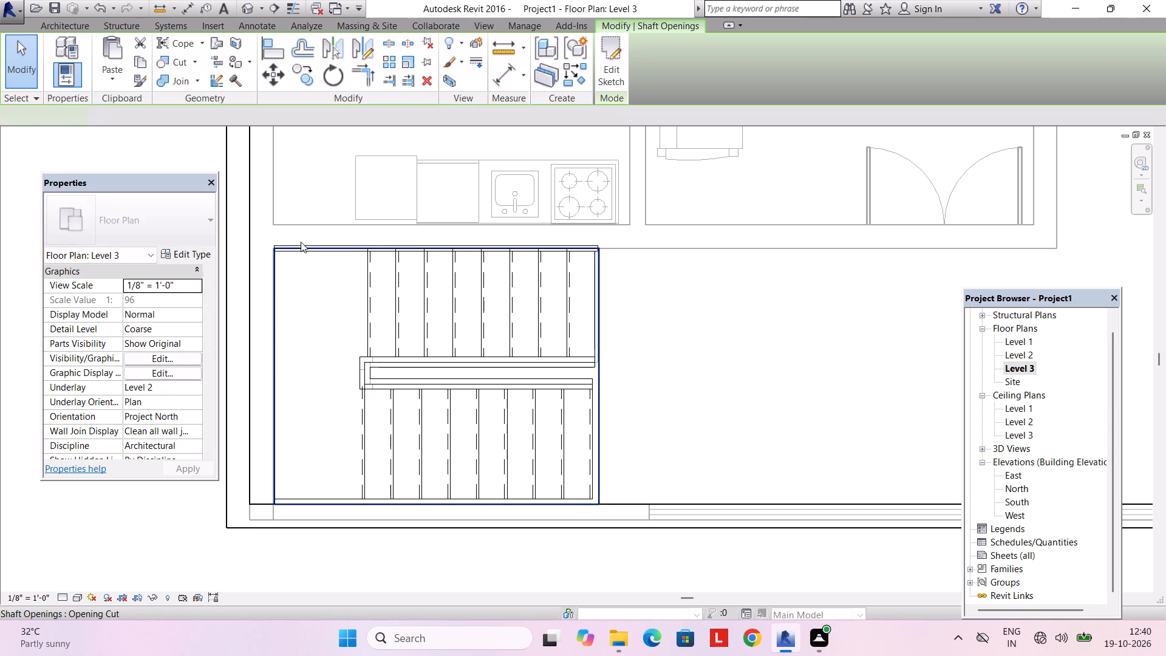
pyautogui.press('Escape')
pyautogui.press('Escape')
pyautogui.click(67, 27)
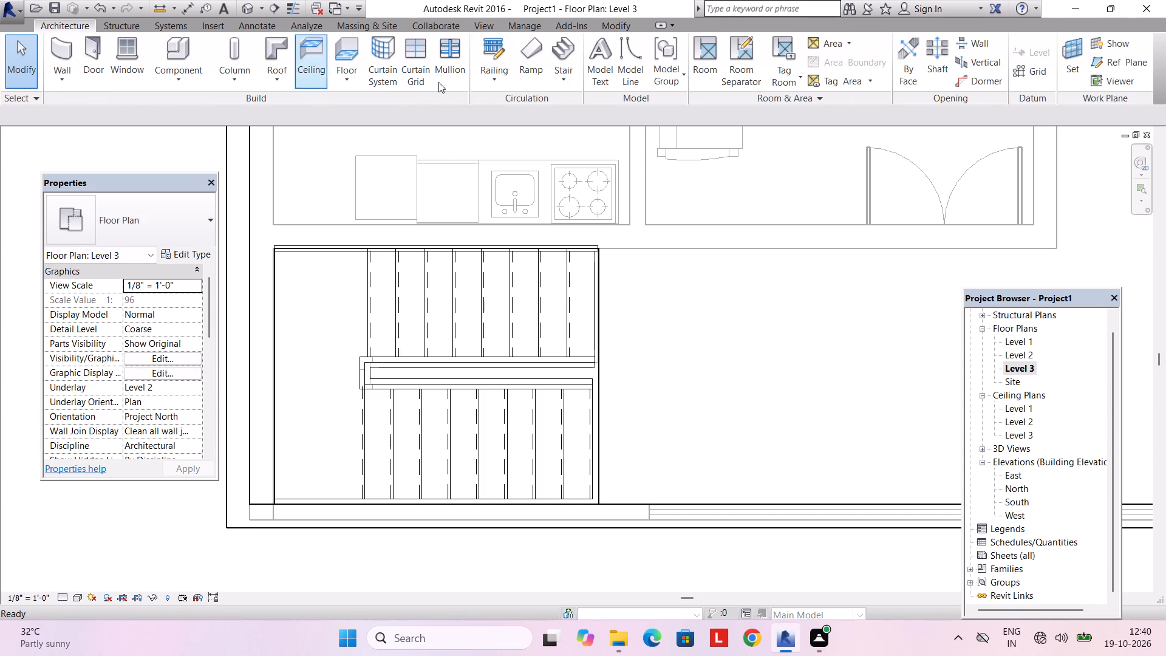
pyautogui.click(496, 58)
pyautogui.scroll(3, 276, 251)
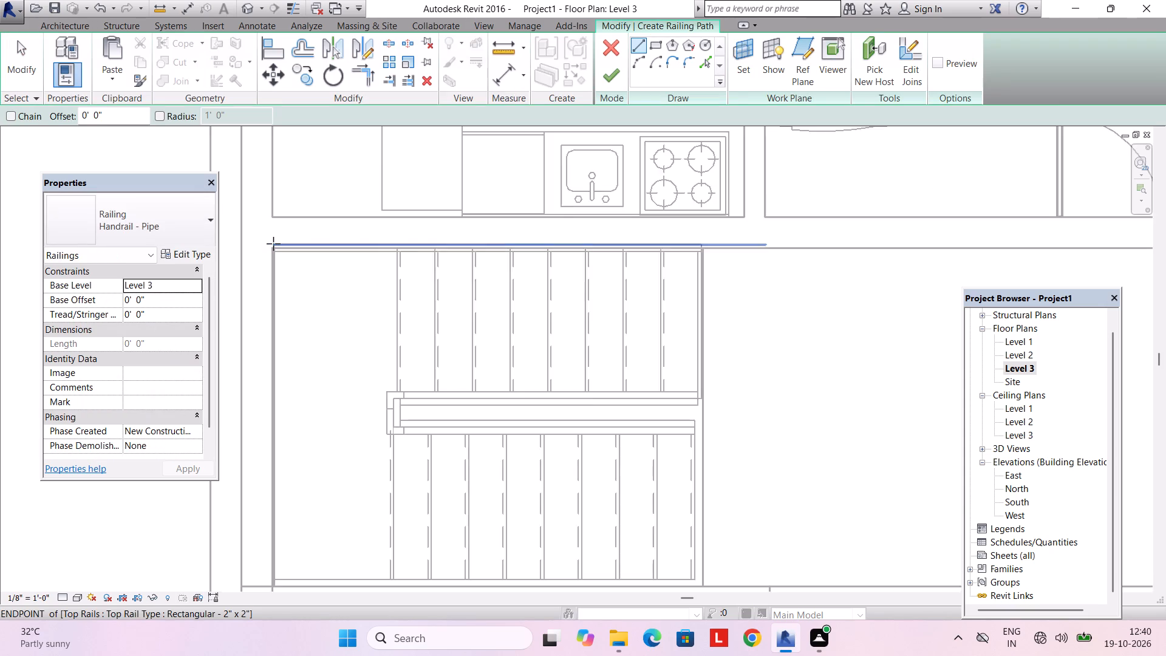
pyautogui.scroll(1, 273, 244)
pyautogui.click(273, 244)
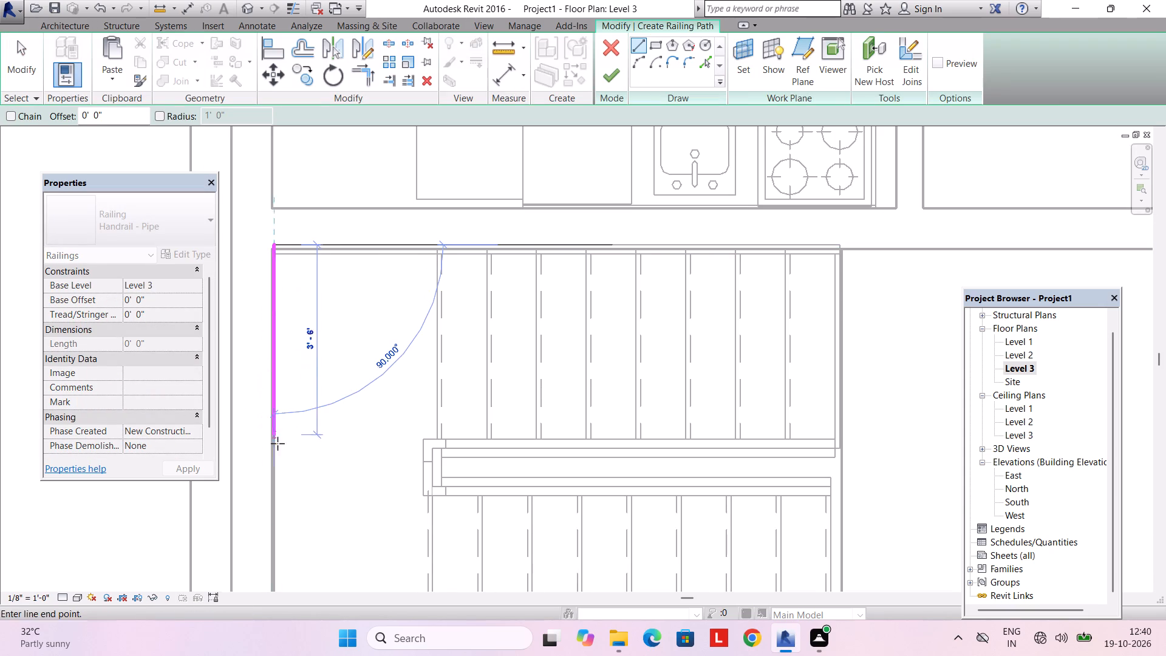
pyautogui.moveTo(278, 460); pyautogui.dragTo(289, 303, button='middle')
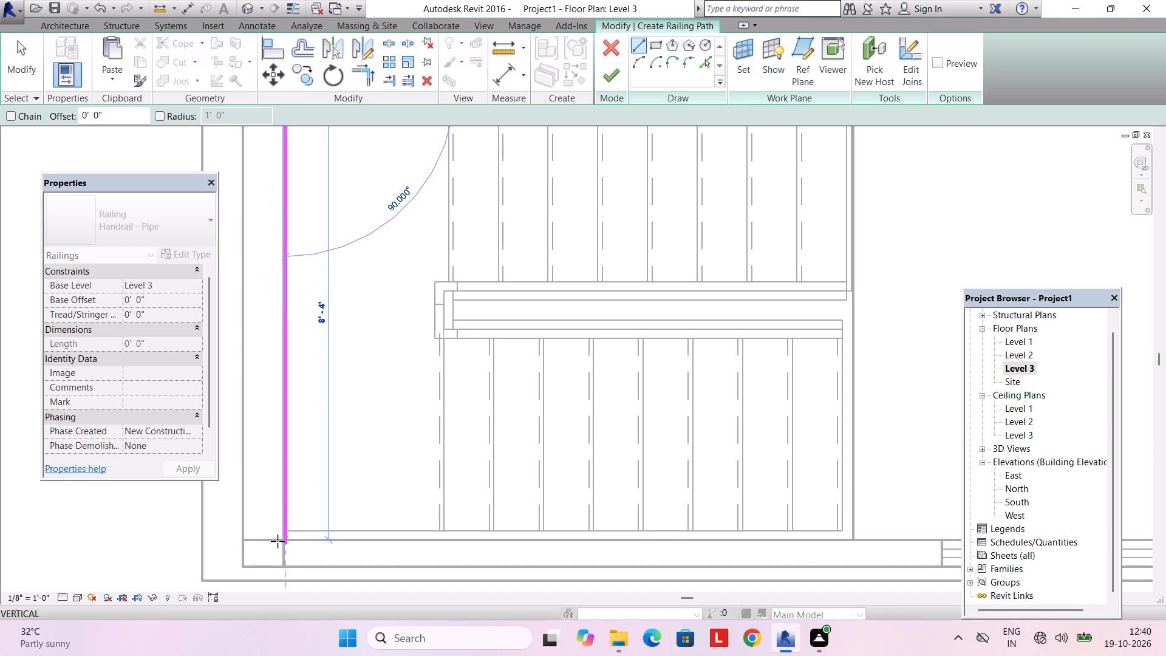
pyautogui.click(279, 536)
# Extend the landing-side path to the front parapet's inner face, 8' 4" long, and finish the railing.
pyautogui.scroll(3, 310, 497)
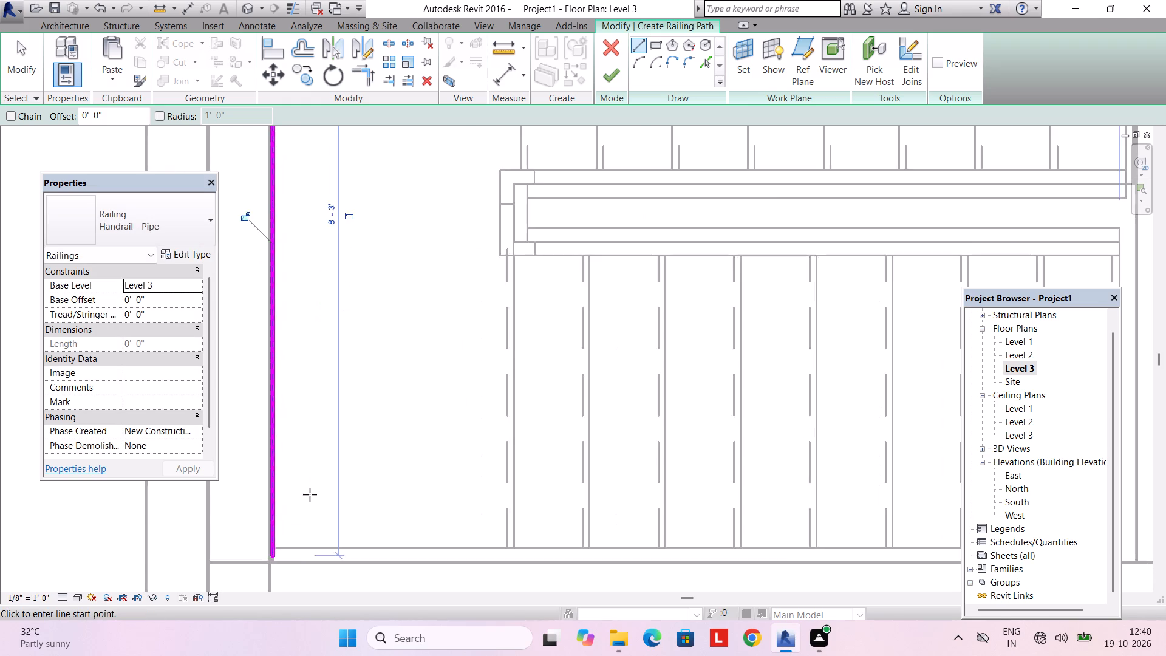
pyautogui.scroll(2, 310, 494)
pyautogui.moveTo(291, 501); pyautogui.dragTo(295, 410, button='middle')
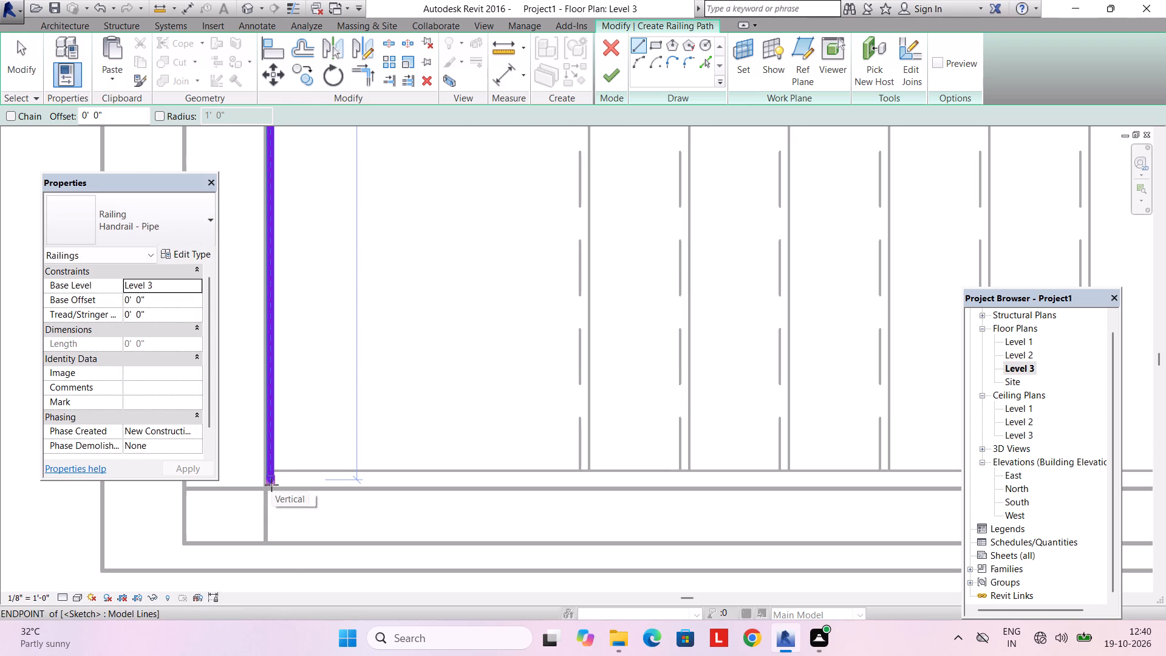
pyautogui.press('Escape')
pyautogui.press('Escape')
pyautogui.press('Escape')
pyautogui.click(271, 443)
pyautogui.scroll(1, 267, 480)
pyautogui.moveTo(268, 479); pyautogui.dragTo(270, 488)
pyautogui.click(609, 95)
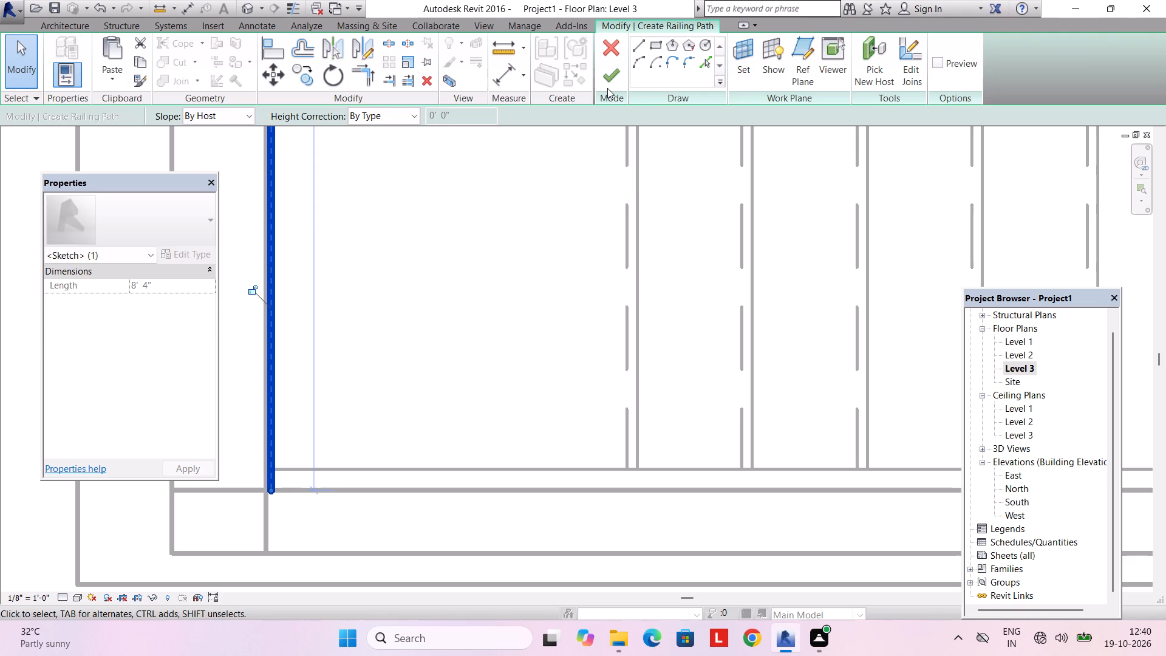
pyautogui.click(607, 85)
pyautogui.scroll(-3, 621, 241)
pyautogui.moveTo(612, 256); pyautogui.dragTo(290, 388, button='middle')
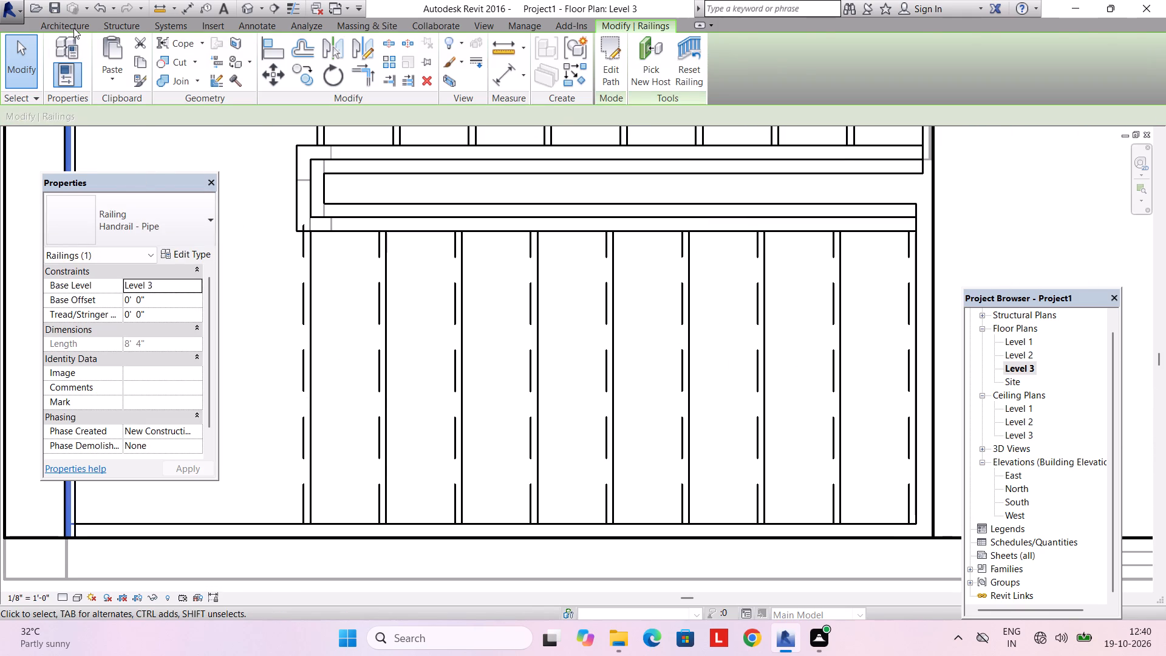
pyautogui.click(72, 25)
pyautogui.click(609, 24)
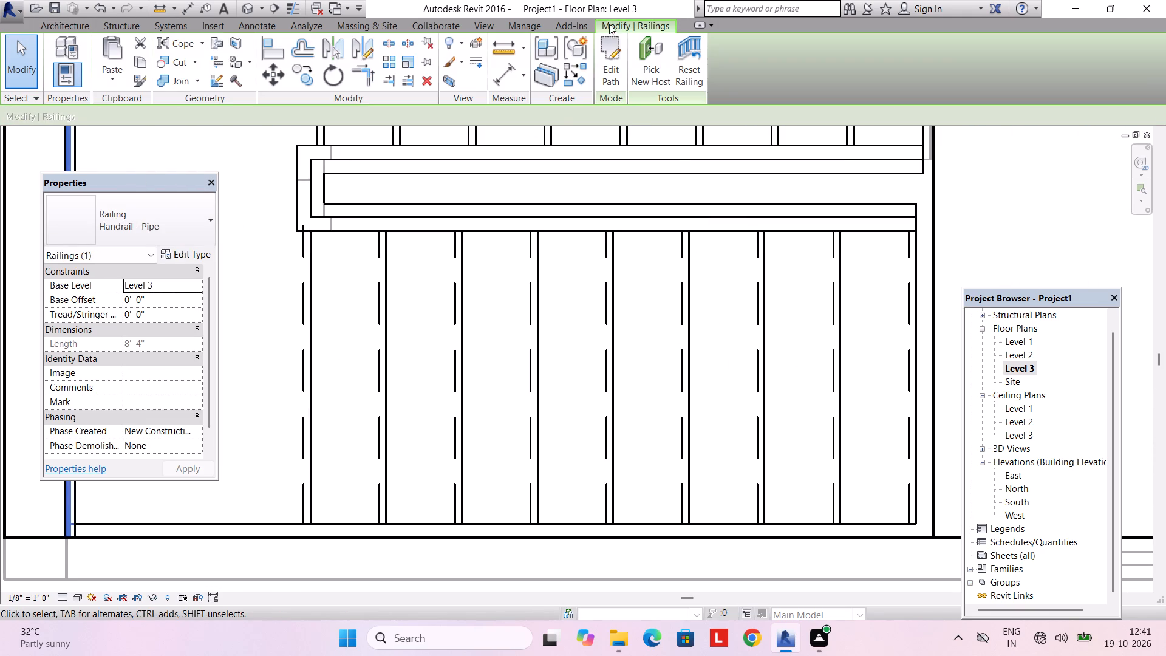
pyautogui.scroll(-11, 483, 143)
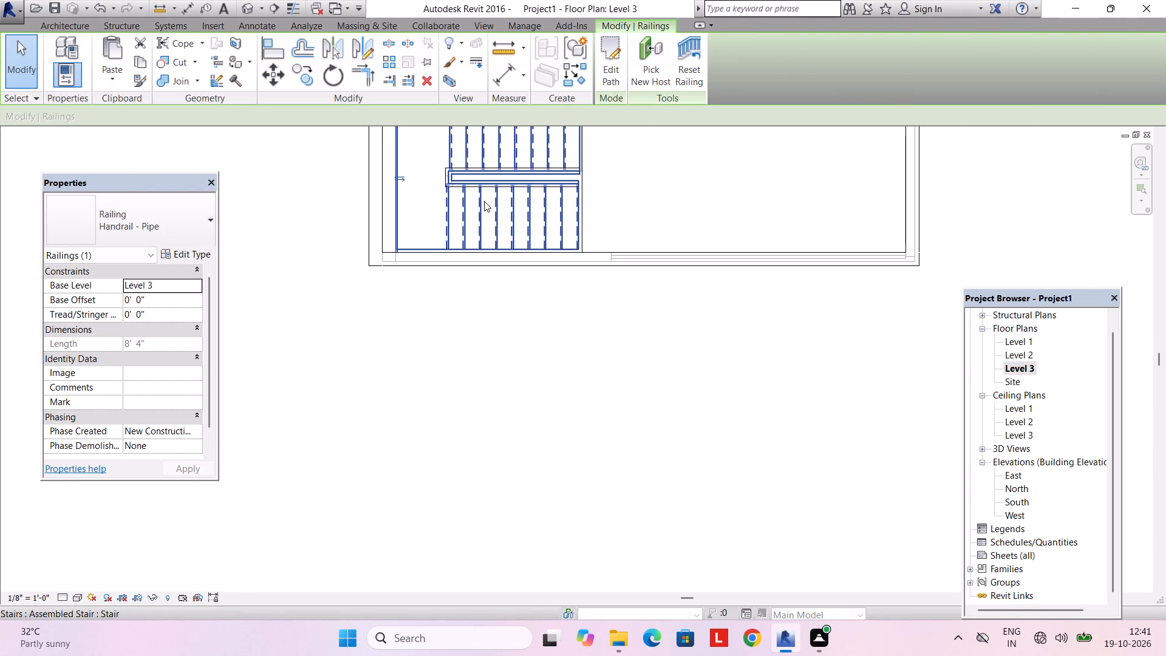
pyautogui.press('Escape')
pyautogui.press('Escape')
pyautogui.moveTo(529, 180); pyautogui.dragTo(502, 287, button='middle')
pyautogui.press('Escape')
# Add a Handrail - Pipe railing about 4' 1 1/2" long on the opening's opposite short edge, starting from the front parapet.
pyautogui.scroll(3, 539, 269)
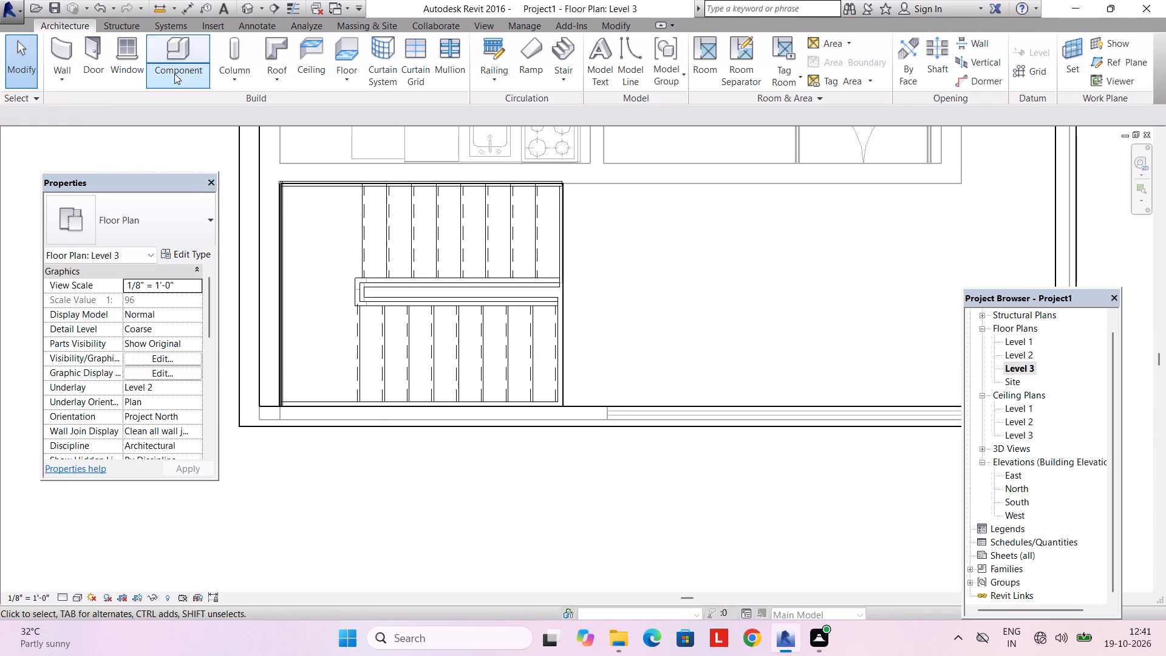
pyautogui.click(70, 23)
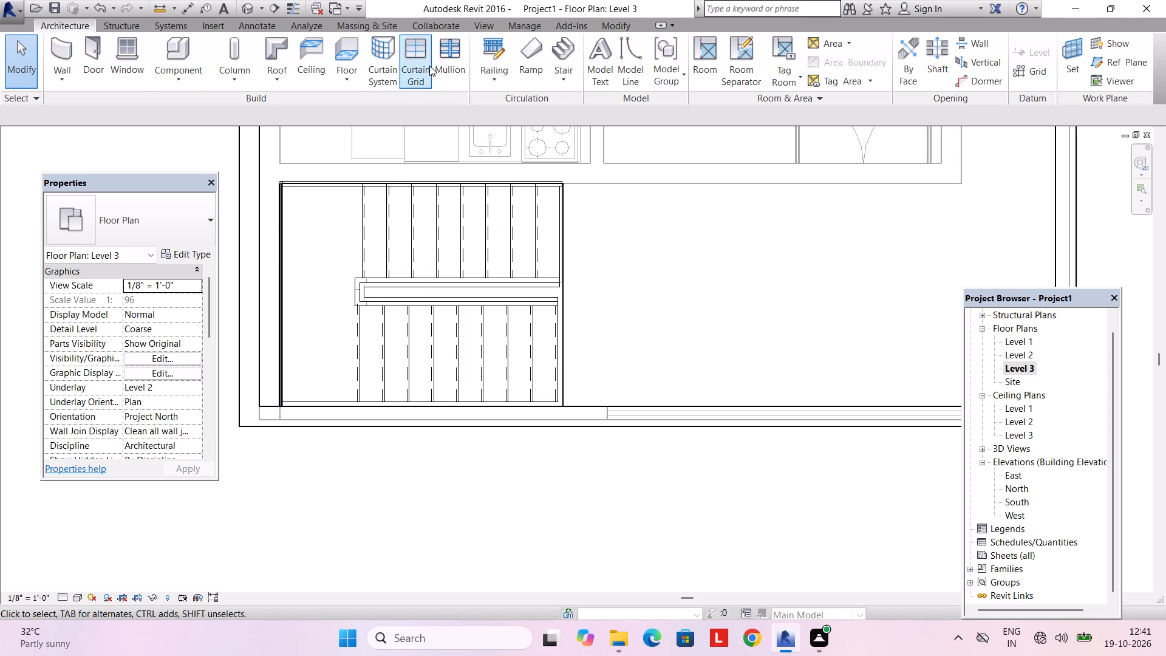
pyautogui.click(481, 49)
pyautogui.scroll(2, 610, 379)
pyautogui.scroll(3, 544, 392)
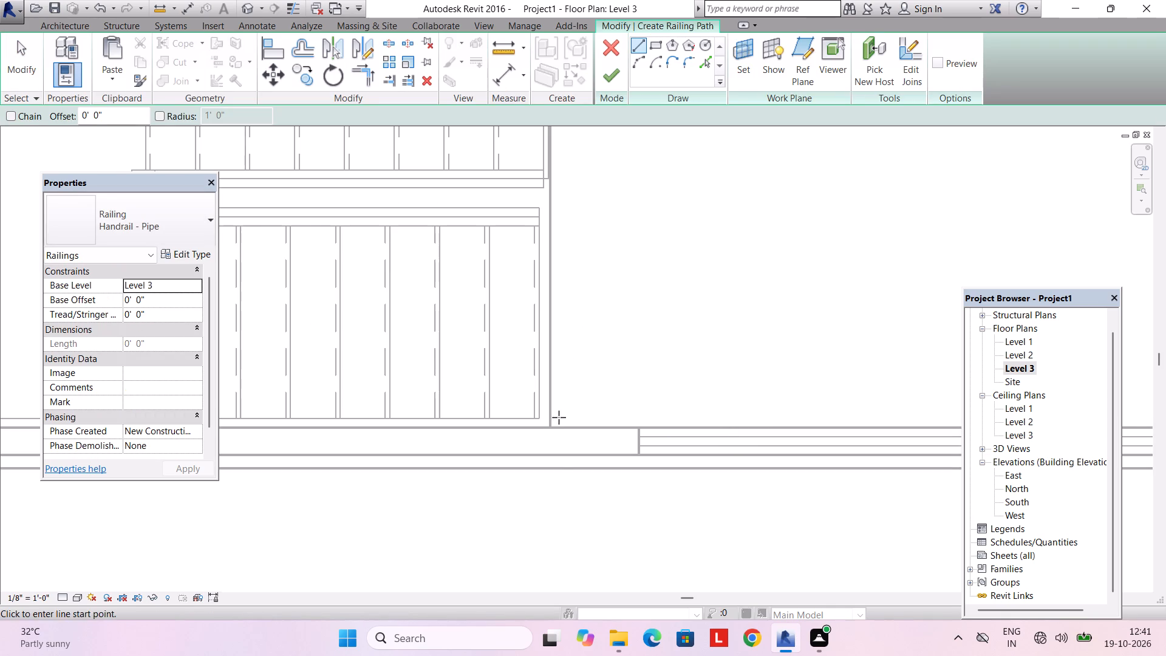
pyautogui.click(551, 427)
pyautogui.click(550, 200)
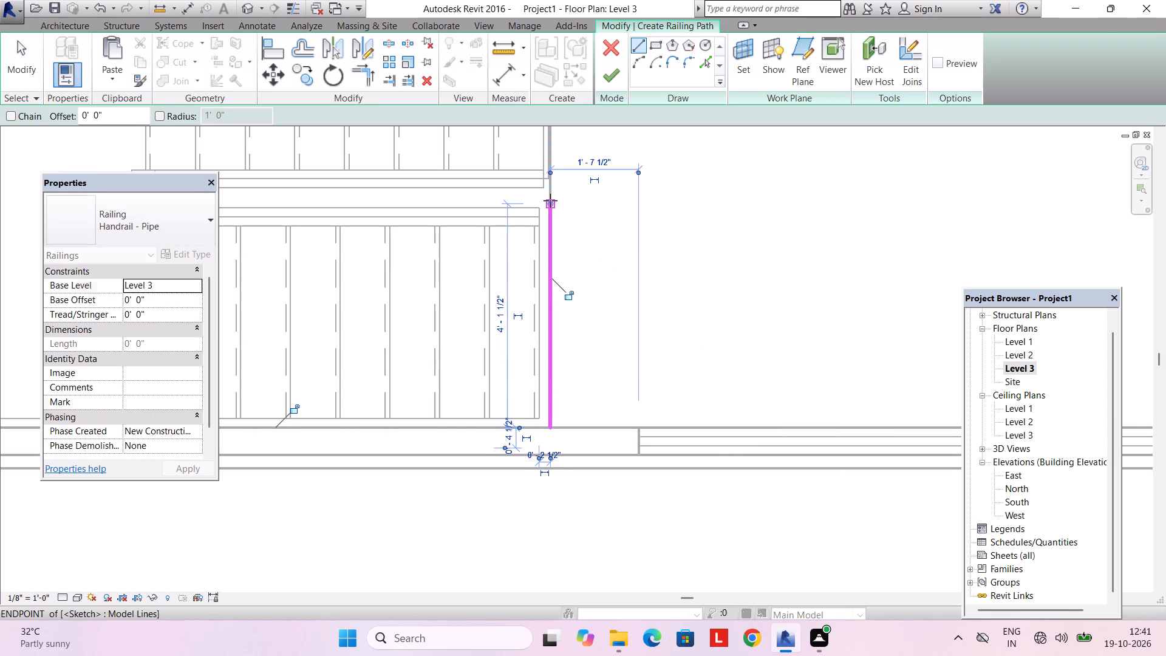
pyautogui.click(607, 86)
pyautogui.press('Escape')
# In 3D, edit the short pipe railing's path beside the stair exit, lengthening it to 4' 9" towards the stair handrail.
pyautogui.click(489, 24)
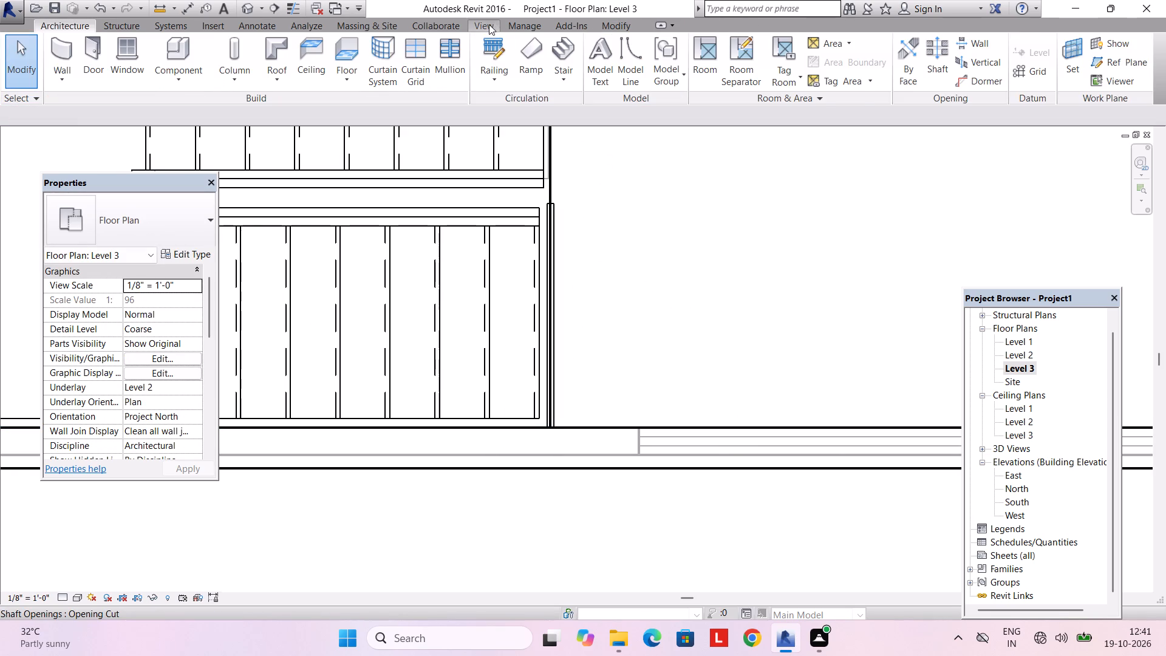
pyautogui.click(438, 49)
pyautogui.scroll(-3, 552, 306)
pyautogui.keyDown('shift'); pyautogui.moveTo(560, 349); pyautogui.dragTo(640, 324, button='middle'); pyautogui.keyUp('shift')
pyautogui.scroll(1, 635, 384)
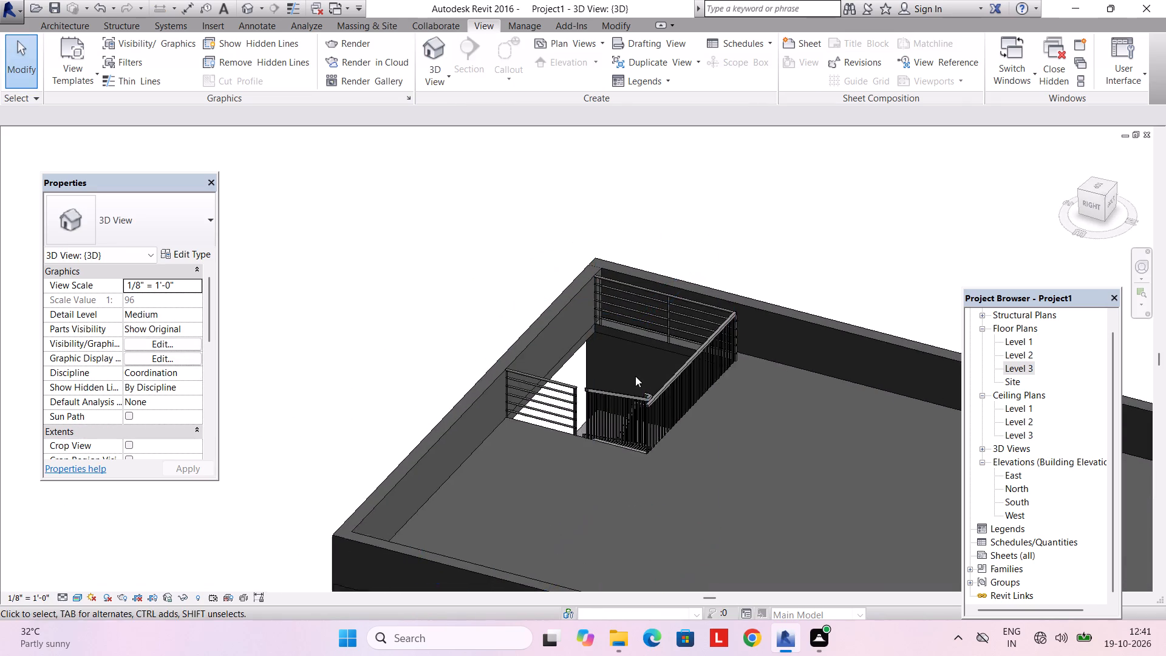
pyautogui.scroll(2, 635, 376)
pyautogui.keyDown('shift'); pyautogui.moveTo(616, 387); pyautogui.dragTo(640, 373, button='middle'); pyautogui.keyUp('shift')
pyautogui.scroll(3, 591, 406)
pyautogui.click(588, 394)
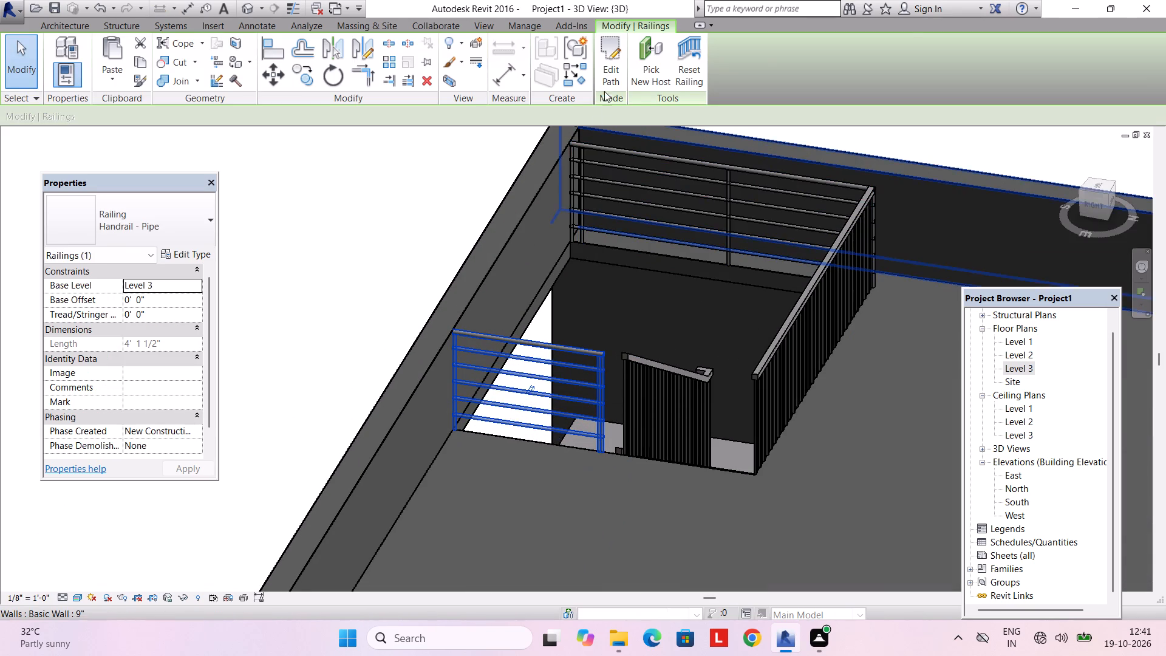
pyautogui.click(607, 84)
pyautogui.scroll(2, 609, 495)
pyautogui.click(599, 436)
pyautogui.moveTo(601, 438); pyautogui.dragTo(631, 442)
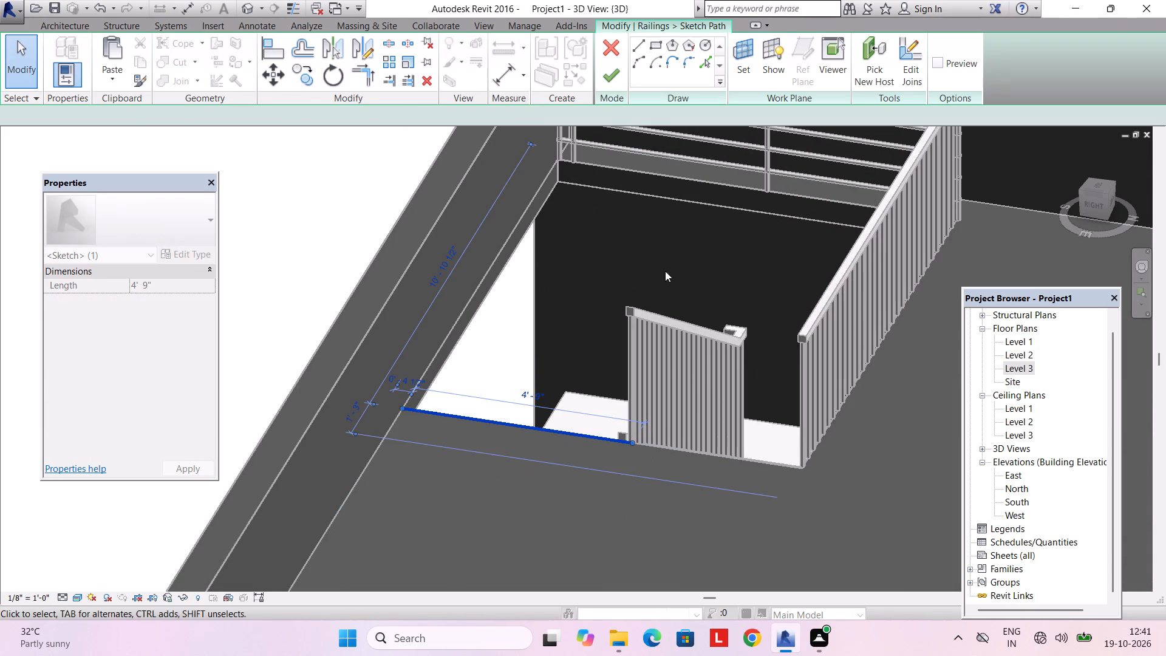
pyautogui.click(605, 82)
pyautogui.press('Escape')
# Examine the railings around the roof's stair opening and the whole building from the front in 3D.
pyautogui.scroll(-4, 681, 414)
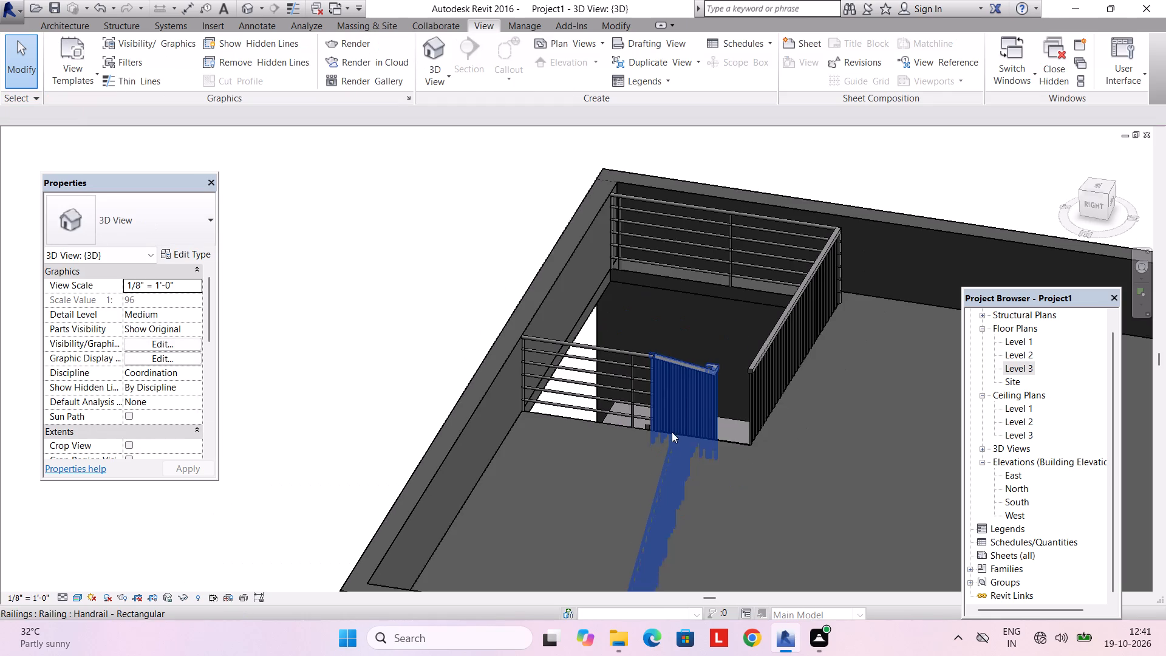
pyautogui.press('Escape')
pyautogui.keyDown('shift'); pyautogui.moveTo(687, 465); pyautogui.dragTo(627, 557, button='middle'); pyautogui.keyUp('shift')
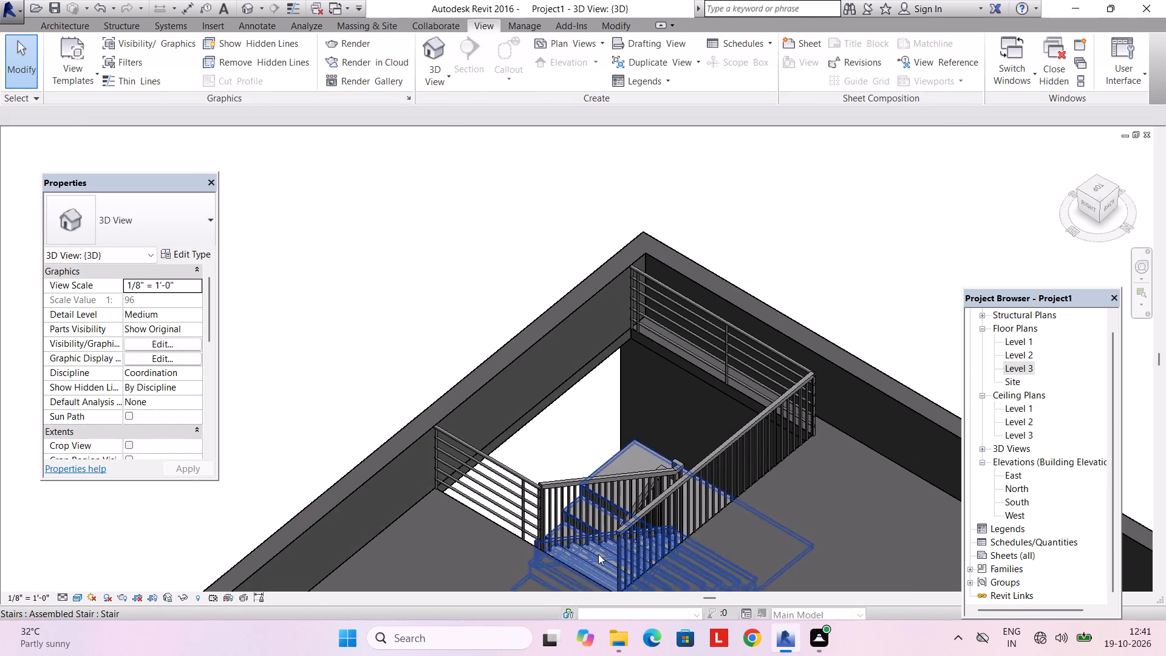
pyautogui.moveTo(596, 532); pyautogui.dragTo(598, 463, button='middle')
pyautogui.keyDown('shift'); pyautogui.moveTo(599, 468); pyautogui.dragTo(680, 384, button='middle'); pyautogui.keyUp('shift')
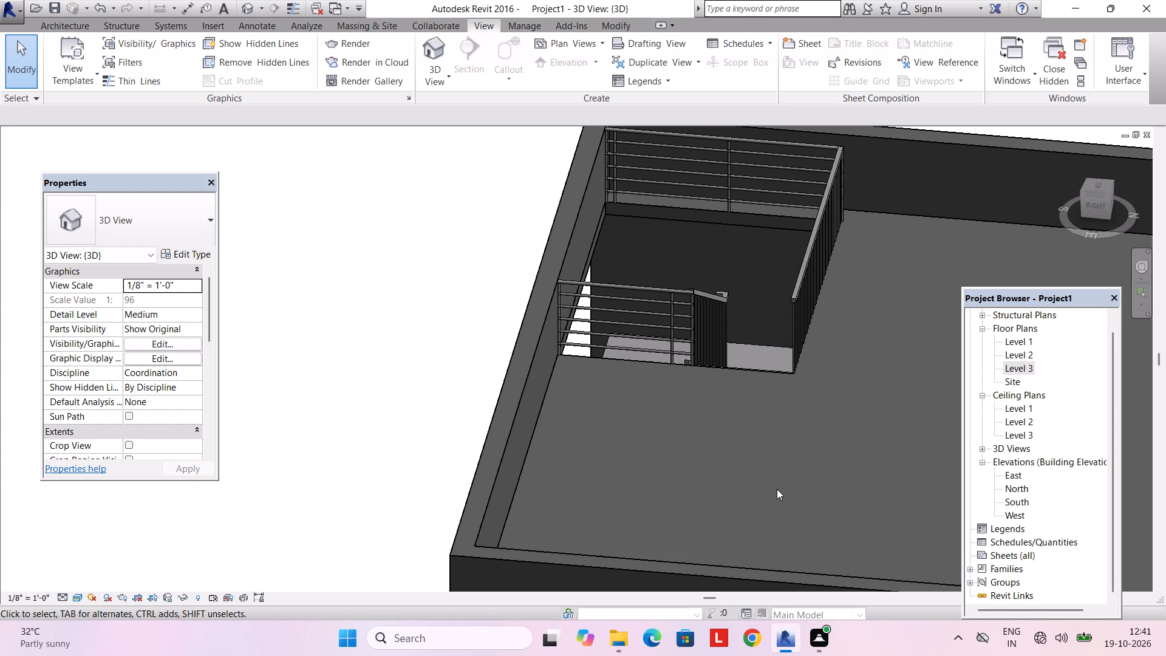
pyautogui.scroll(-2, 747, 422)
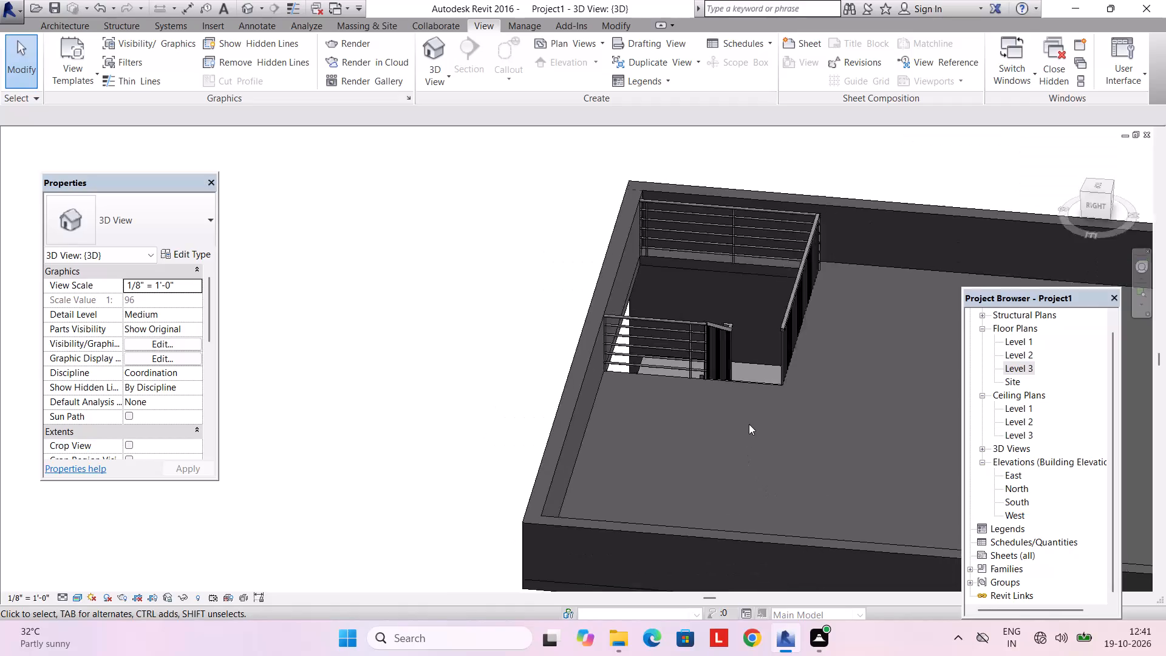
pyautogui.scroll(-1, 749, 424)
pyautogui.moveTo(740, 428); pyautogui.dragTo(885, 331, button='middle')
pyautogui.keyDown('shift'); pyautogui.moveTo(845, 350); pyautogui.dragTo(934, 319, button='middle'); pyautogui.keyUp('shift')
pyautogui.scroll(-4, 860, 351)
pyautogui.keyDown('shift'); pyautogui.moveTo(860, 351); pyautogui.dragTo(790, 396, button='middle'); pyautogui.keyUp('shift')
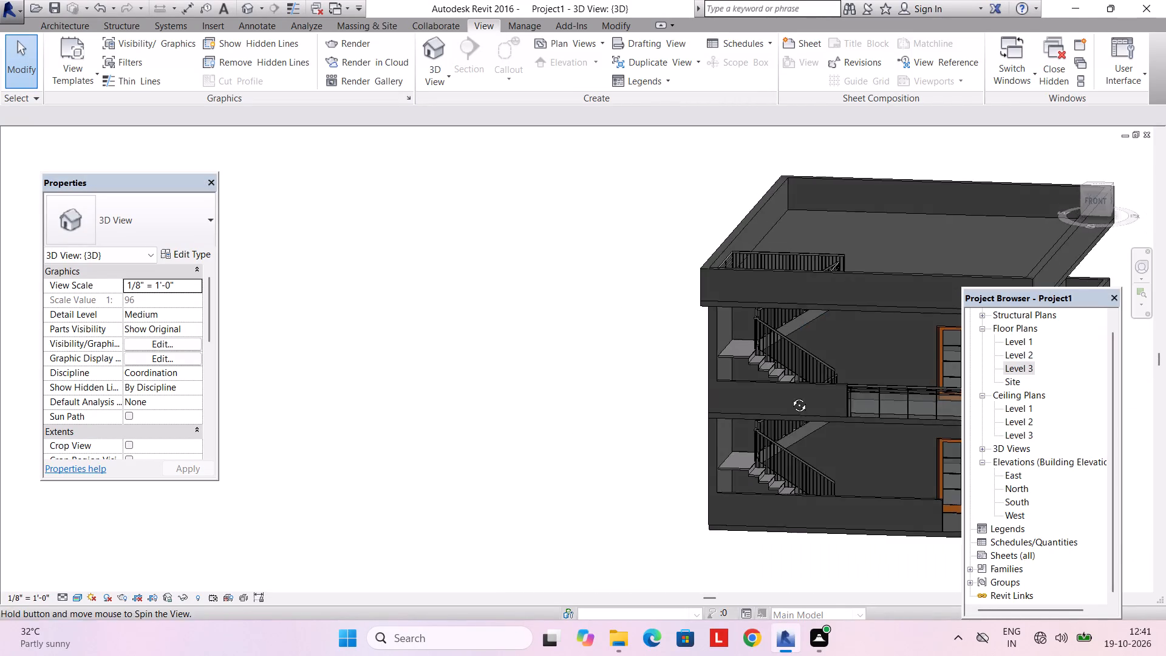
pyautogui.keyDown('shift'); pyautogui.moveTo(790, 396); pyautogui.dragTo(746, 441, button='middle'); pyautogui.keyUp('shift')
pyautogui.keyDown('shift'); pyautogui.moveTo(848, 333); pyautogui.dragTo(828, 296, button='middle'); pyautogui.keyUp('shift')
pyautogui.keyDown('shift'); pyautogui.moveTo(791, 375); pyautogui.dragTo(922, 282, button='middle'); pyautogui.keyUp('shift')
pyautogui.keyDown('shift'); pyautogui.moveTo(797, 351); pyautogui.dragTo(812, 377, button='middle'); pyautogui.keyUp('shift')
pyautogui.moveTo(790, 494); pyautogui.dragTo(615, 470, button='middle')
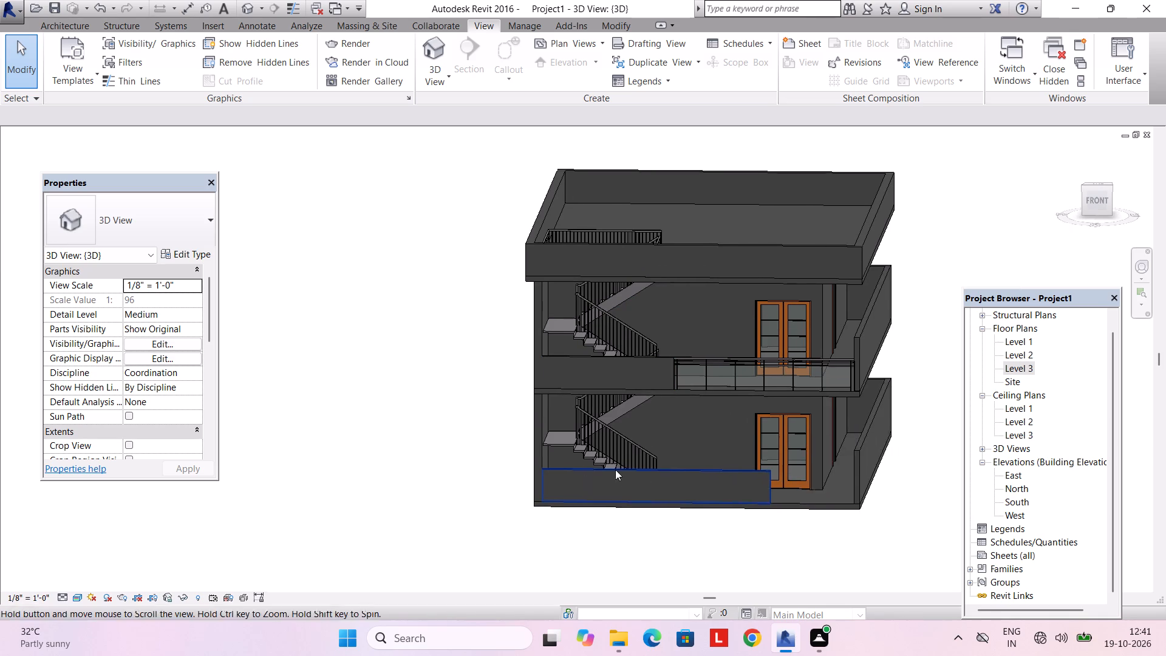
pyautogui.moveTo(779, 426); pyautogui.dragTo(714, 425, button='middle')
# Select all 9" walls and assign a new material named "ext wall" to their type's structure layer.
pyautogui.click(678, 245)
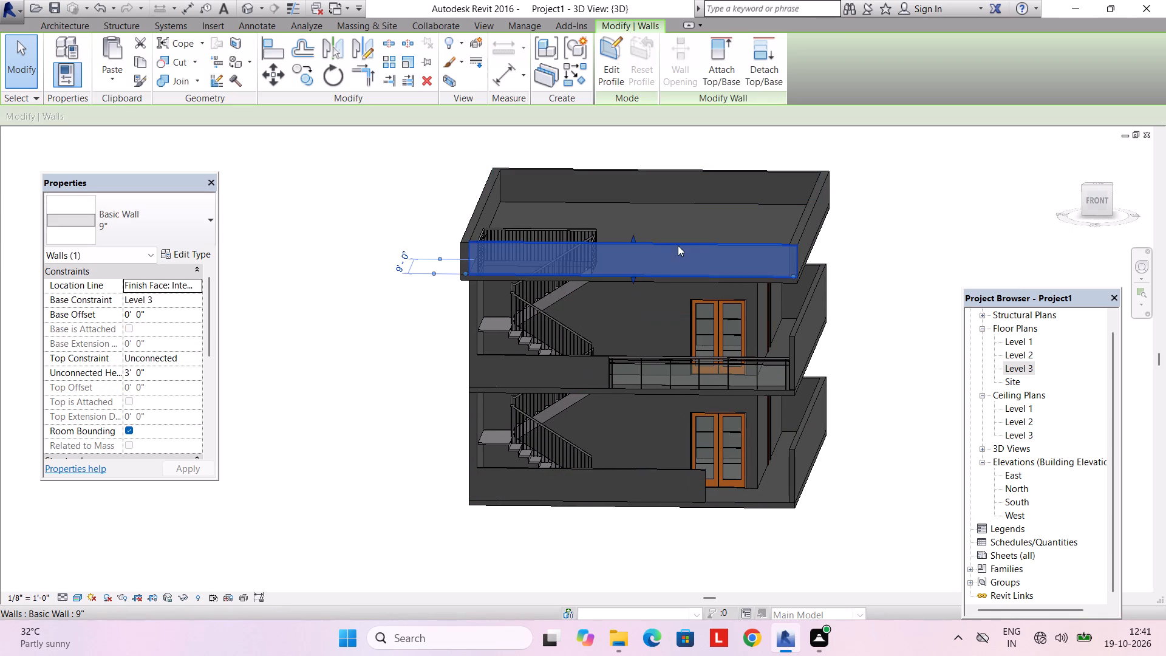
pyautogui.write('sa')
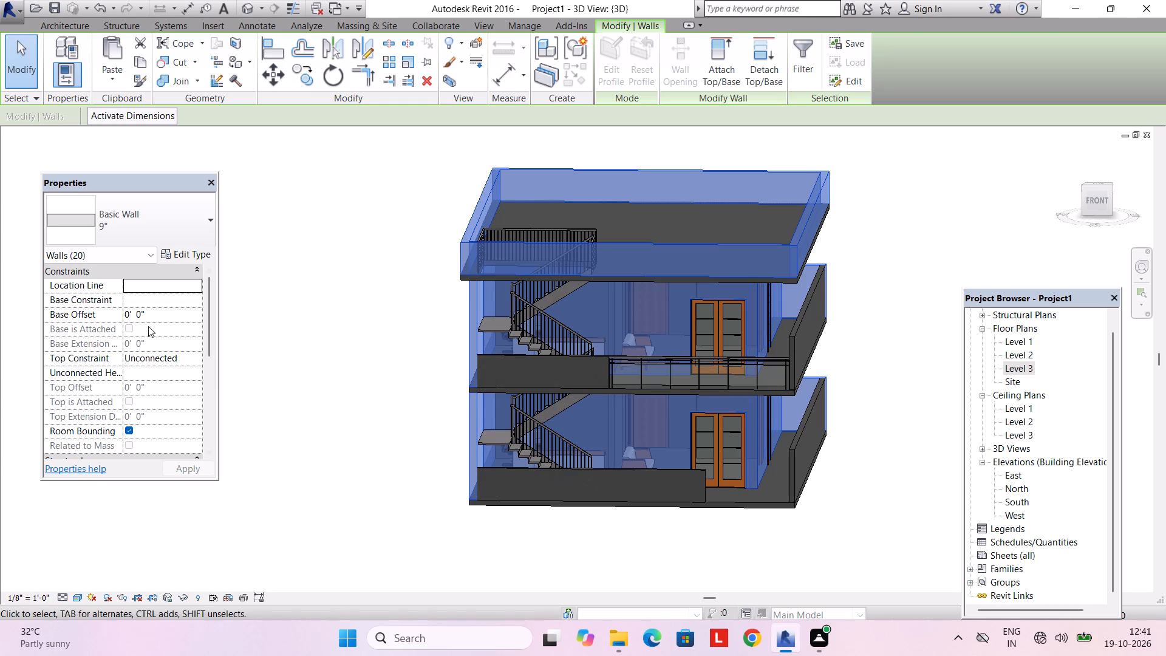
pyautogui.click(189, 254)
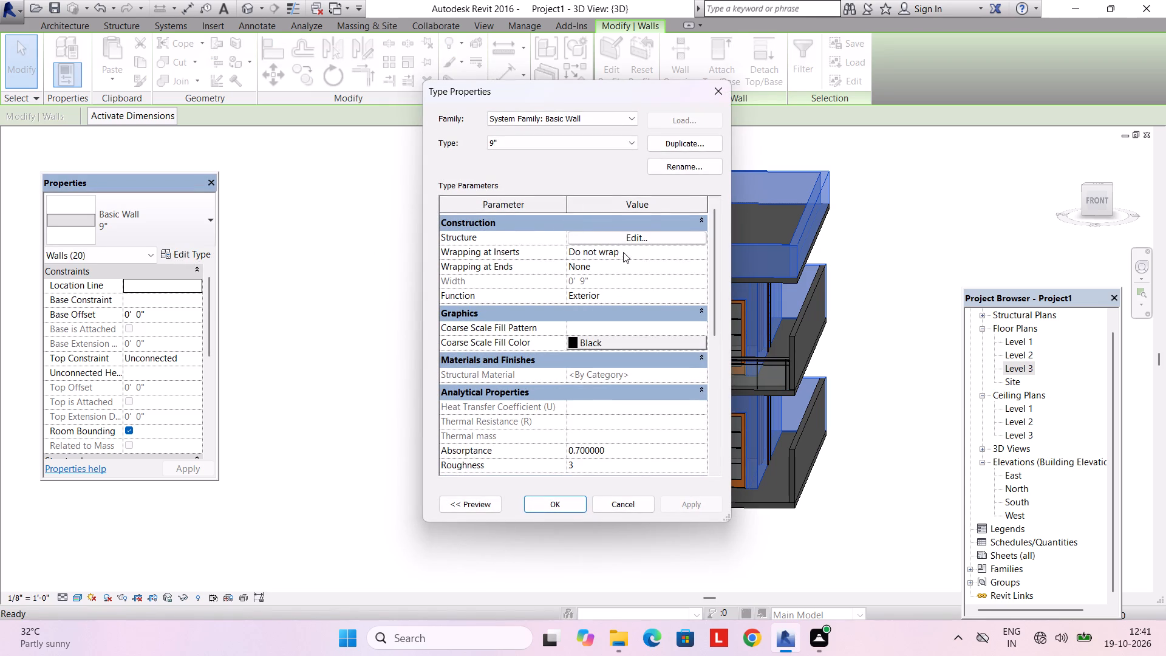
pyautogui.click(640, 237)
pyautogui.click(565, 246)
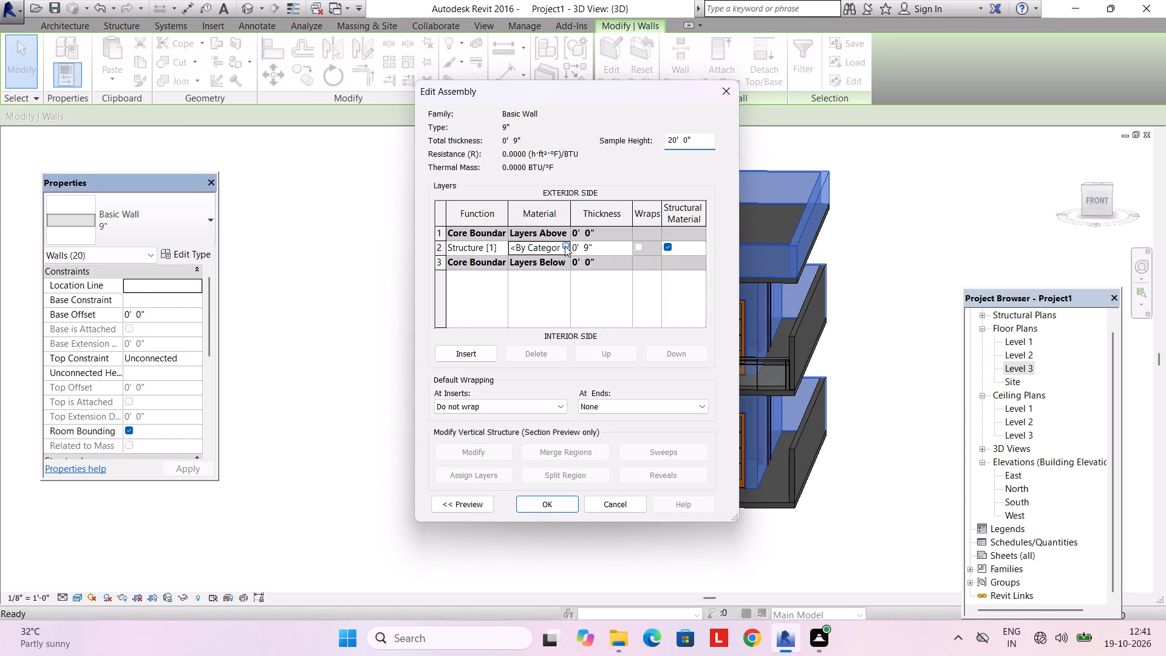
pyautogui.click(278, 474)
pyautogui.click(308, 488)
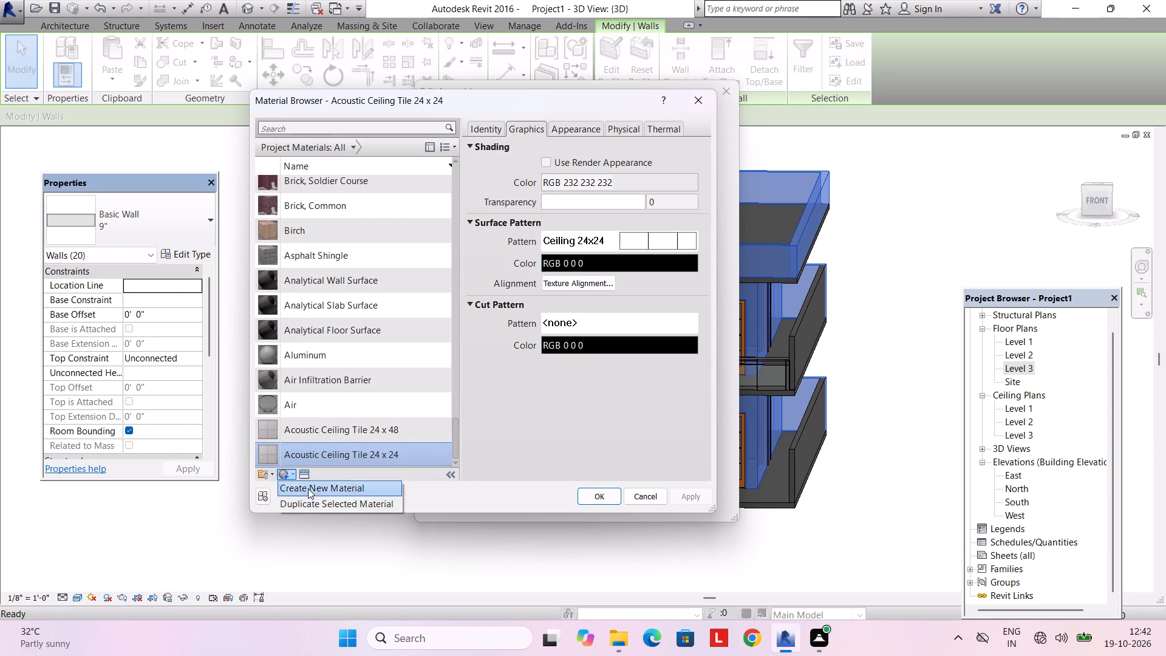
pyautogui.rightClick(344, 303)
pyautogui.click(372, 346)
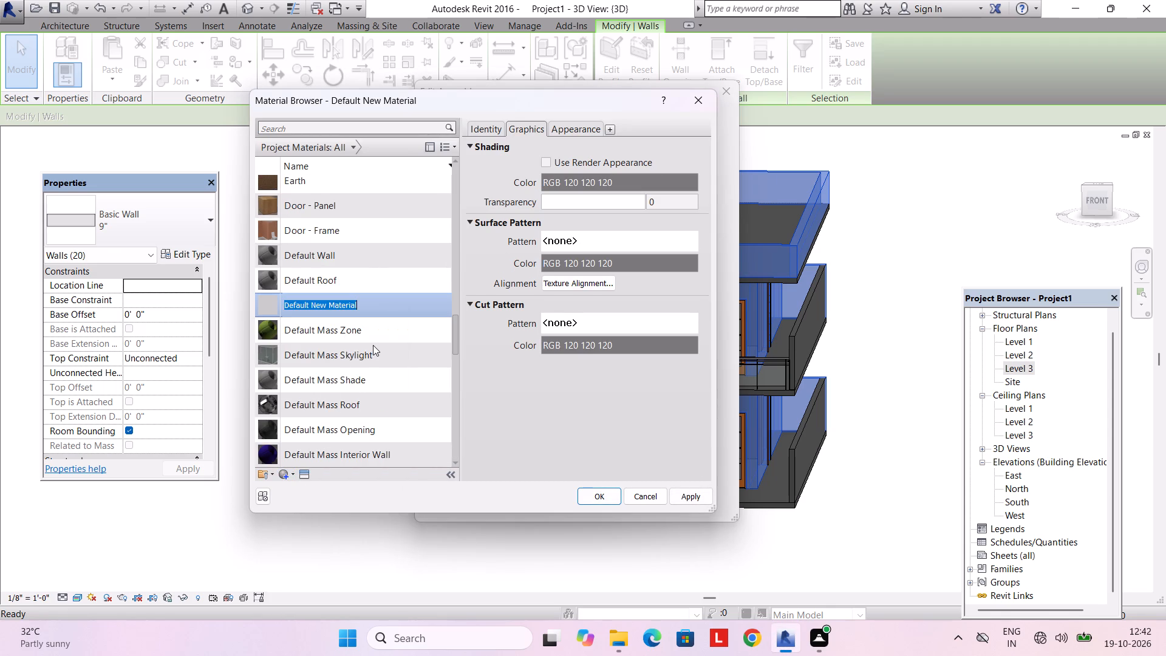
pyautogui.write('ext wall')
pyautogui.click(593, 489)
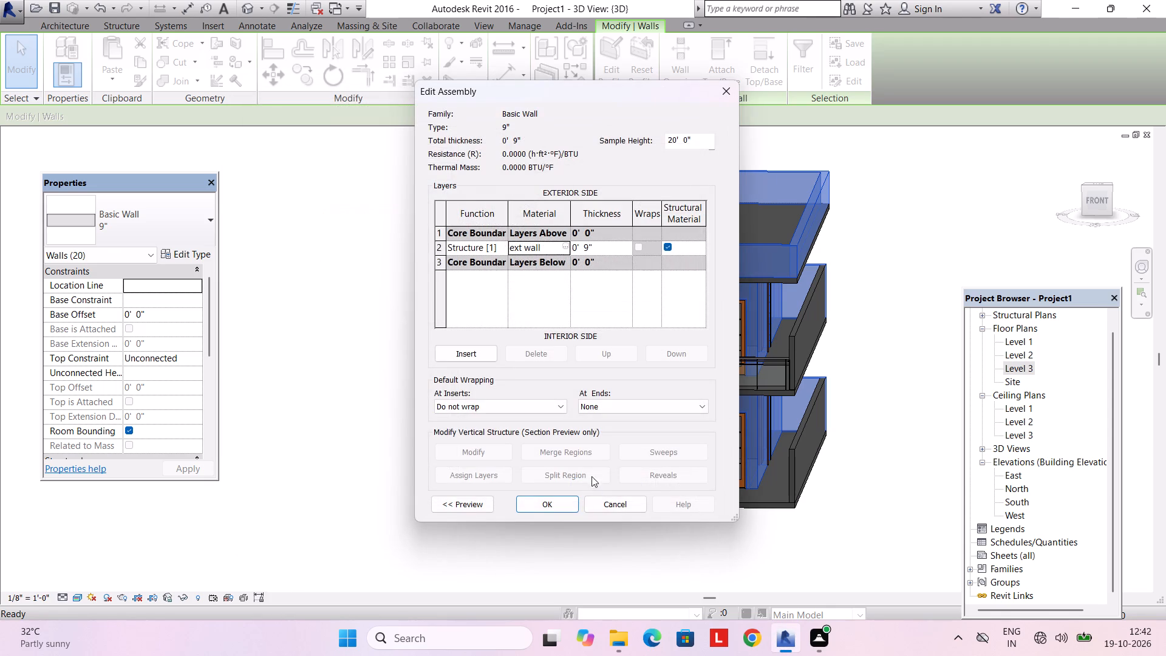
# Browse the Wall Paint appearance assets for a suitable colour for the ext wall material.
pyautogui.click(565, 245)
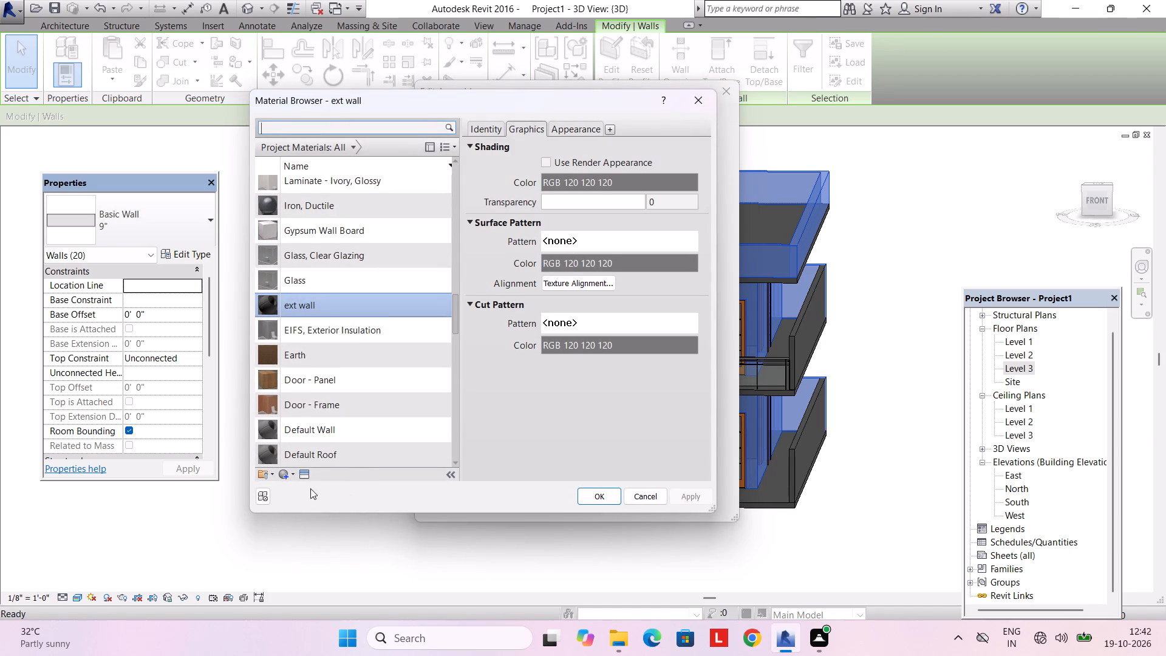
pyautogui.click(298, 477)
pyautogui.doubleClick(756, 196)
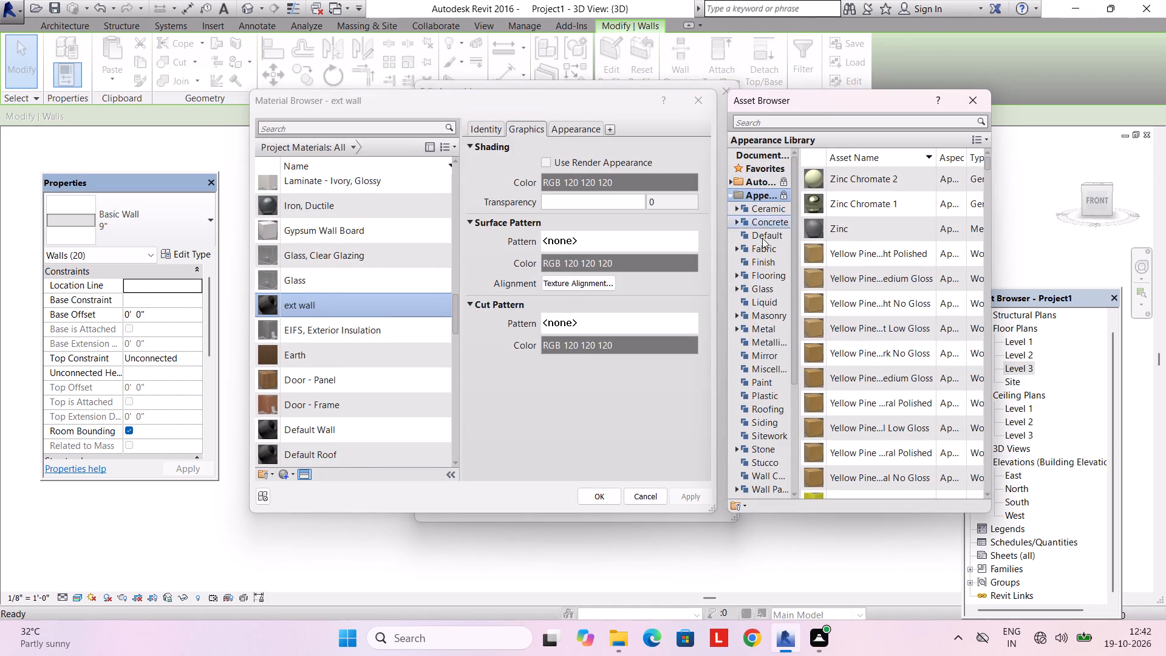
pyautogui.scroll(-4, 766, 358)
pyautogui.click(764, 337)
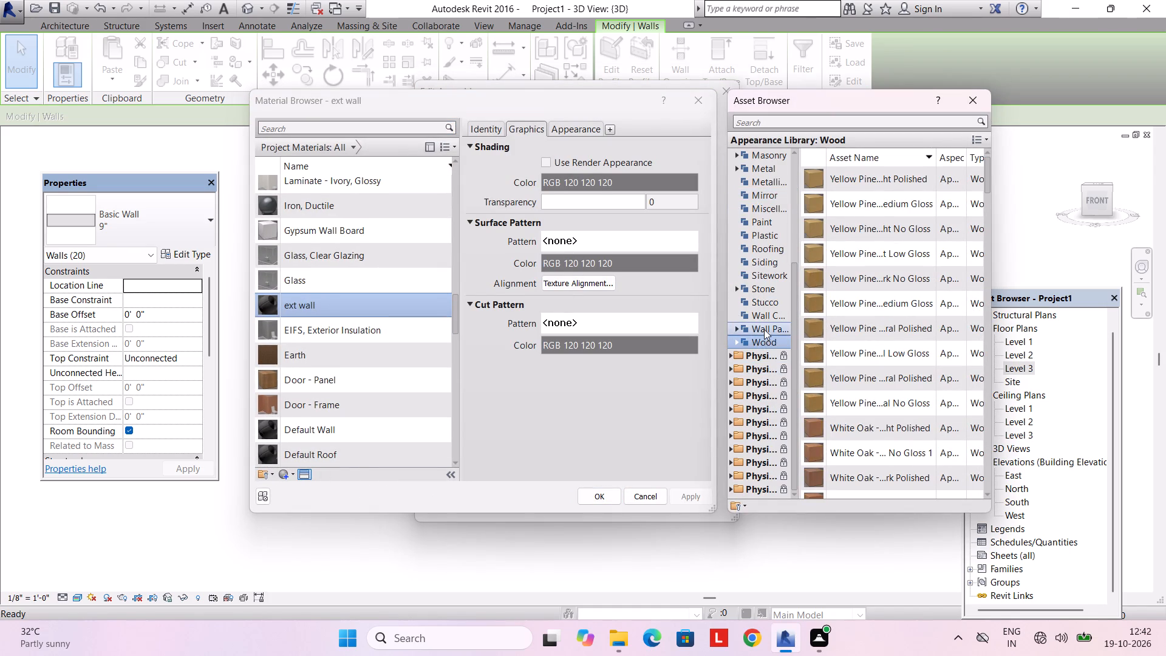
pyautogui.doubleClick(764, 329)
pyautogui.scroll(-12, 888, 307)
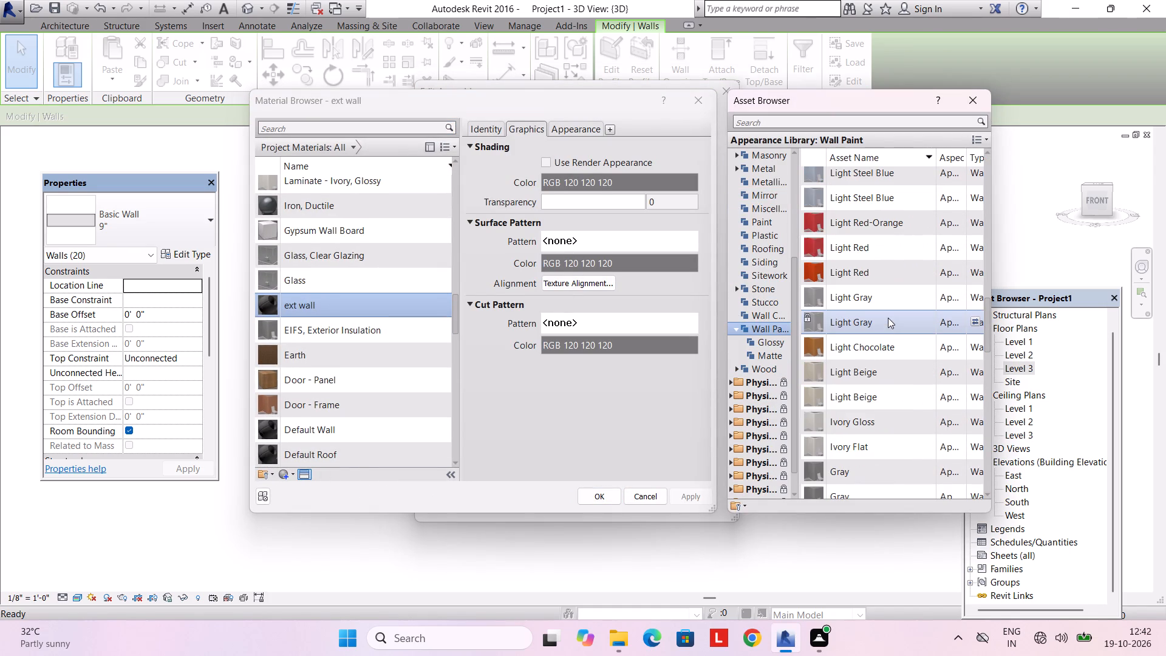
pyautogui.scroll(-3, 887, 329)
pyautogui.scroll(2, 882, 348)
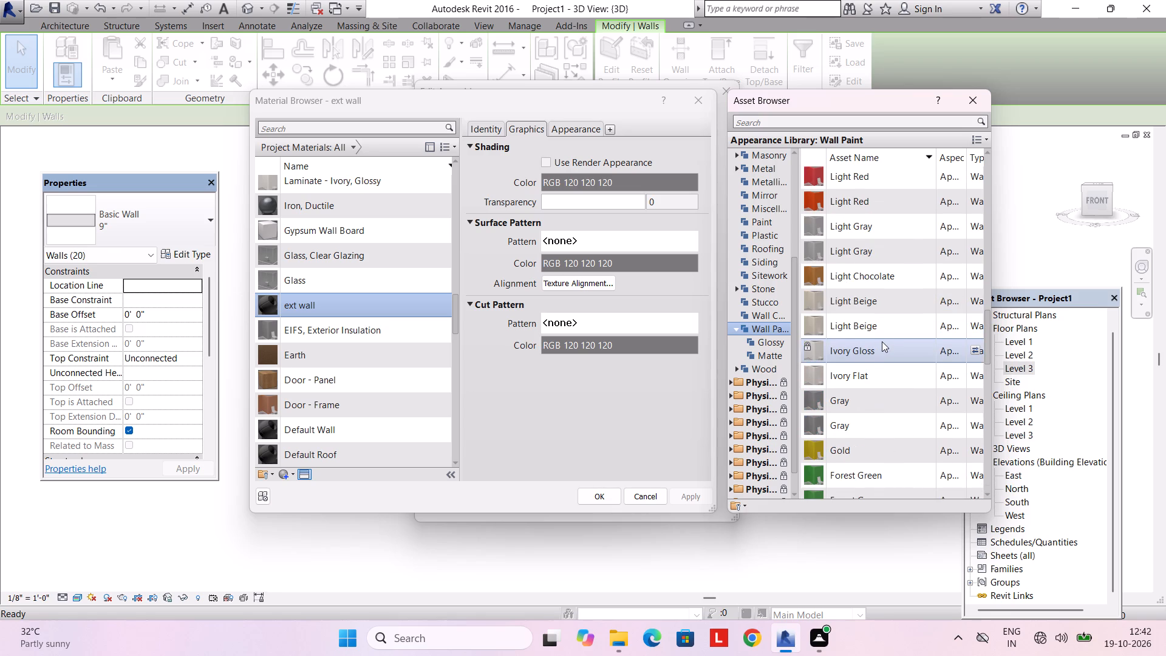
pyautogui.scroll(3, 882, 343)
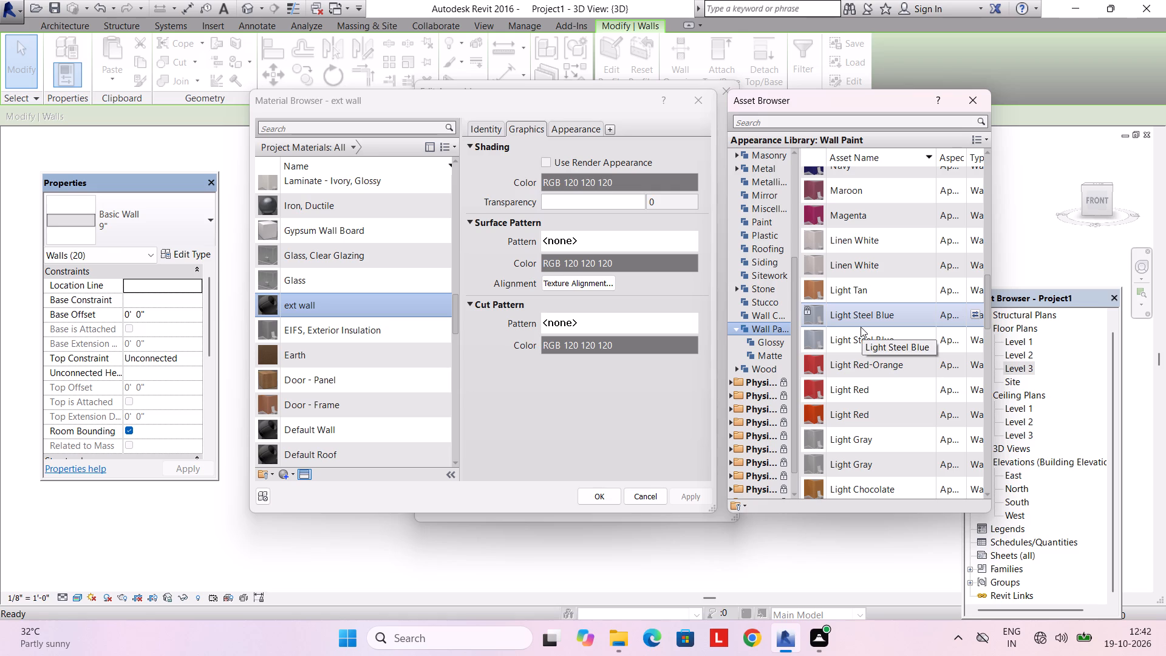
pyautogui.scroll(-2, 861, 327)
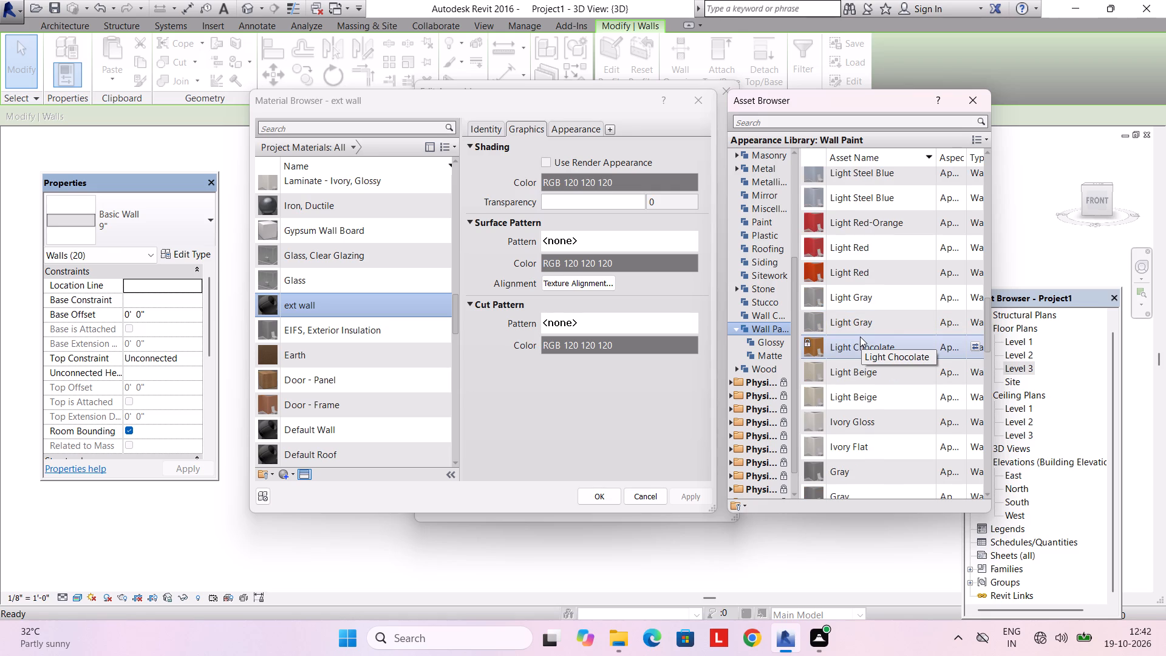
pyautogui.scroll(3, 840, 366)
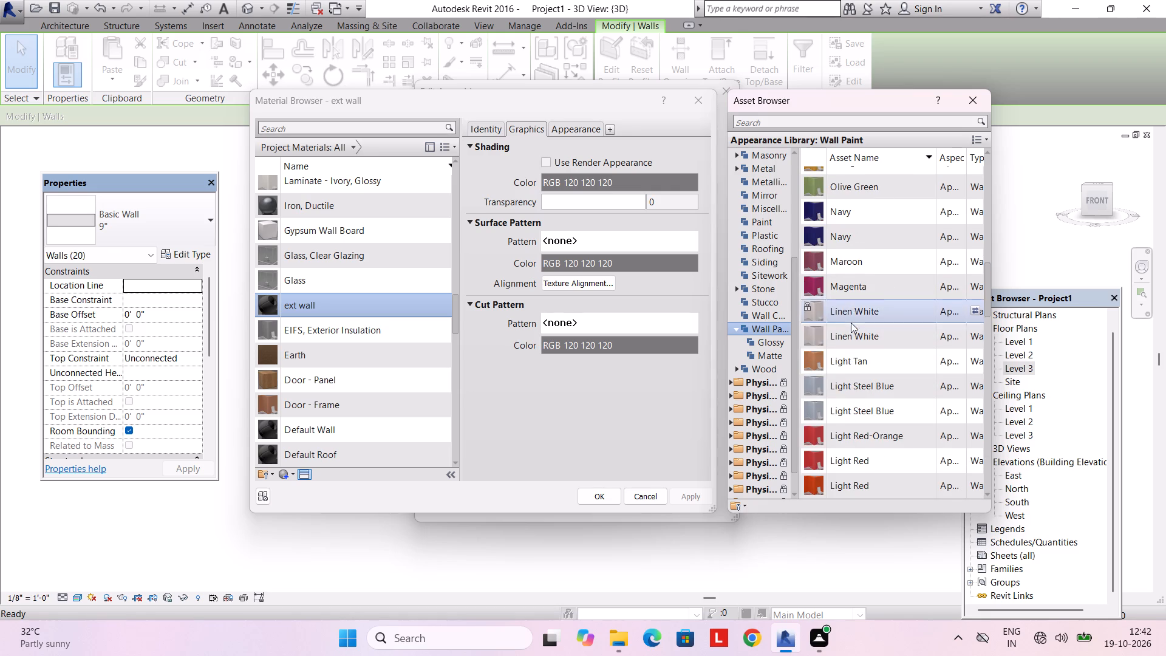
pyautogui.scroll(-4, 851, 324)
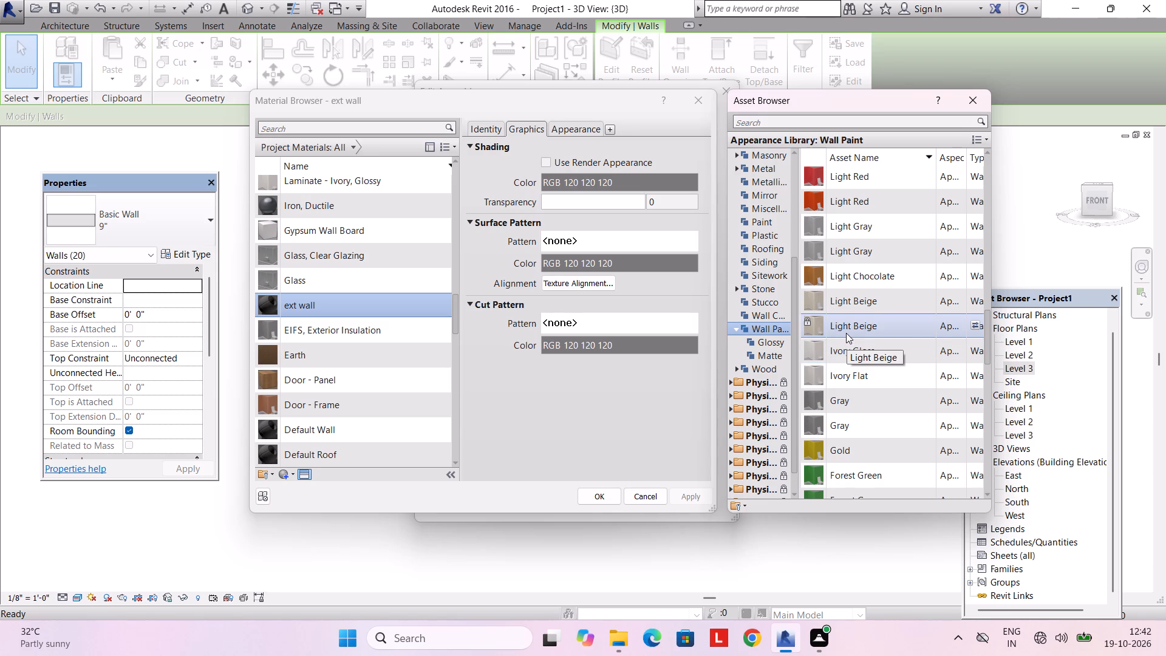
pyautogui.scroll(3, 846, 333)
pyautogui.scroll(-6, 845, 335)
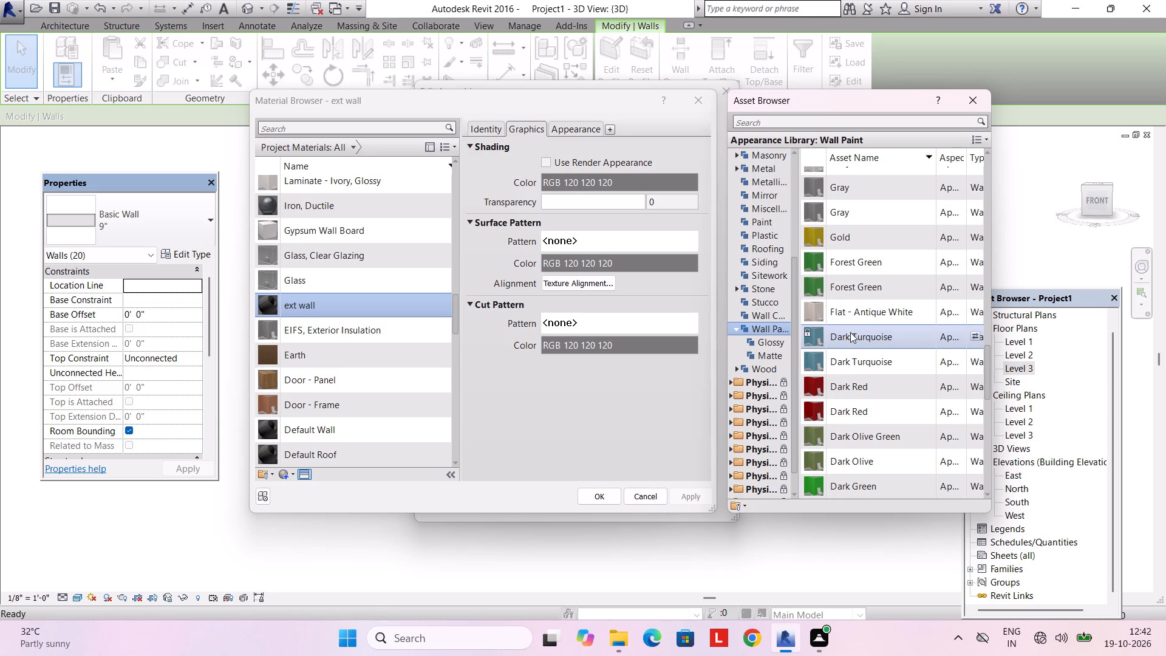
pyautogui.scroll(-9, 850, 332)
pyautogui.scroll(1, 849, 340)
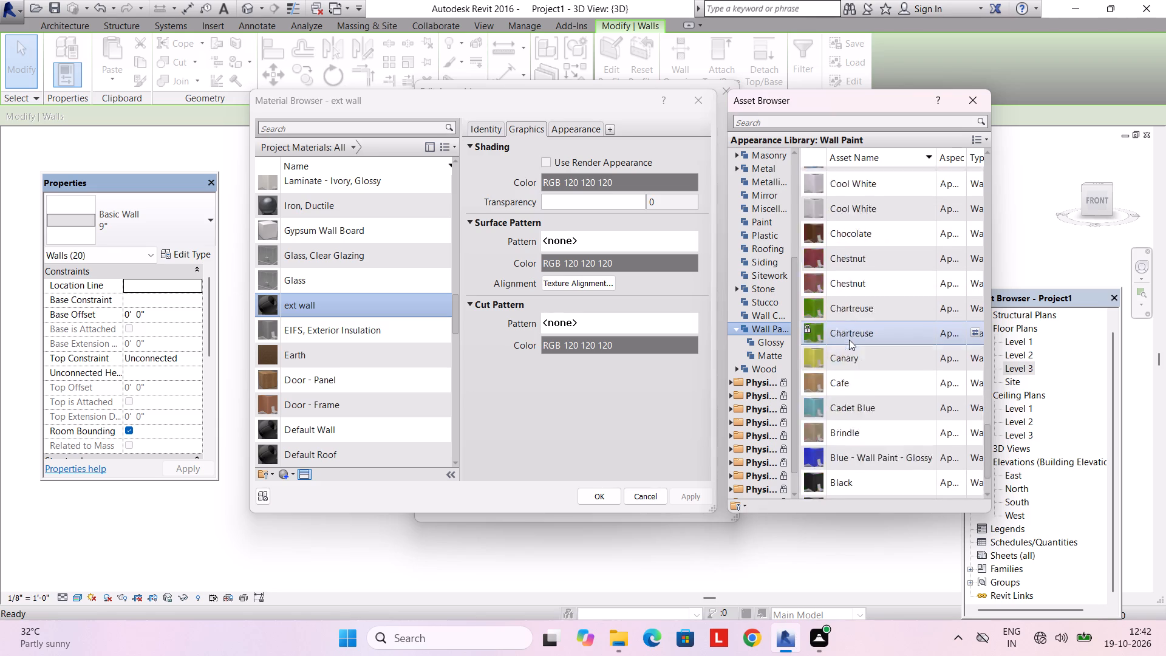
pyautogui.scroll(7, 849, 340)
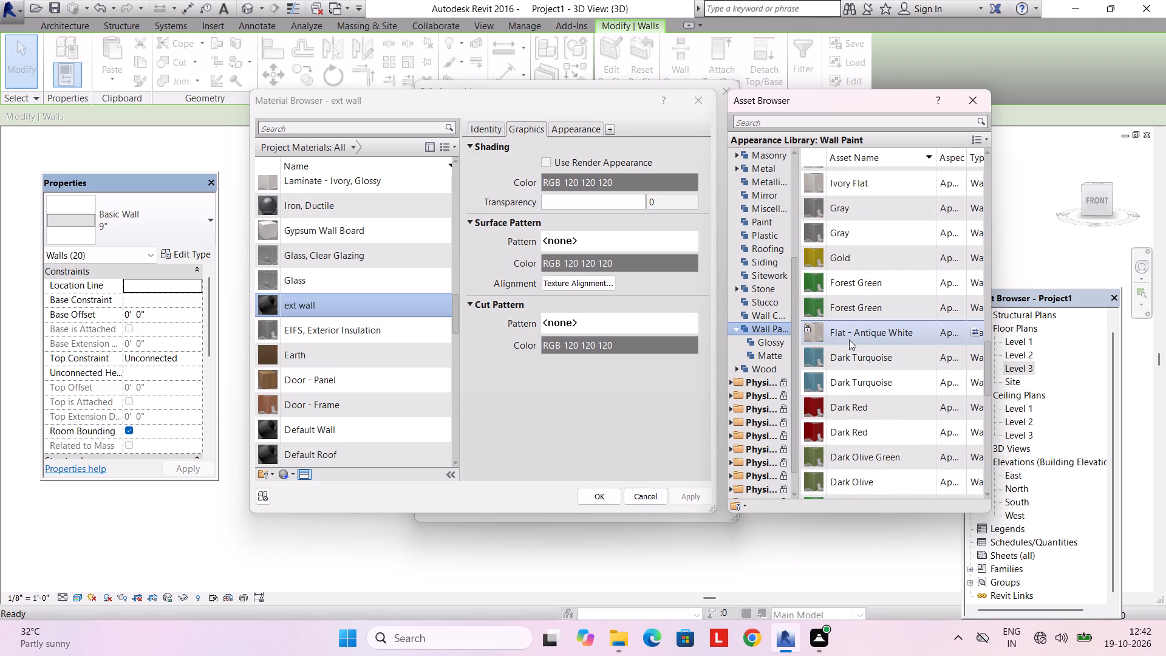
pyautogui.scroll(-15, 848, 361)
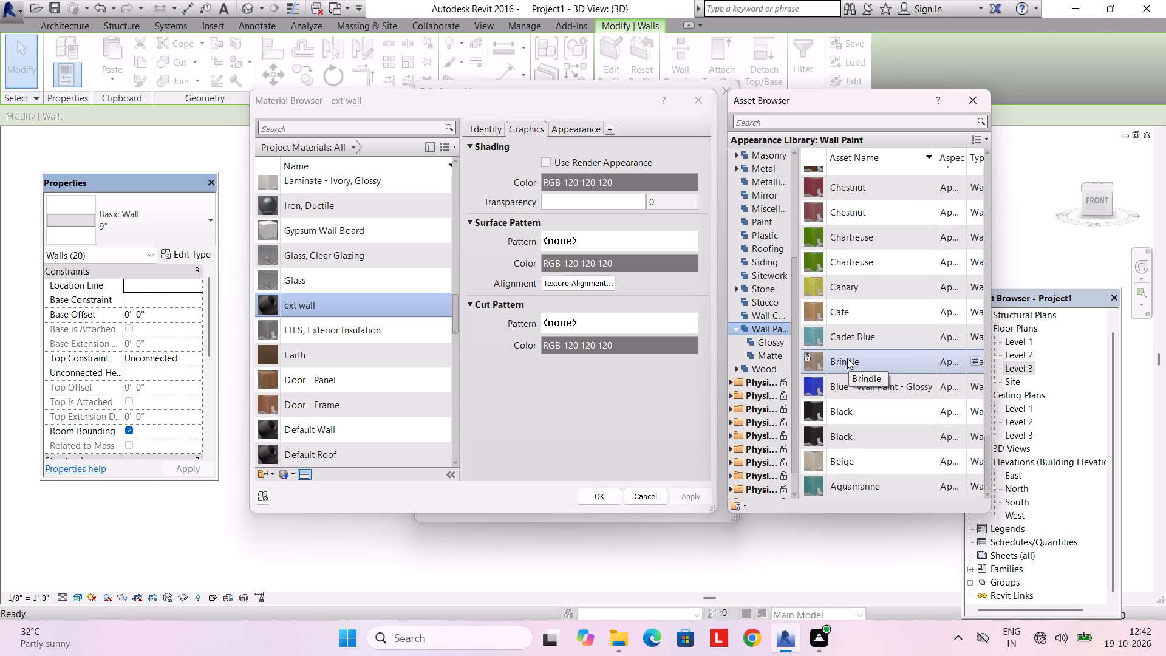
pyautogui.scroll(8, 847, 358)
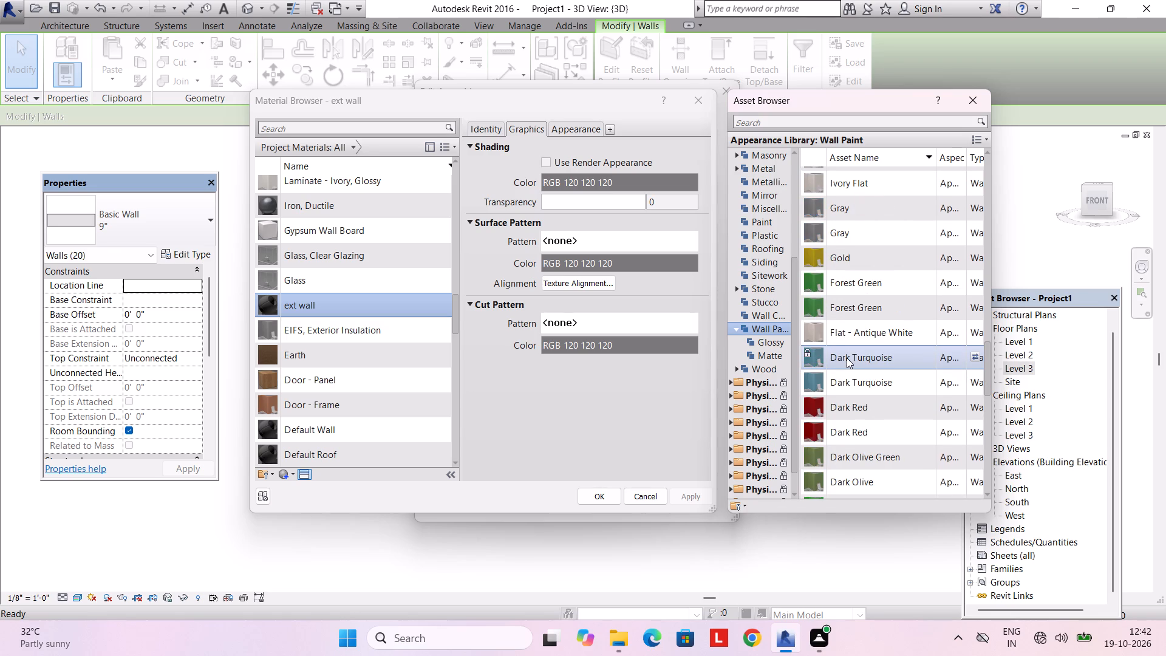
pyautogui.scroll(3, 847, 358)
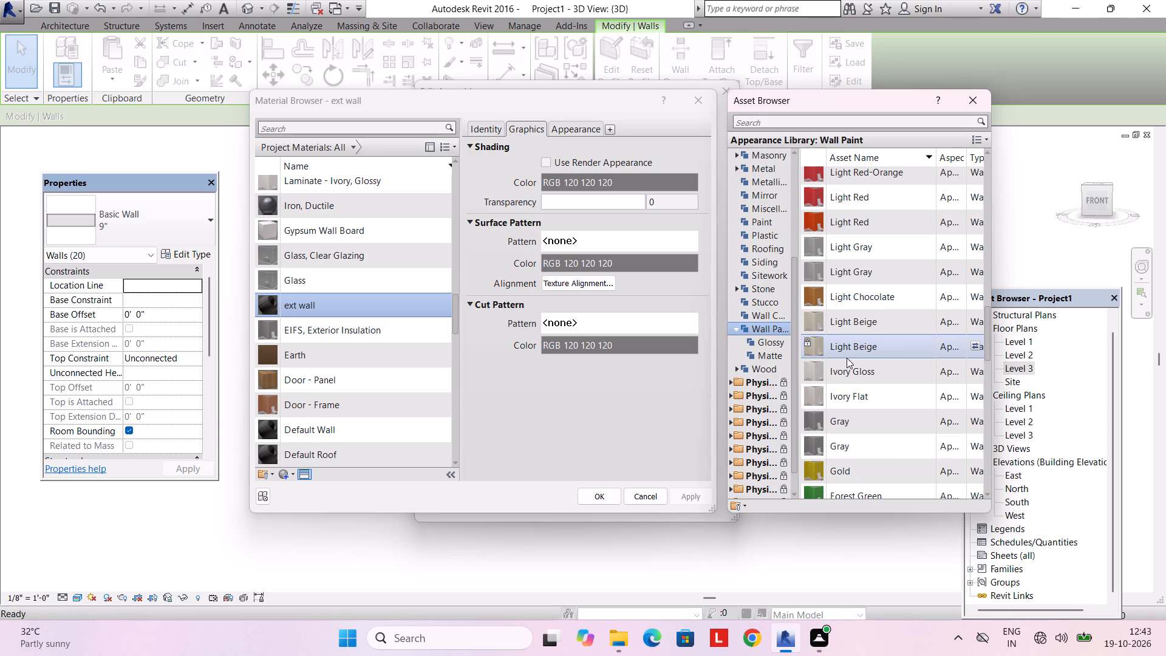
pyautogui.scroll(-2, 847, 358)
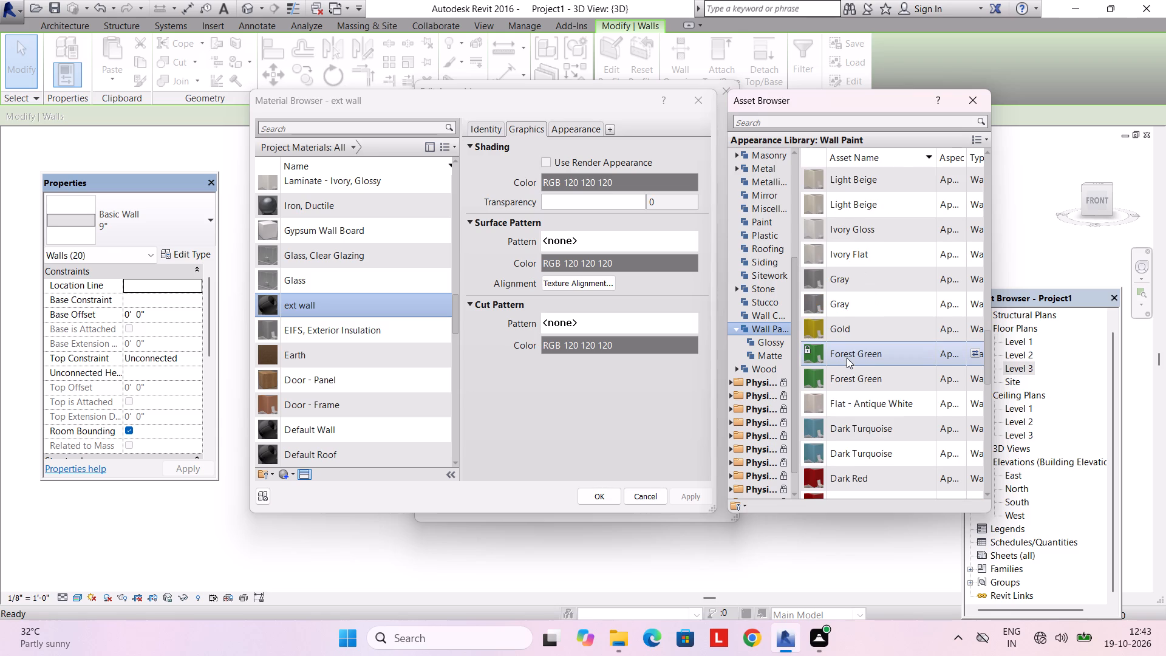
pyautogui.scroll(-2, 847, 358)
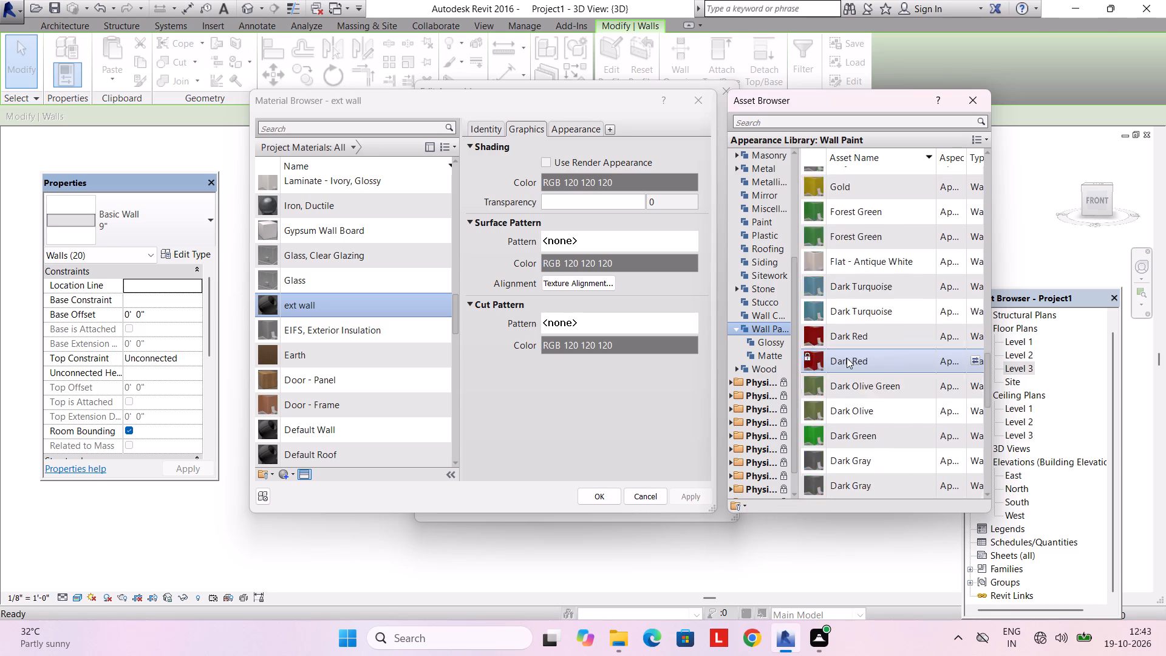
pyautogui.scroll(-1, 847, 358)
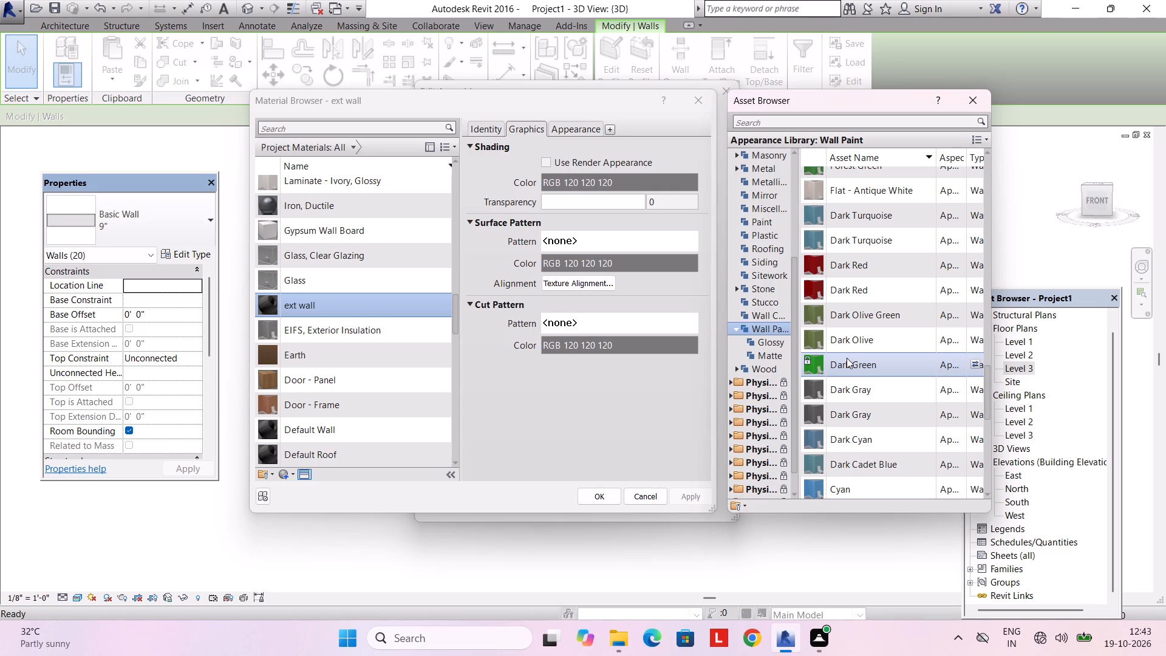
pyautogui.click(799, 103)
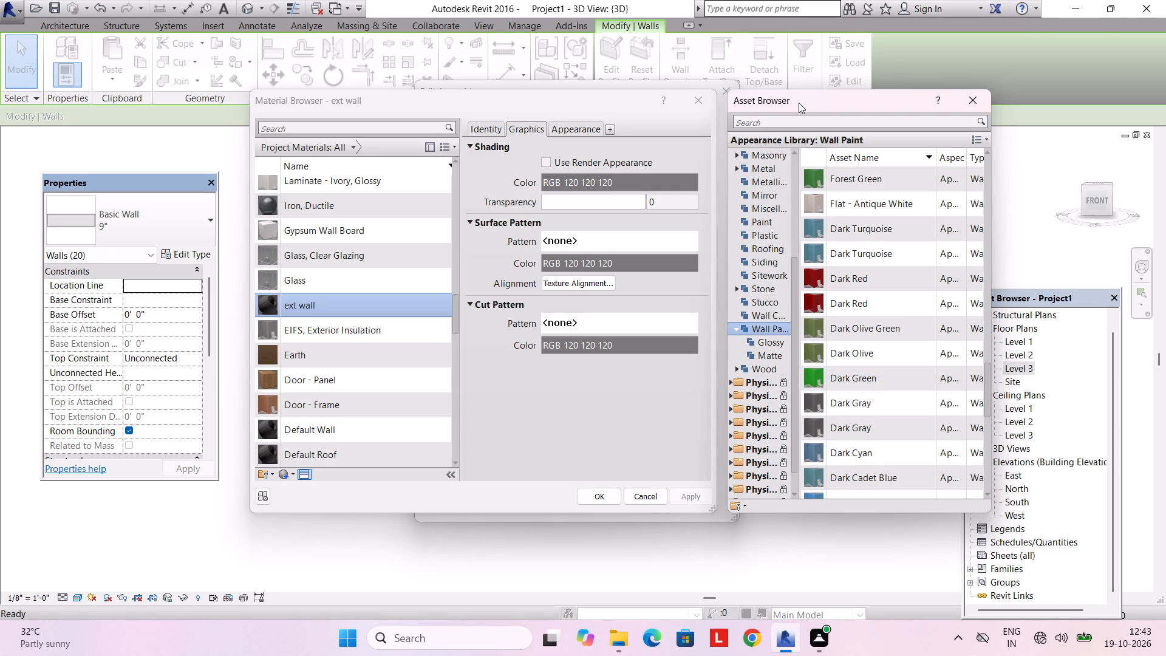
pyautogui.click(799, 108)
# Give the ext wall material the Beige appearance from the matte wall paints.
pyautogui.click(773, 357)
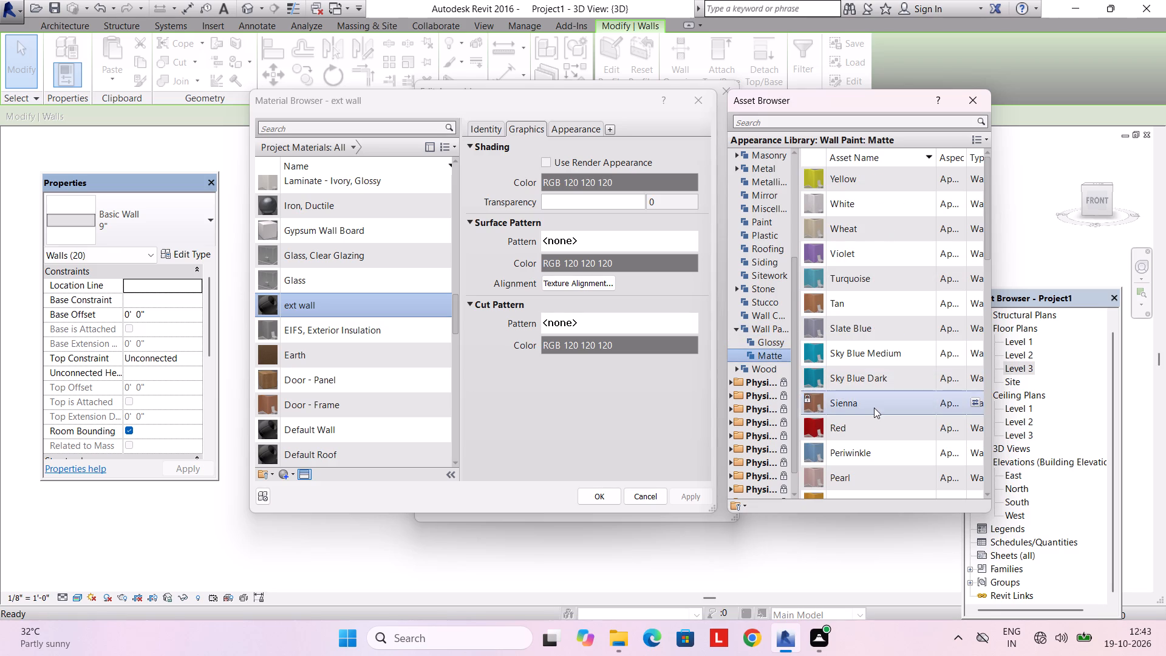
pyautogui.scroll(-1, 887, 401)
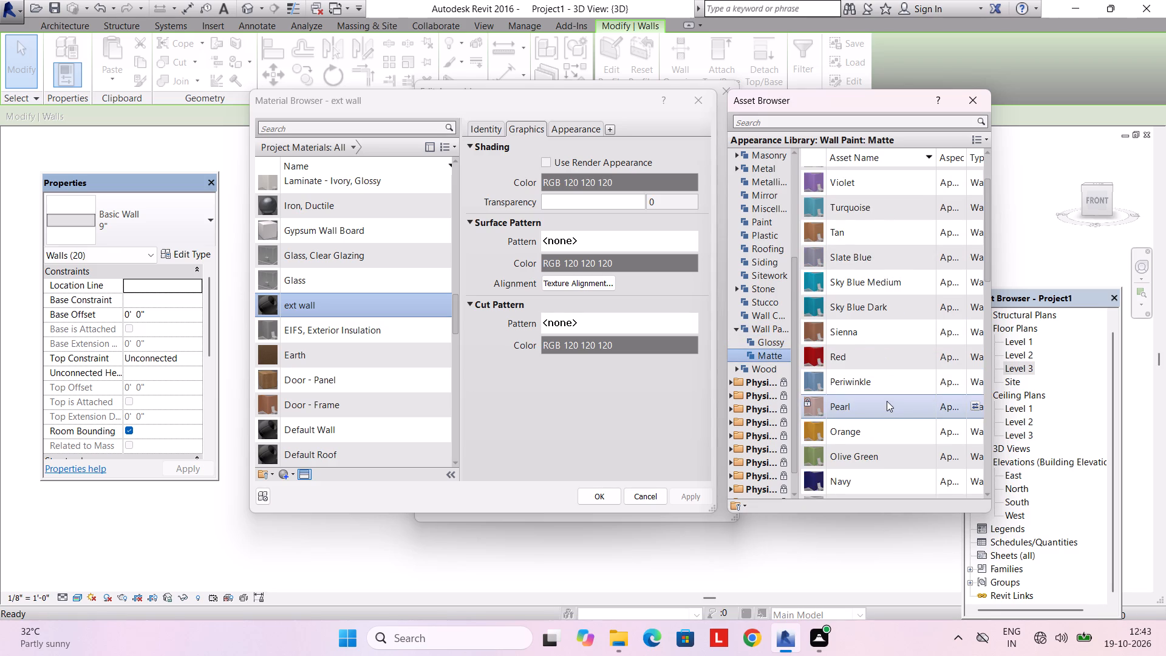
pyautogui.scroll(1, 887, 401)
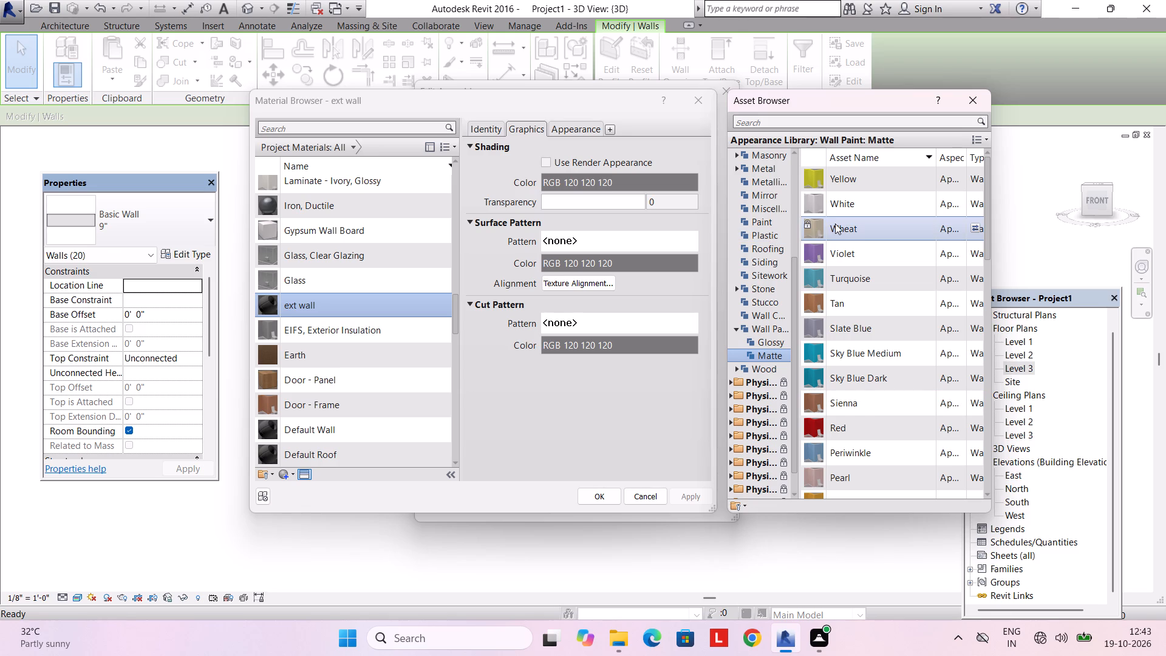
pyautogui.scroll(-3, 848, 234)
pyautogui.scroll(-11, 867, 279)
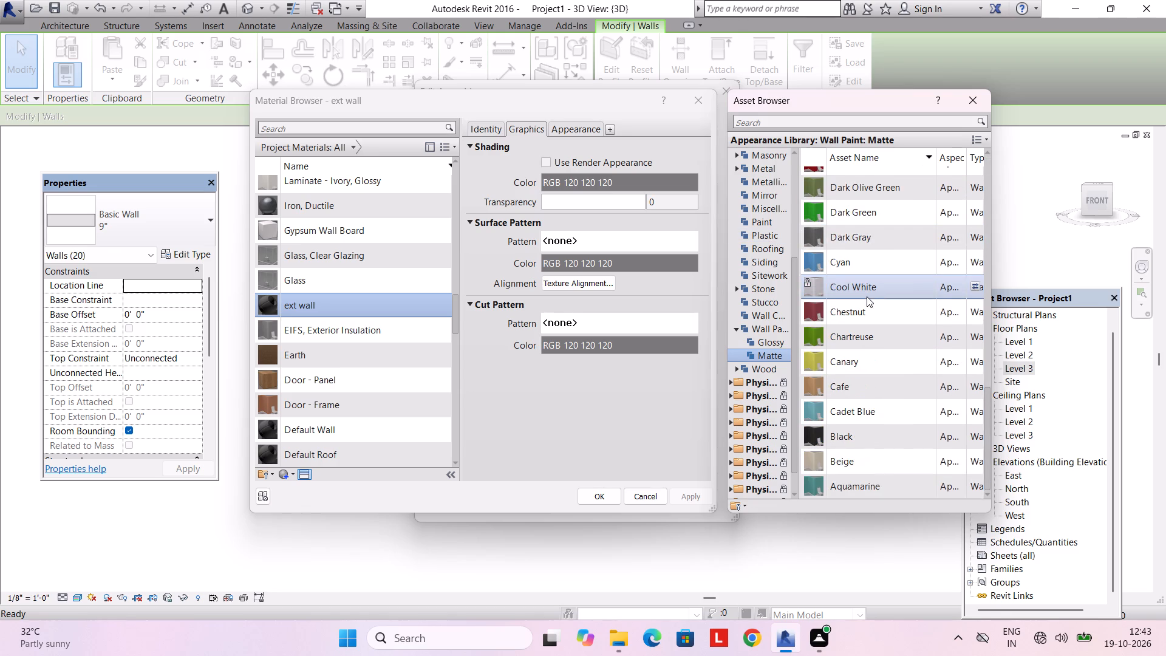
pyautogui.scroll(17, 867, 296)
pyautogui.scroll(-18, 867, 294)
pyautogui.doubleClick(890, 472)
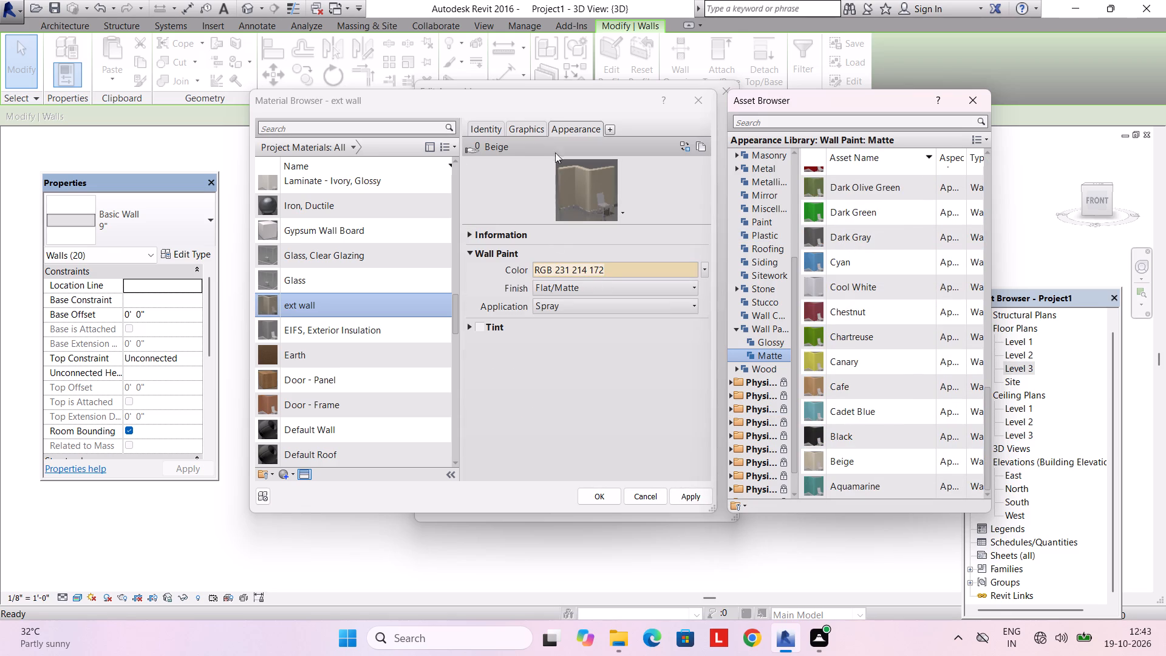
# Make ext wall's shading use its render appearance, and apply the edited structure to the 9" wall type.
pyautogui.click(538, 128)
pyautogui.click(548, 159)
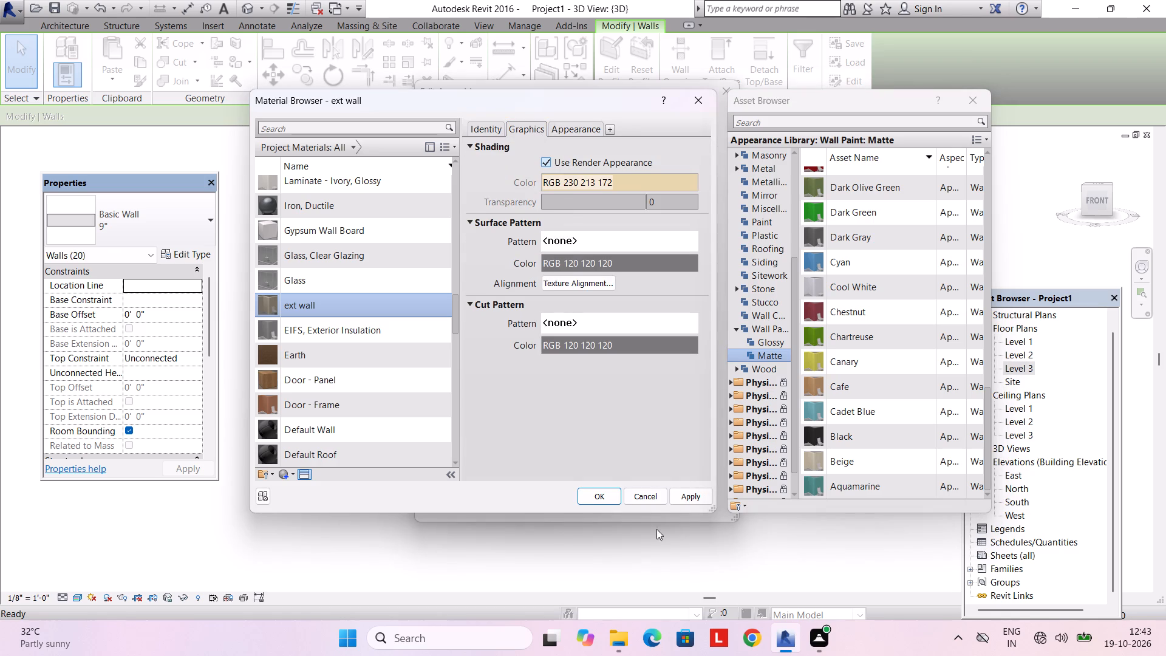
pyautogui.click(610, 493)
pyautogui.click(548, 499)
pyautogui.click(548, 497)
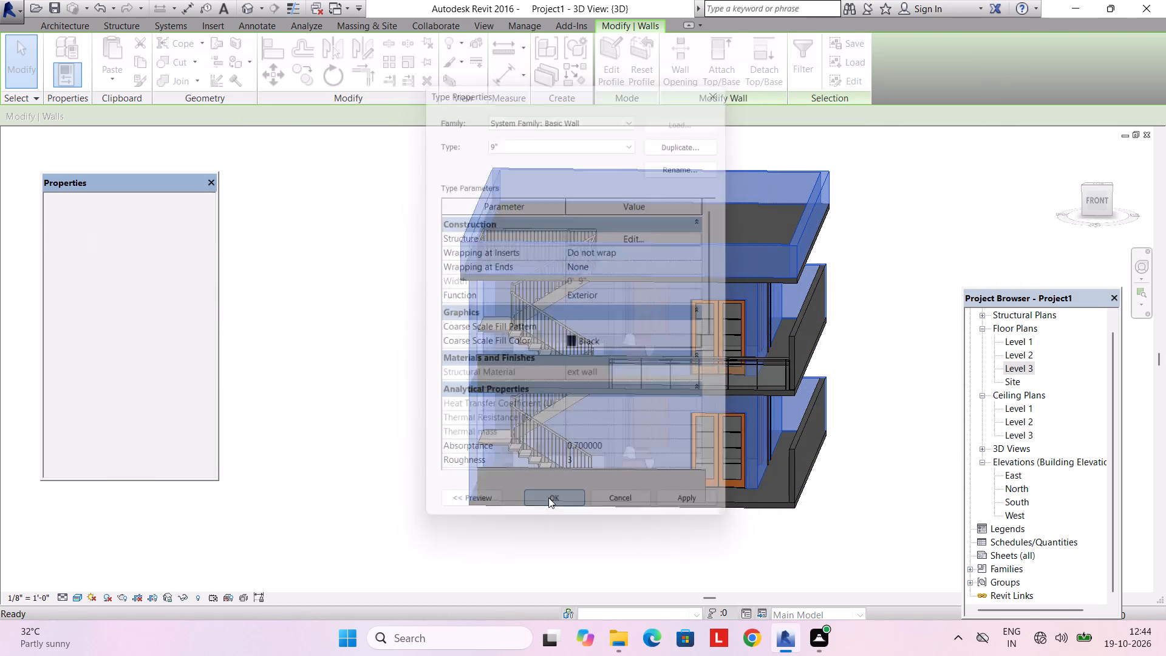
pyautogui.press('Escape')
pyautogui.scroll(-2, 656, 390)
pyautogui.keyDown('shift'); pyautogui.moveTo(656, 390); pyautogui.dragTo(697, 391, button='middle'); pyautogui.keyUp('shift')
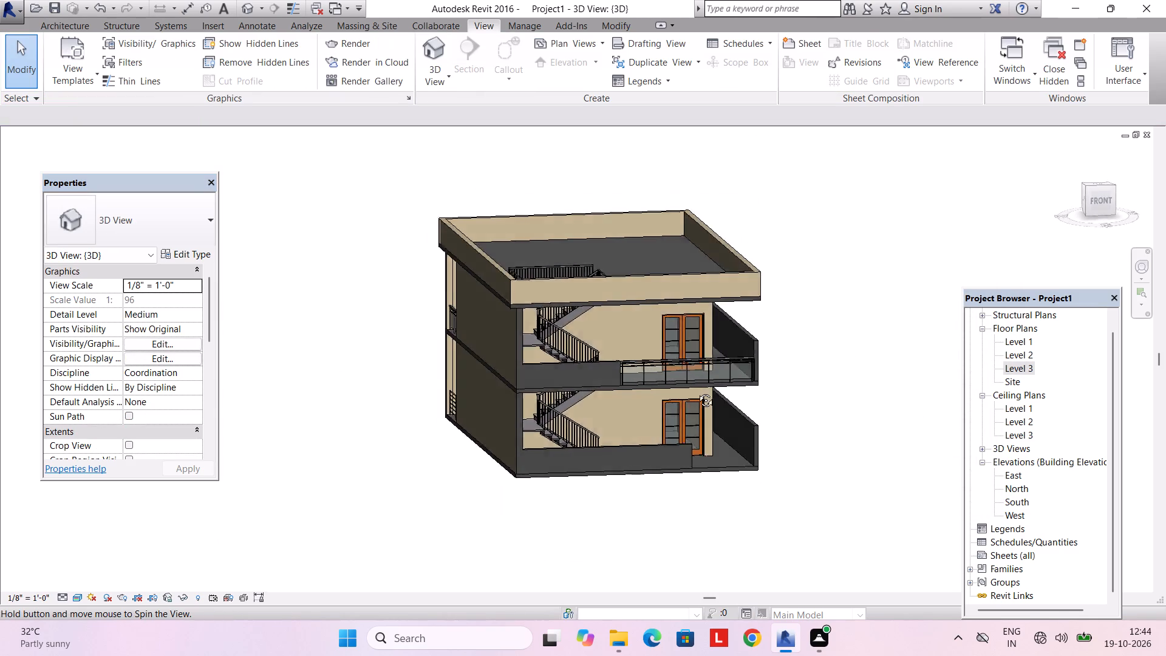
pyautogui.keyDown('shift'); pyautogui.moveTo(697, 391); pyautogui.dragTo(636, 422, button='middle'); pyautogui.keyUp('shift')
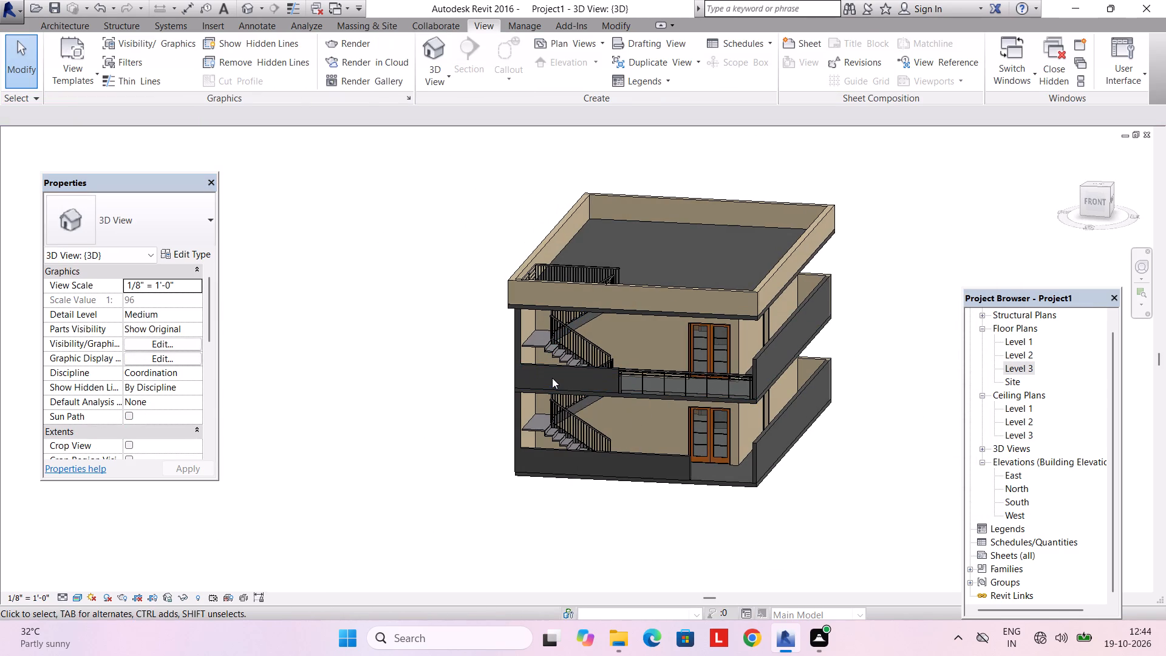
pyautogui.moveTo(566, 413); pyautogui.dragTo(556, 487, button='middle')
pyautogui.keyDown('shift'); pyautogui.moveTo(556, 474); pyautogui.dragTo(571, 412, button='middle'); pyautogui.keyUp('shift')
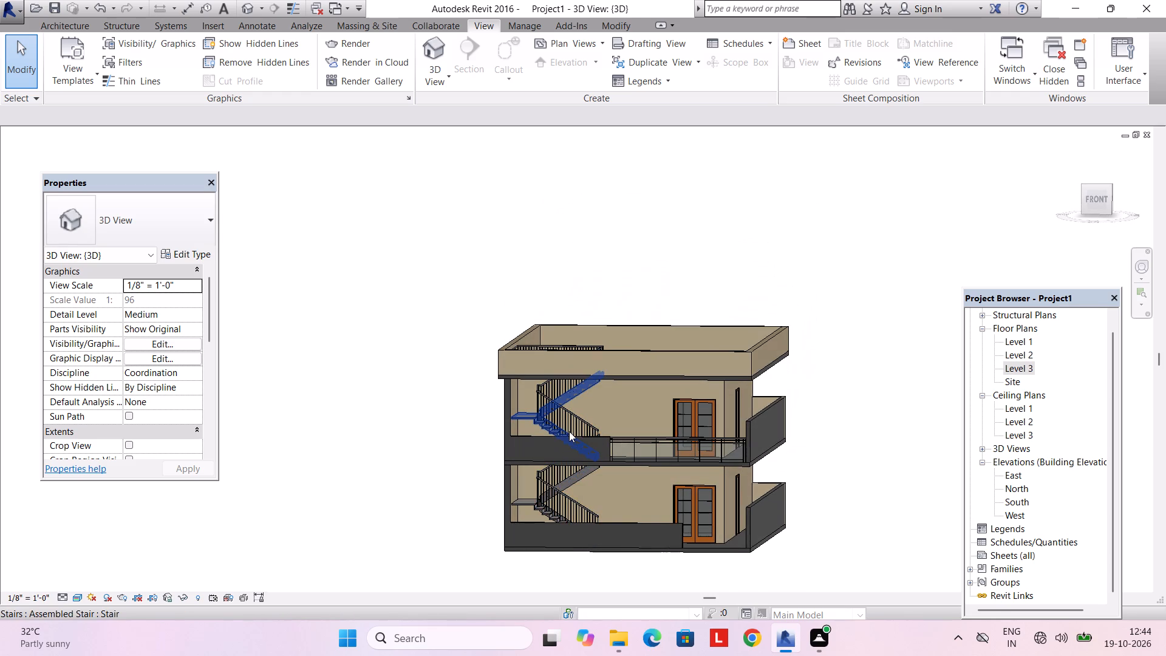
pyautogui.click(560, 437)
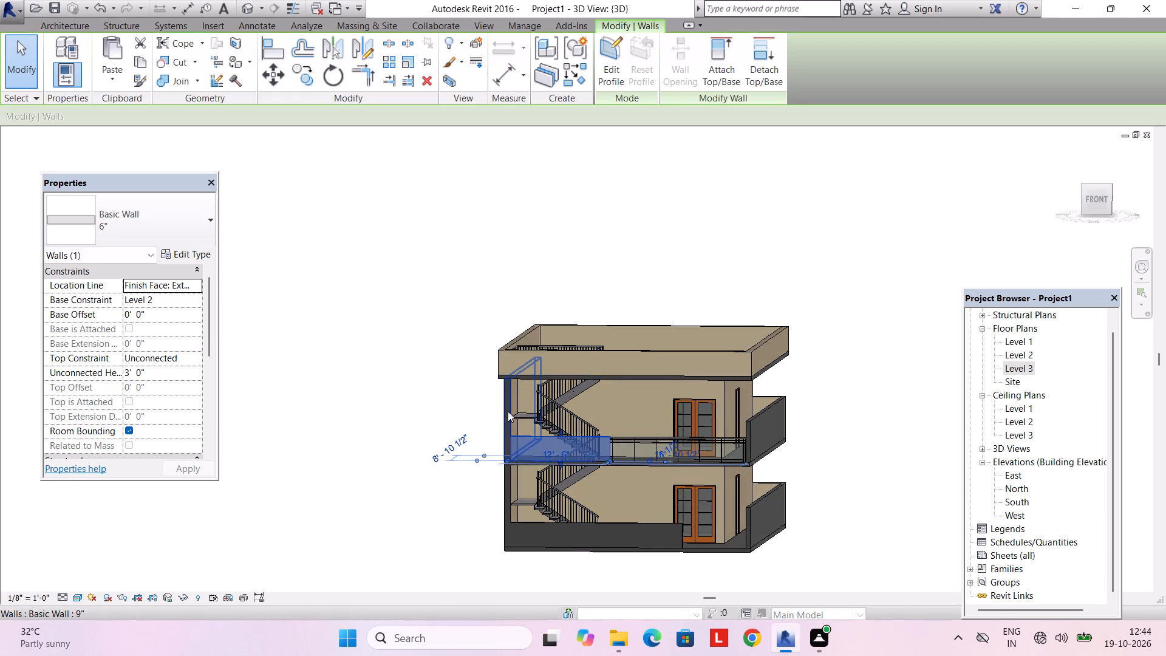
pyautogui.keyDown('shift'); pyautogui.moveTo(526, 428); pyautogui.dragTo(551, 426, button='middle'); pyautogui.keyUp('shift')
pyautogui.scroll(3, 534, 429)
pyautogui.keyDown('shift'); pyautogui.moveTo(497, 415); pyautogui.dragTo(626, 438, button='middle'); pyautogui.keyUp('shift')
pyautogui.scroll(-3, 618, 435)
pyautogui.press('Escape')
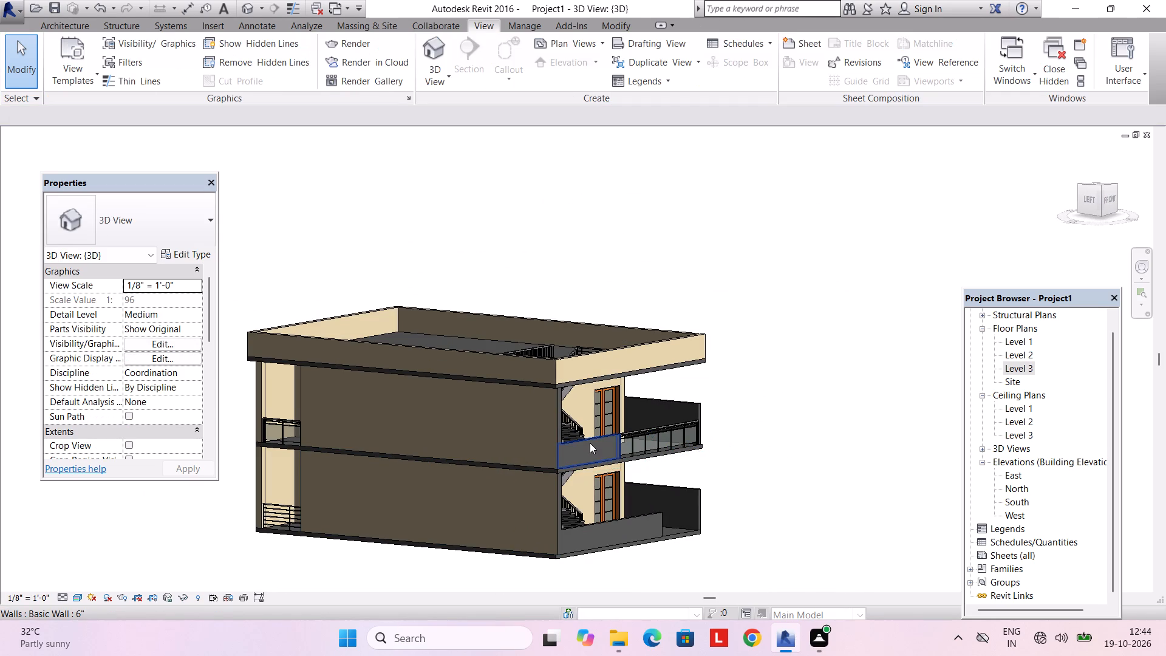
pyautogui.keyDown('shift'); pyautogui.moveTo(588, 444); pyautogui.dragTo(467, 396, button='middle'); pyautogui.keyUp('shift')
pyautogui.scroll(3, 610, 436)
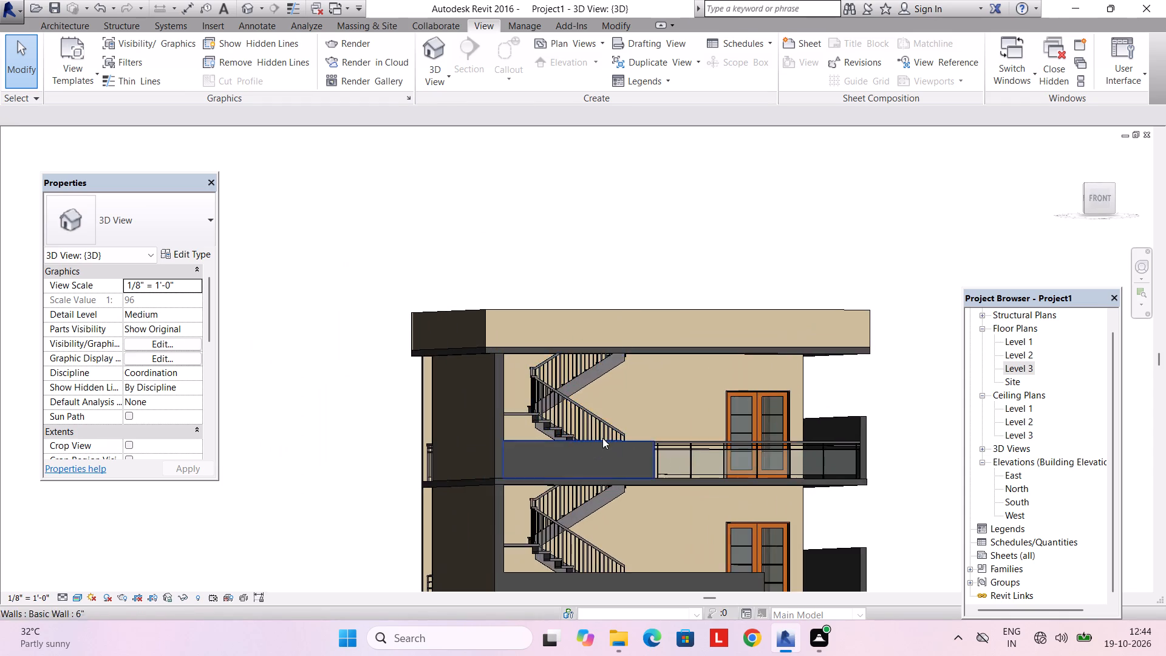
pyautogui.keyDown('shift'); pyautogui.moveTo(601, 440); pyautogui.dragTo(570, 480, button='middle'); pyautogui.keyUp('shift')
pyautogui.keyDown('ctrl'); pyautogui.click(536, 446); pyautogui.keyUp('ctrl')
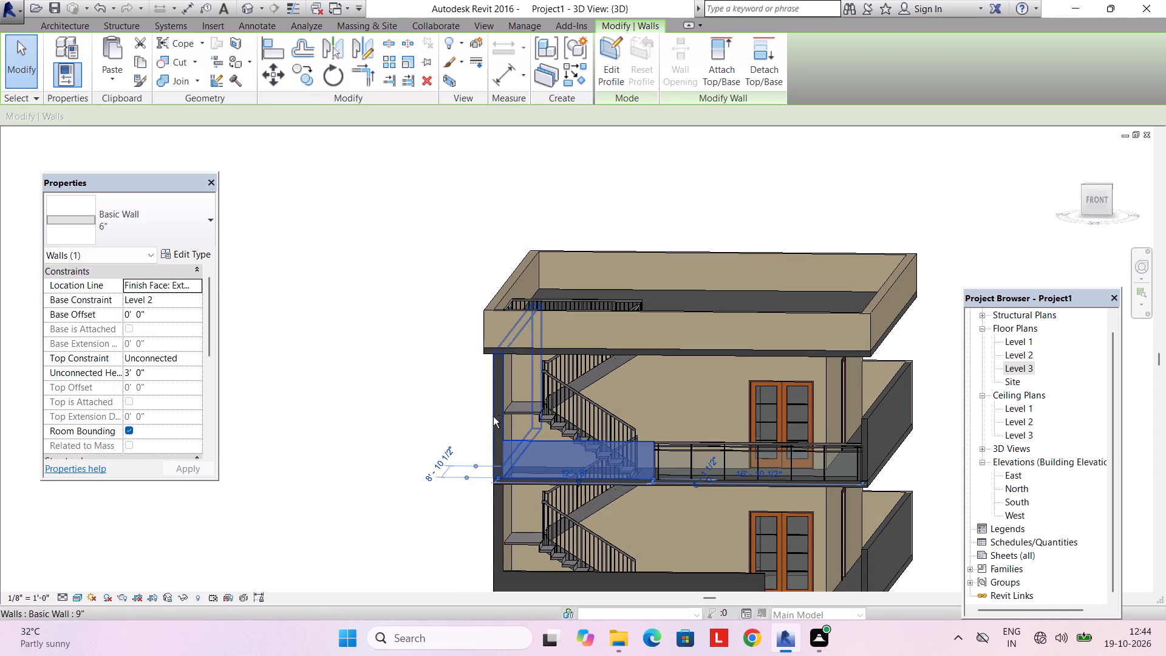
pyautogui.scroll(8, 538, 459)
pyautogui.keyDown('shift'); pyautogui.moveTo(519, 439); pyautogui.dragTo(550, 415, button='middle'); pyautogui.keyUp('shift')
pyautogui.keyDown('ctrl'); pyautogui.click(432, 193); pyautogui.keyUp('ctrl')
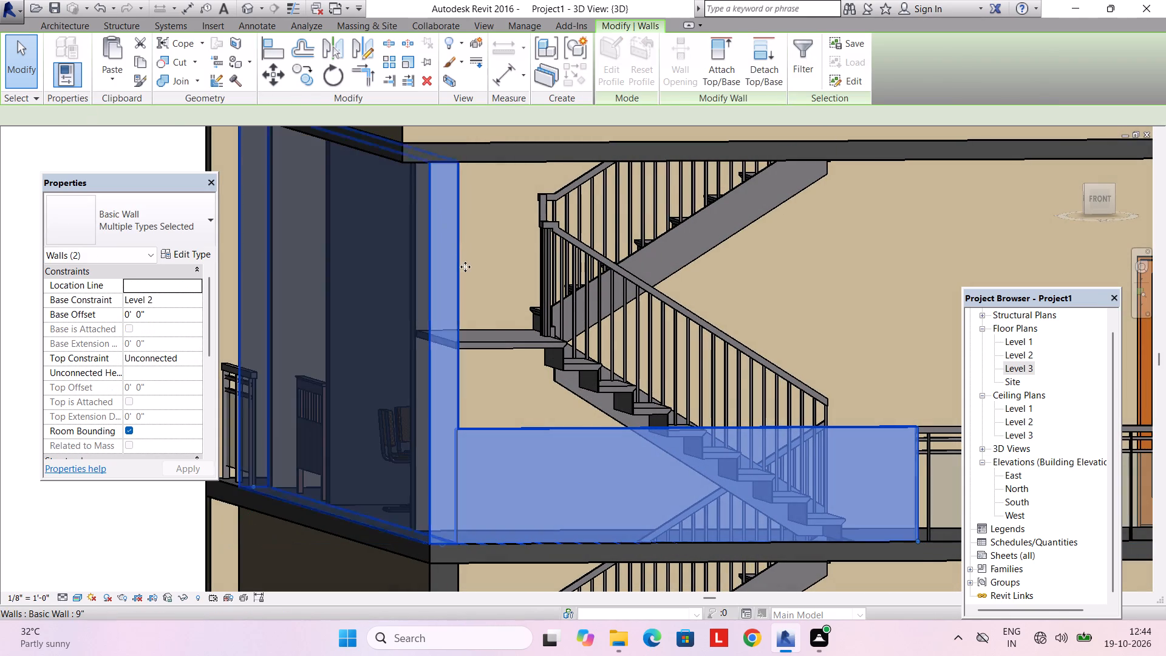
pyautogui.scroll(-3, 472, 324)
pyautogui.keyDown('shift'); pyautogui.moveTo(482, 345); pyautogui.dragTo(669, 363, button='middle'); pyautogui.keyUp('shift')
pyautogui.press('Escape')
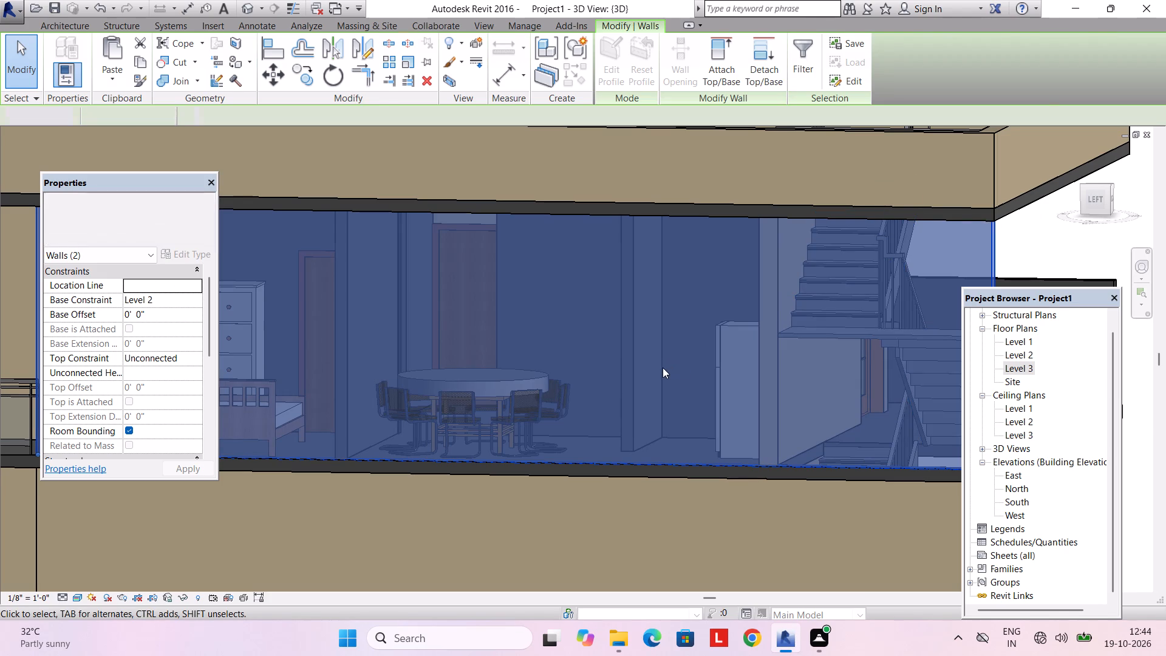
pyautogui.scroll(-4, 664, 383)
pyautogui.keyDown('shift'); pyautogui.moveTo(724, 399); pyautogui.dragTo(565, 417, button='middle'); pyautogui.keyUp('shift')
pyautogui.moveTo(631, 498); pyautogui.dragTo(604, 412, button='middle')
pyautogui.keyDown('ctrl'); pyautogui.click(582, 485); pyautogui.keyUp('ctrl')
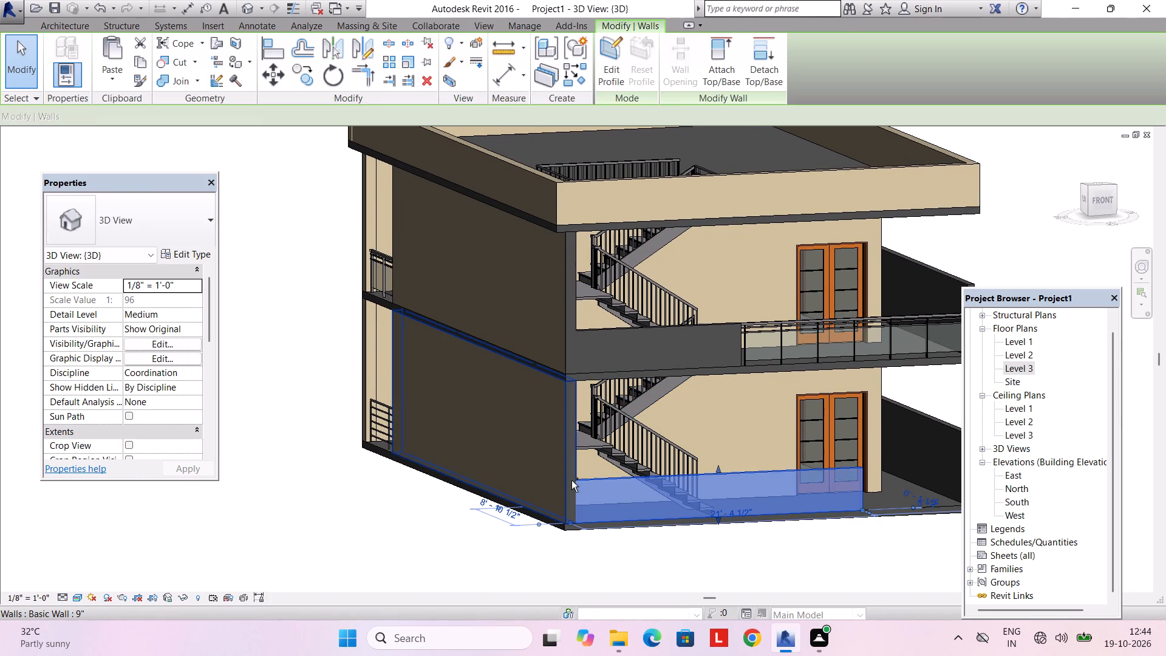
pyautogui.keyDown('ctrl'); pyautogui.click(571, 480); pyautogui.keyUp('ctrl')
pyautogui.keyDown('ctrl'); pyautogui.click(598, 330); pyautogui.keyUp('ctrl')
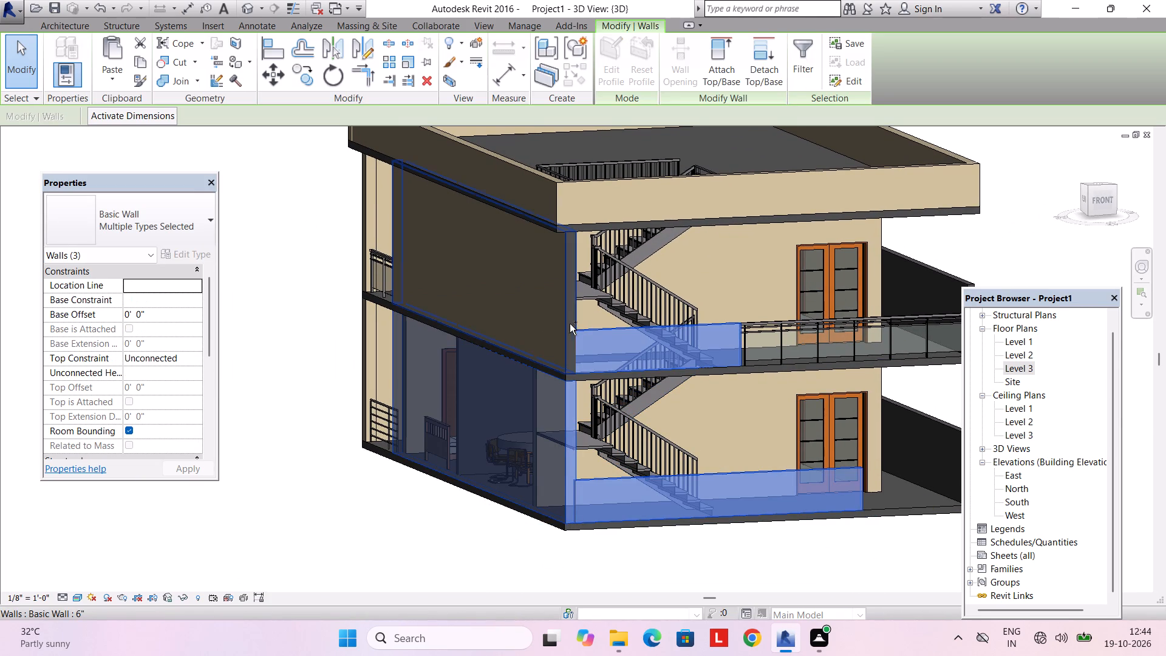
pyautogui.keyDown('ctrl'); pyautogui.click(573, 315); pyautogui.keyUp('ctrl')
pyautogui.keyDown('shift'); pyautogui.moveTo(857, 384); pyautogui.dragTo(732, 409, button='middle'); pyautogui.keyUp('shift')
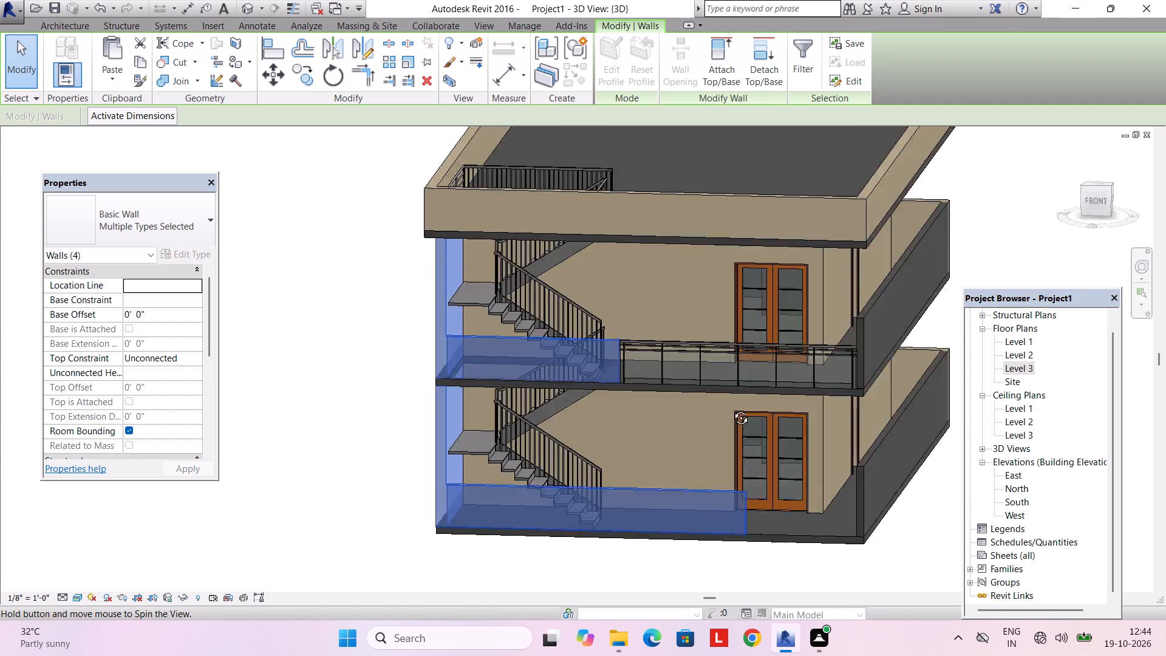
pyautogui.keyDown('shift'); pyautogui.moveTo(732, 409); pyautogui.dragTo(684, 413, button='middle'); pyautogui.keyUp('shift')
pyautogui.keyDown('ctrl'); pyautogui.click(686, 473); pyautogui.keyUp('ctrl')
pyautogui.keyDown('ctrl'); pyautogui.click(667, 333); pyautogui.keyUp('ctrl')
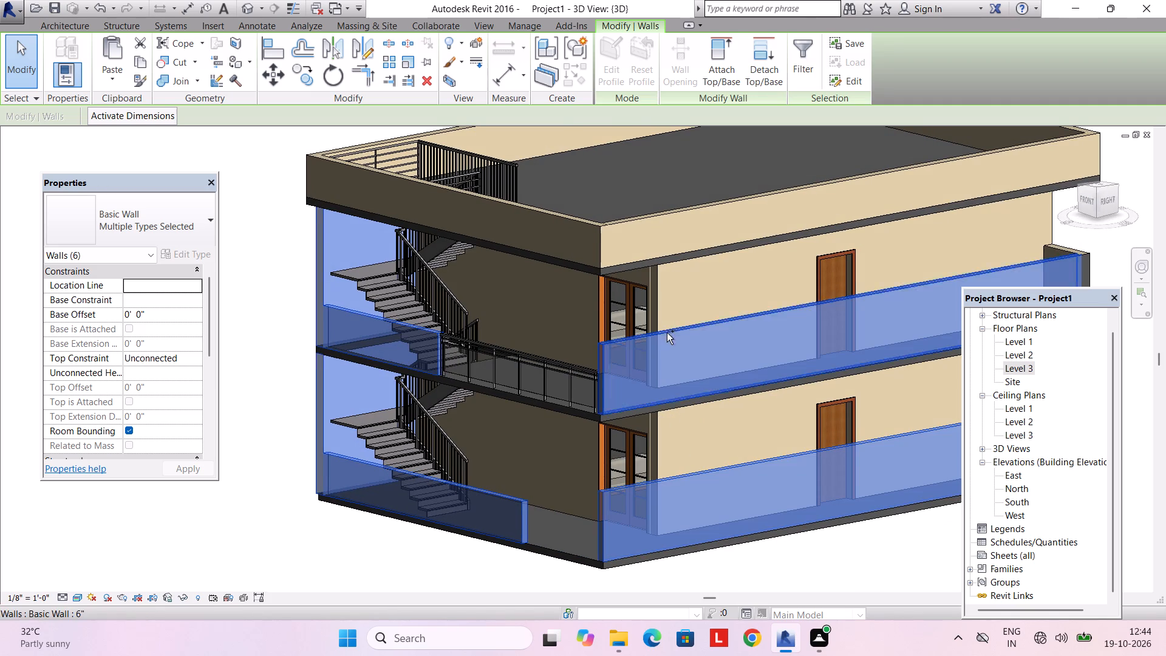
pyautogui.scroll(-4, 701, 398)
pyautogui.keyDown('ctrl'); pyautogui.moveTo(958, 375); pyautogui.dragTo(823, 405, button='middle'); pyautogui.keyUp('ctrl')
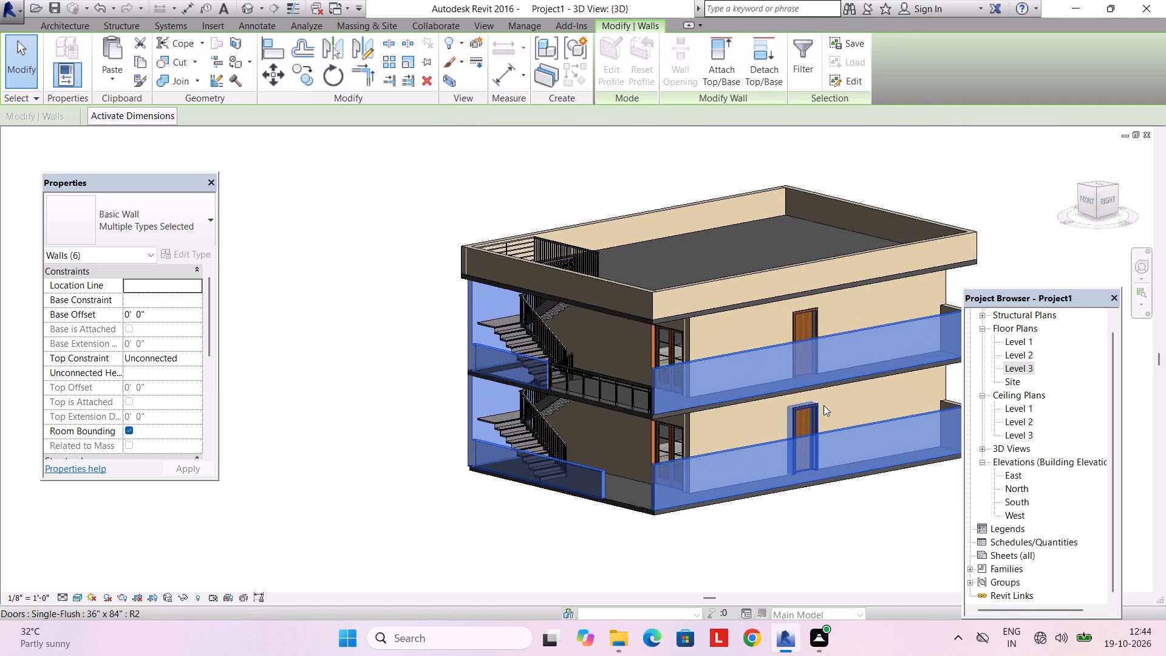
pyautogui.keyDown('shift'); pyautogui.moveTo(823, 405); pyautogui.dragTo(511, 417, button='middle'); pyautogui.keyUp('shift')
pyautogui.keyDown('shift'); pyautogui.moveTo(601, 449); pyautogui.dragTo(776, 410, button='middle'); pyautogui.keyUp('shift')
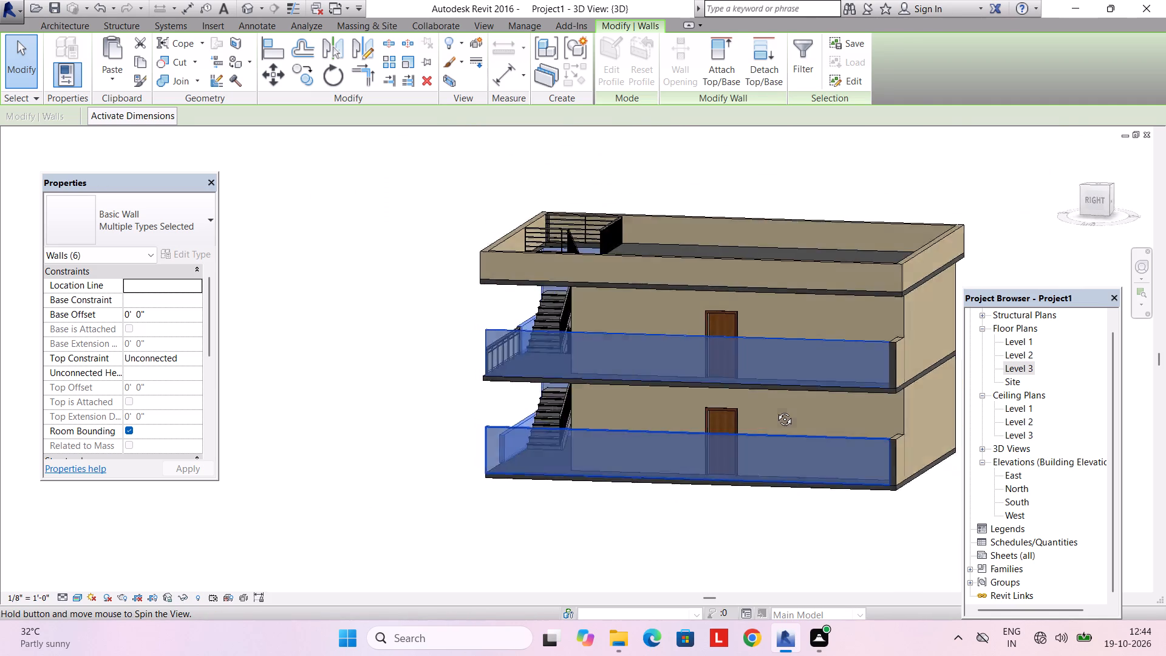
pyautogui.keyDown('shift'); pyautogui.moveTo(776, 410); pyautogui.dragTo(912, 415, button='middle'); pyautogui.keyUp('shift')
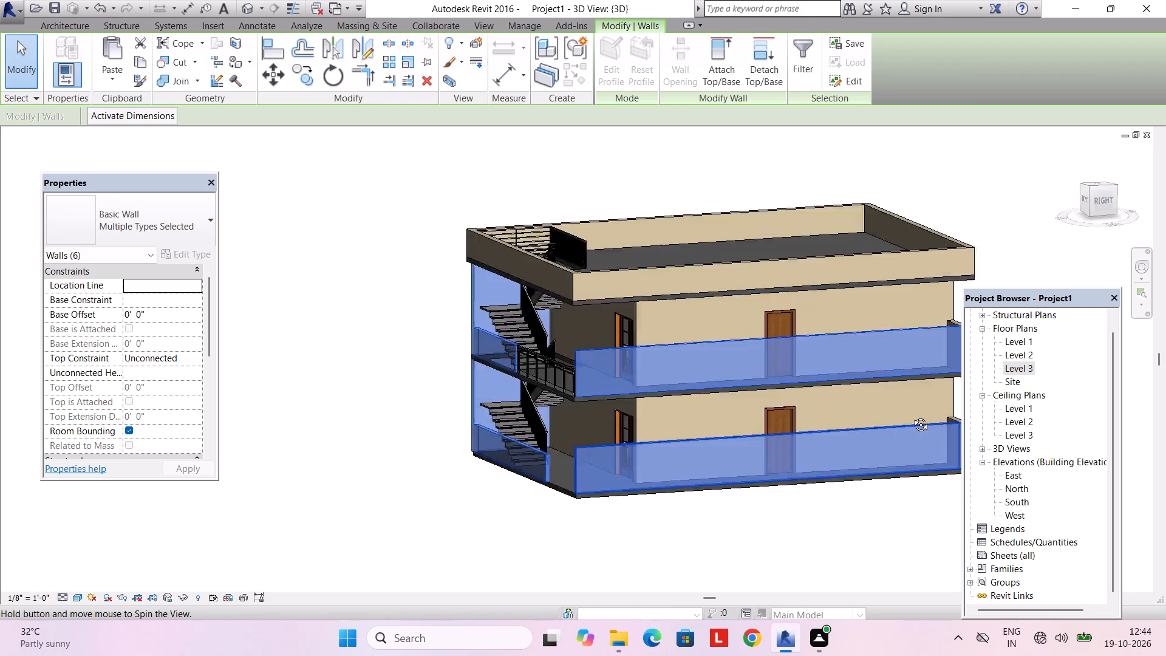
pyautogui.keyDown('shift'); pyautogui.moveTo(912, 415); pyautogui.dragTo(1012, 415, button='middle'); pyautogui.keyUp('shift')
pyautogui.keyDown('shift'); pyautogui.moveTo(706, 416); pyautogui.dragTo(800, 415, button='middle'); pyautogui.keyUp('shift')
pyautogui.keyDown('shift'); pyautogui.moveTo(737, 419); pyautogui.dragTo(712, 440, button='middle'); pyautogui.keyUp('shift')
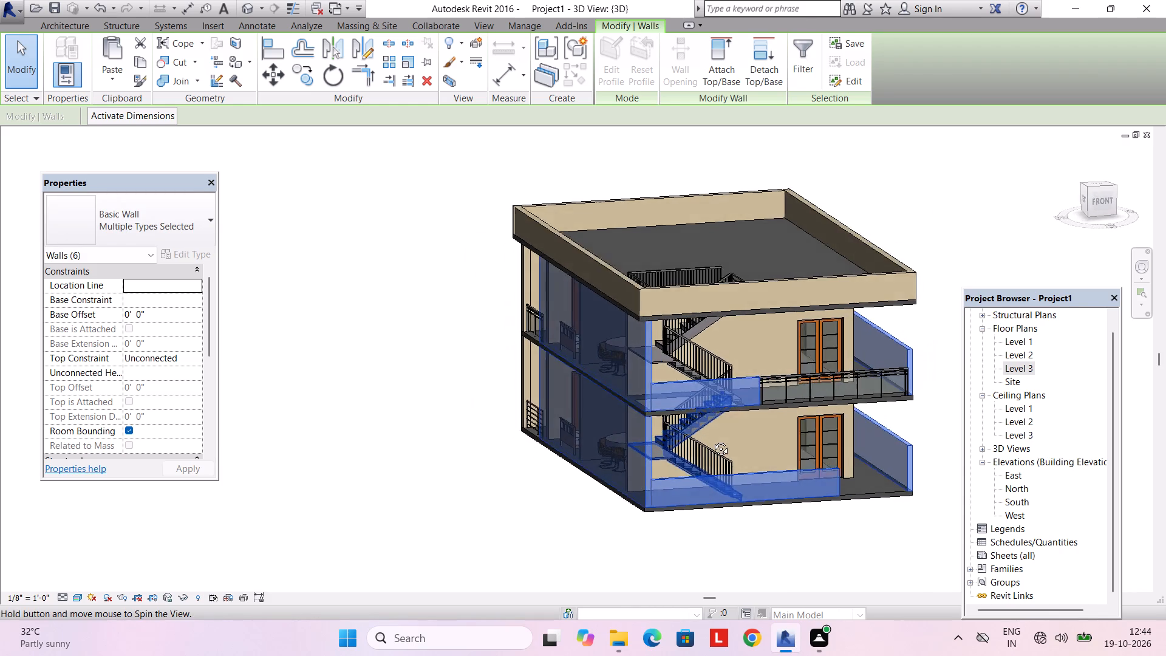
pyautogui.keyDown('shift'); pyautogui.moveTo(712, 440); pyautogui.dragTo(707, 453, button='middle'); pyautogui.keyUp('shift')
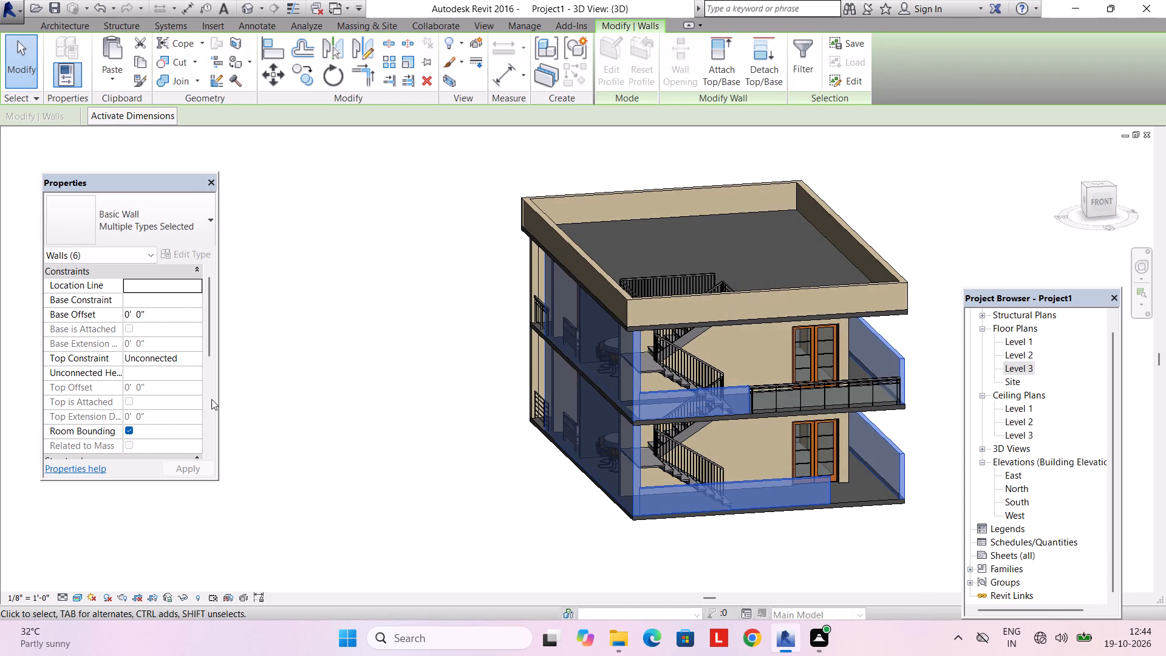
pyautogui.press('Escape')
# Select the four 6" low walls on the front and right sides of both storeys and assign ext wall to their type's structure layer.
pyautogui.keyDown('ctrl'); pyautogui.click(681, 397); pyautogui.keyUp('ctrl')
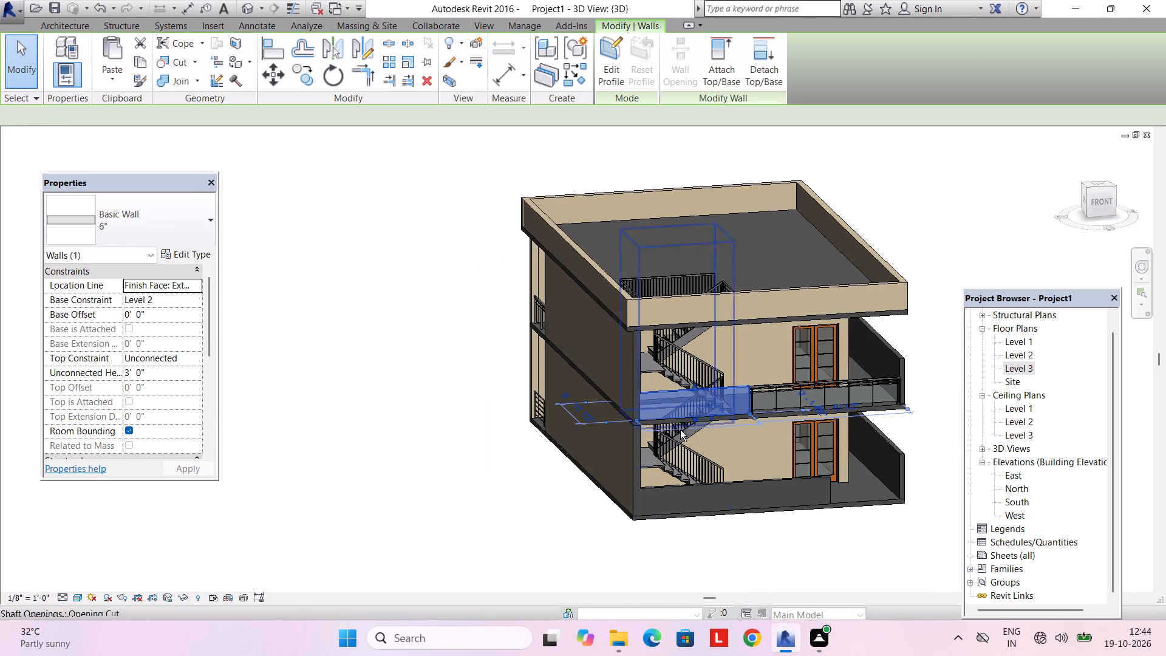
pyautogui.keyDown('ctrl'); pyautogui.click(683, 485); pyautogui.keyUp('ctrl')
pyautogui.keyDown('shift'); pyautogui.moveTo(697, 470); pyautogui.dragTo(536, 507, button='middle'); pyautogui.keyUp('shift')
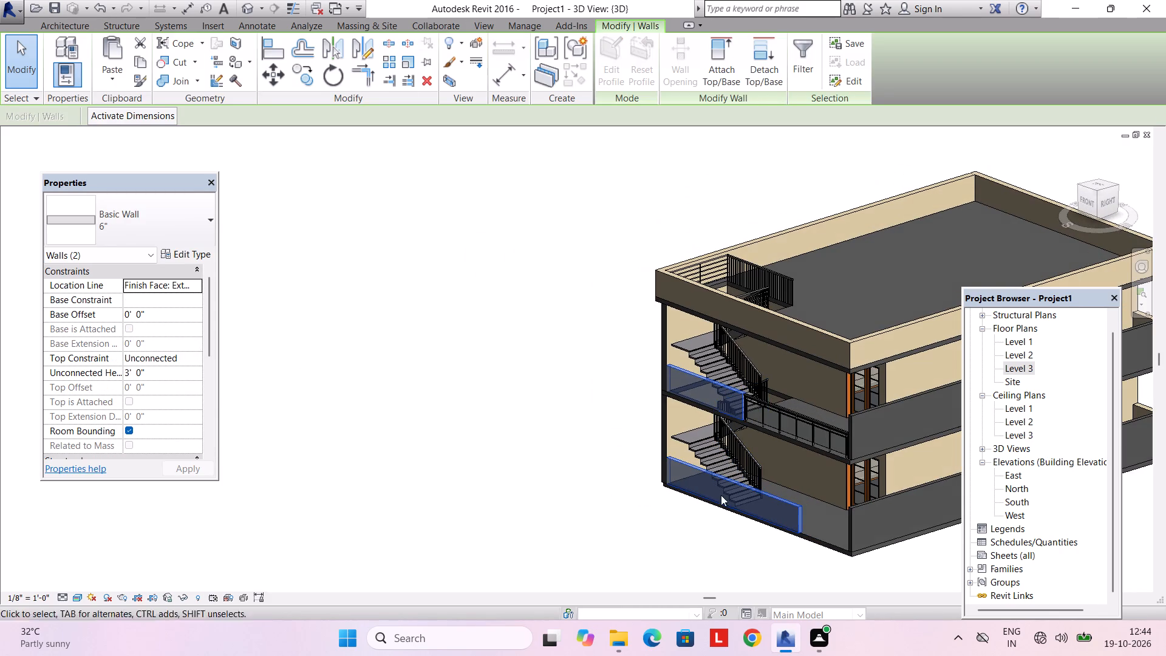
pyautogui.keyDown('ctrl'); pyautogui.click(899, 412); pyautogui.keyUp('ctrl')
pyautogui.keyDown('ctrl'); pyautogui.click(898, 408); pyautogui.keyUp('ctrl')
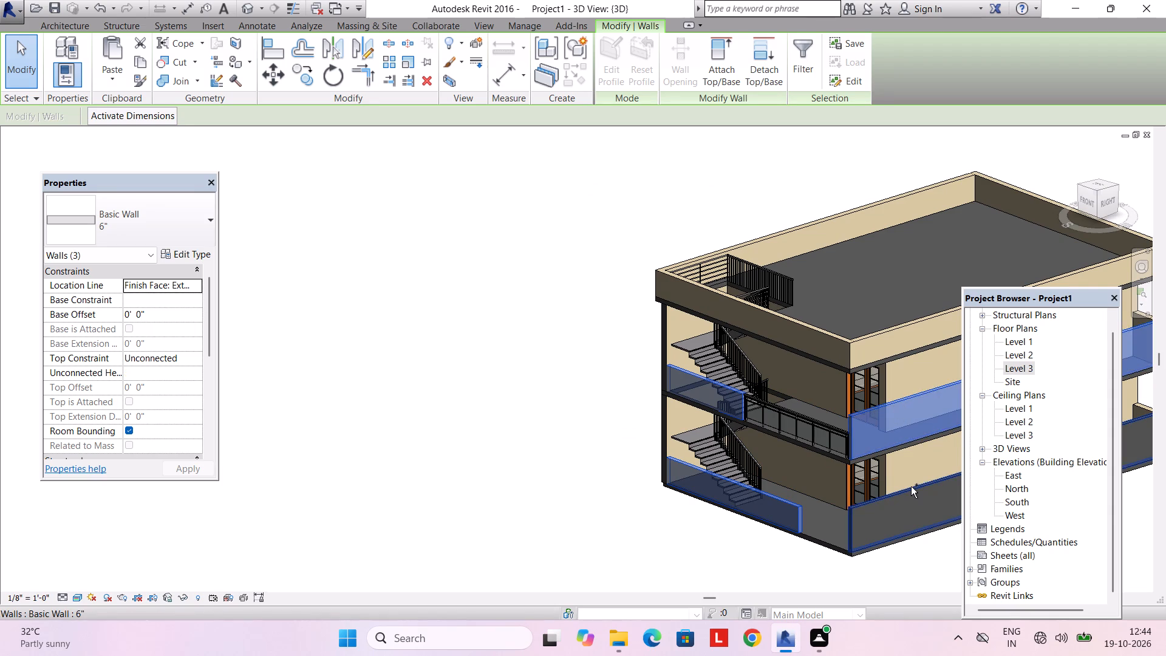
pyautogui.keyDown('ctrl'); pyautogui.click(911, 487); pyautogui.keyUp('ctrl')
pyautogui.keyDown('shift'); pyautogui.moveTo(884, 483); pyautogui.dragTo(505, 467, button='middle'); pyautogui.keyUp('shift')
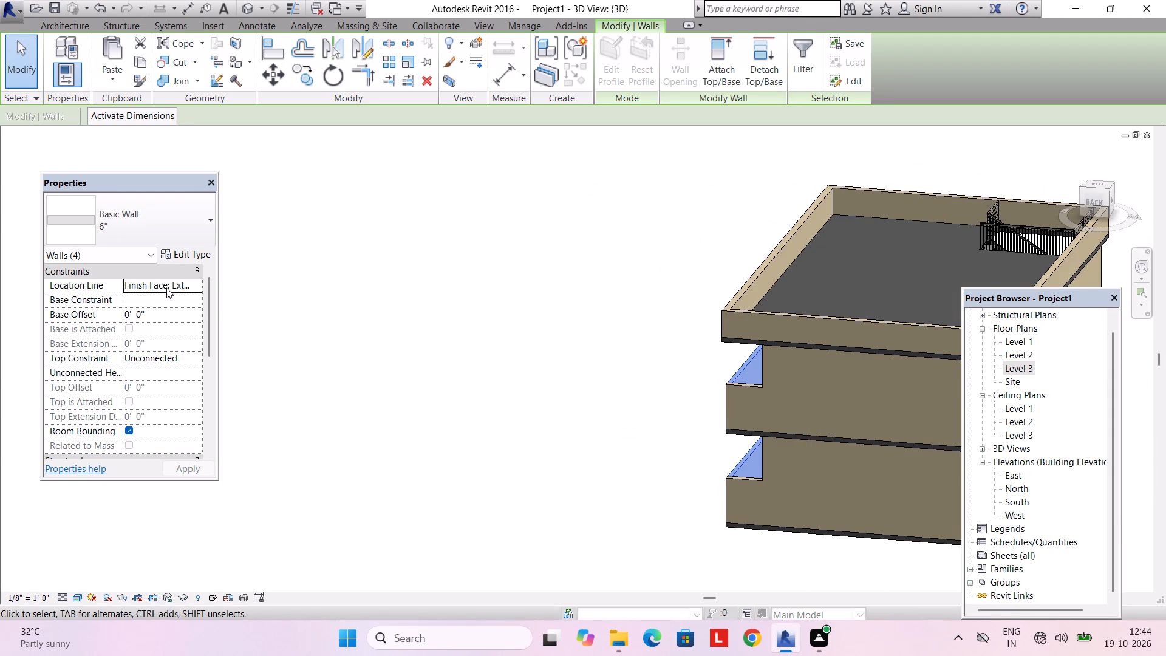
pyautogui.click(193, 256)
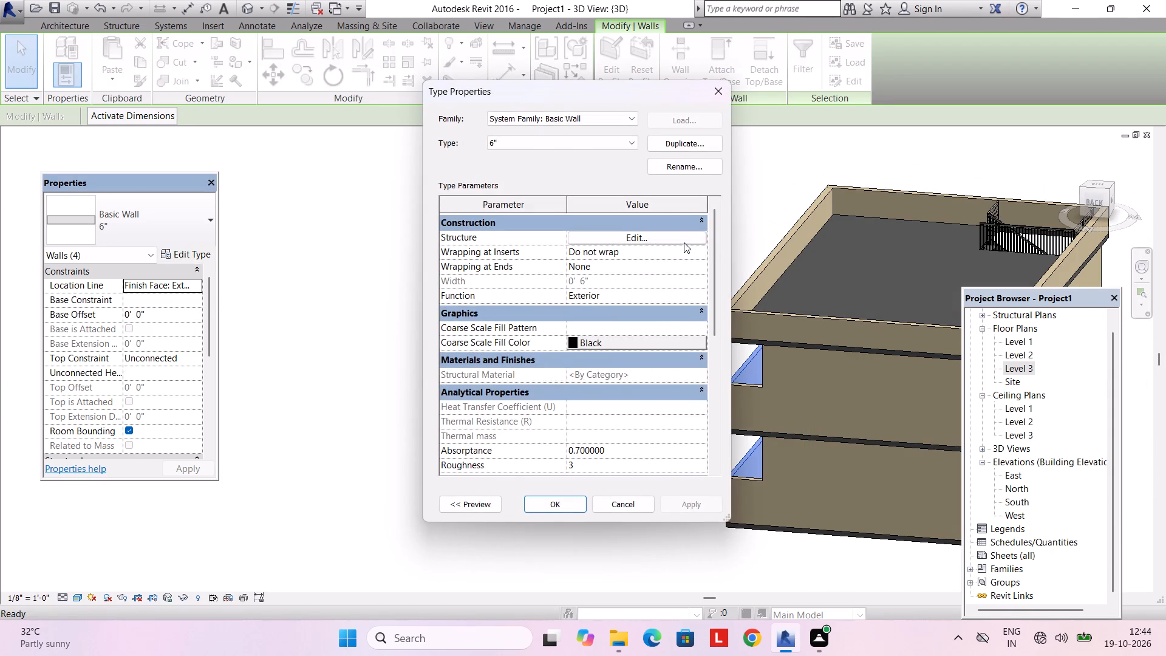
pyautogui.click(684, 242)
pyautogui.click(564, 244)
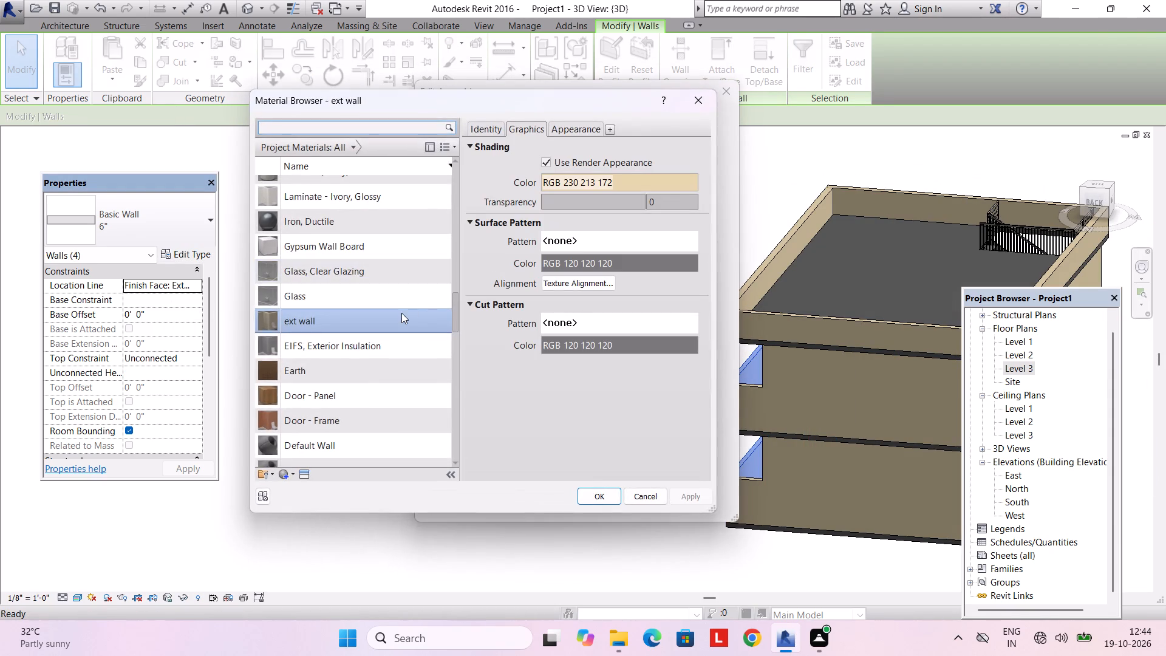
pyautogui.doubleClick(401, 314)
pyautogui.click(551, 502)
pyautogui.click(547, 505)
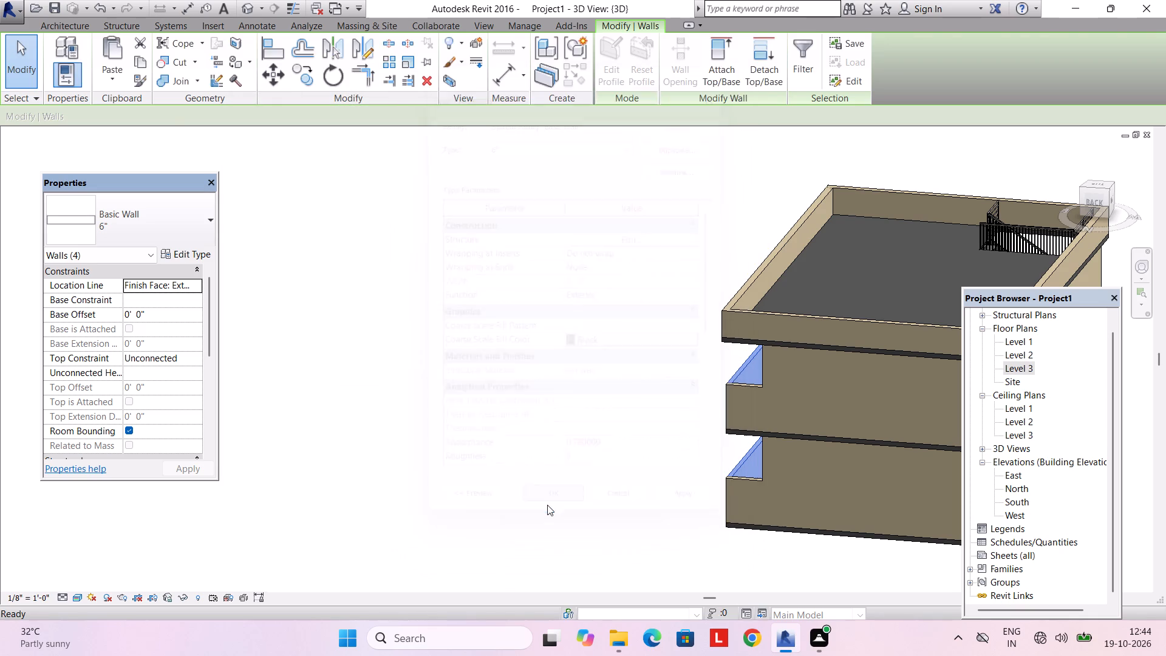
pyautogui.press('Escape')
pyautogui.press('Escape')
# Select all 6" floors and create a new material named "floor" for their type's structure layer.
pyautogui.keyDown('shift'); pyautogui.moveTo(587, 462); pyautogui.dragTo(876, 430, button='middle'); pyautogui.keyUp('shift')
pyautogui.keyDown('shift'); pyautogui.moveTo(702, 443); pyautogui.dragTo(864, 442, button='middle'); pyautogui.keyUp('shift')
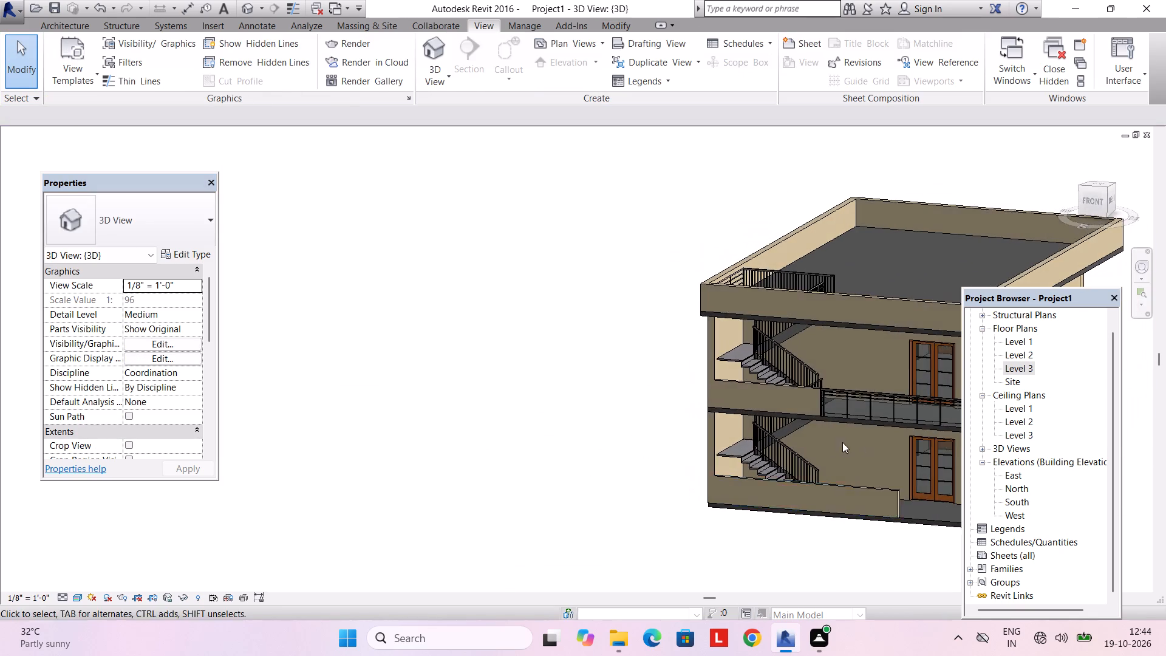
pyautogui.scroll(2, 828, 443)
pyautogui.moveTo(807, 440); pyautogui.dragTo(650, 466, button='middle')
pyautogui.keyDown('shift'); pyautogui.moveTo(650, 460); pyautogui.dragTo(692, 395, button='middle'); pyautogui.keyUp('shift')
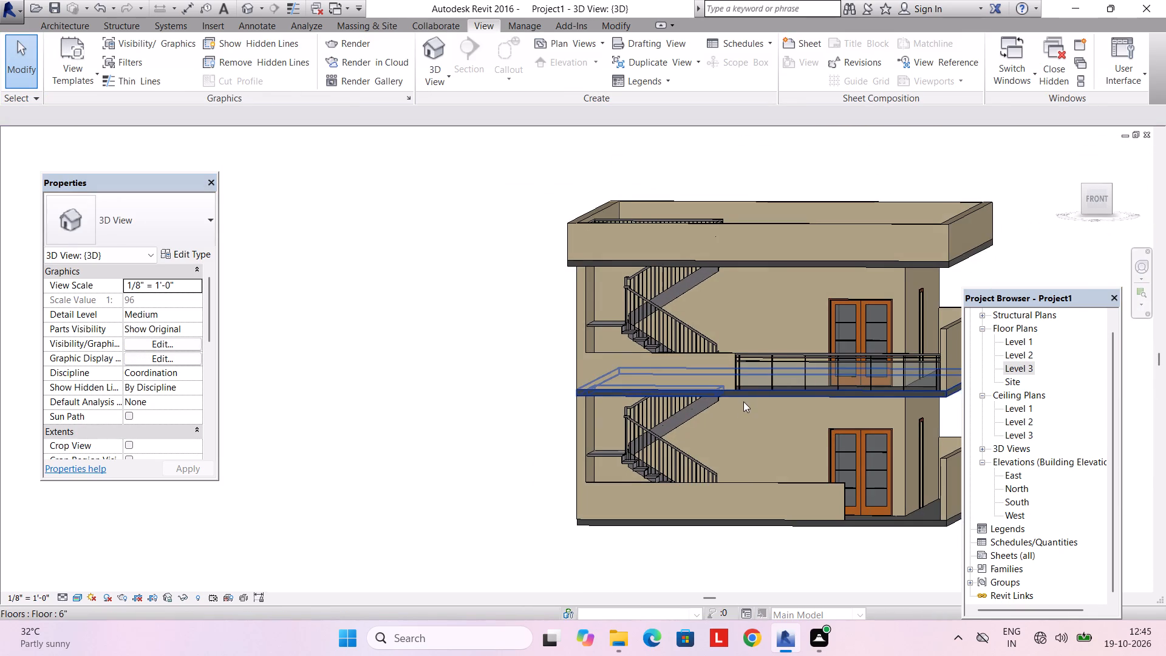
pyautogui.moveTo(741, 405); pyautogui.dragTo(596, 439, button='middle')
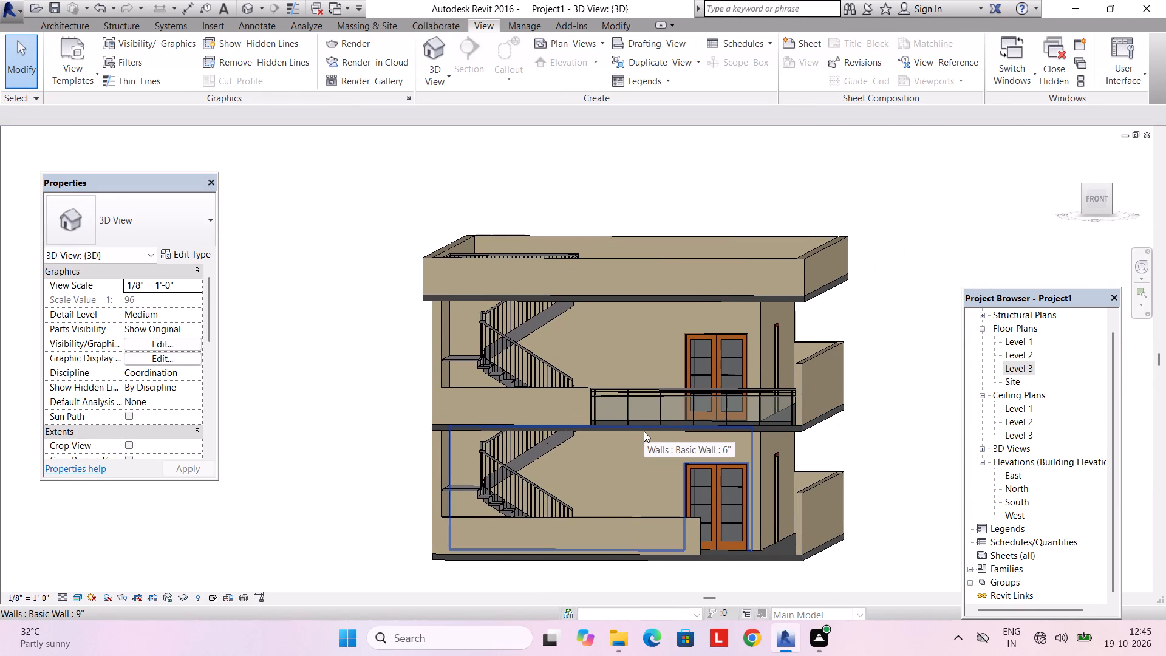
pyautogui.click(704, 431)
pyautogui.press('s')
pyautogui.press('a')
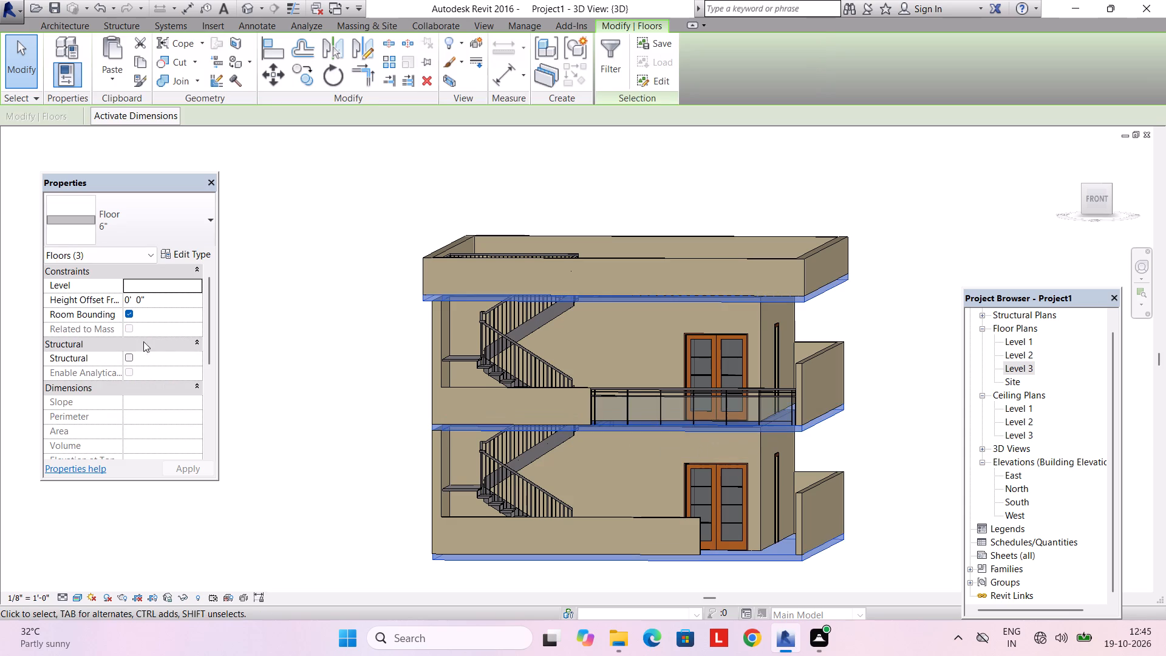
pyautogui.click(199, 252)
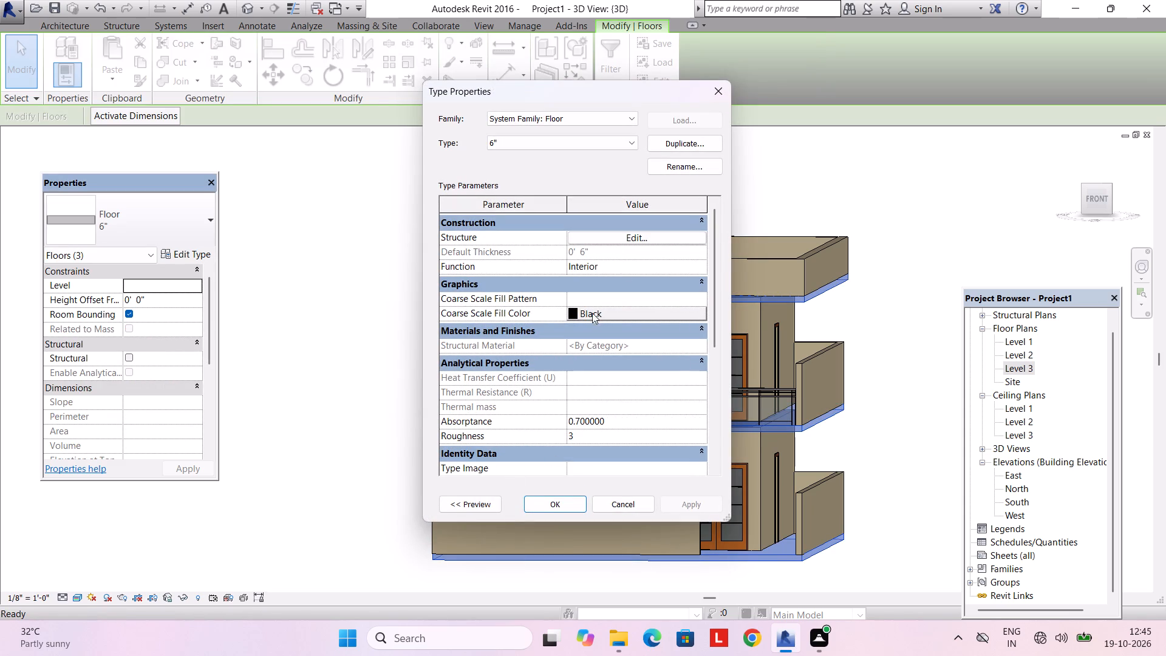
pyautogui.click(643, 235)
pyautogui.click(544, 245)
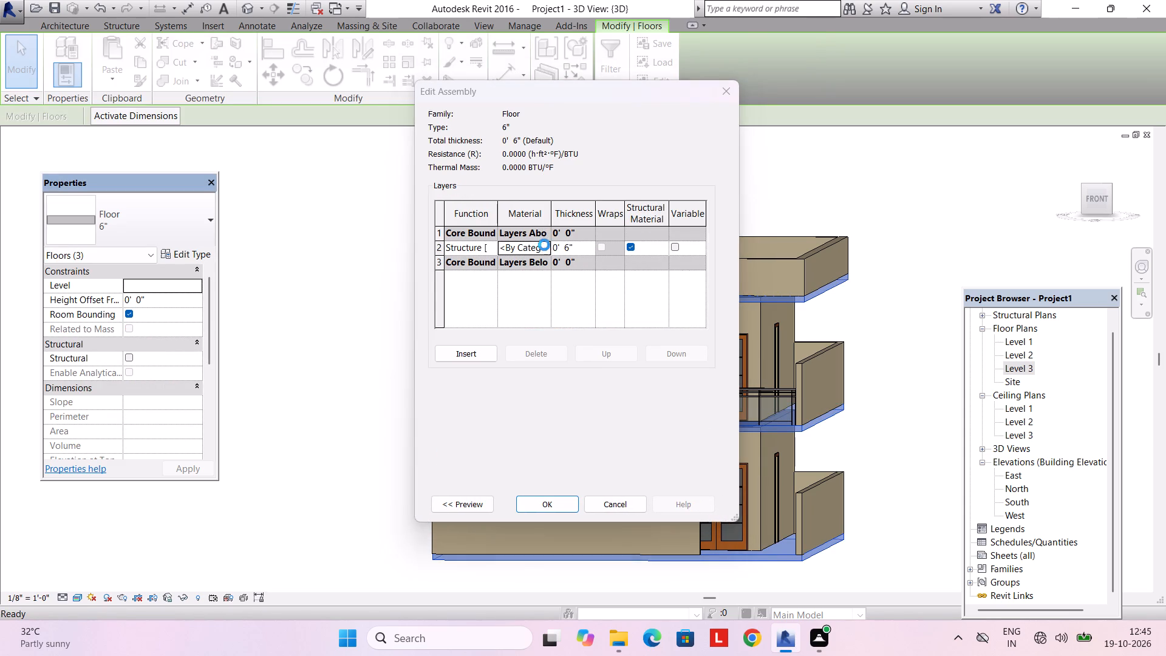
pyautogui.click(290, 472)
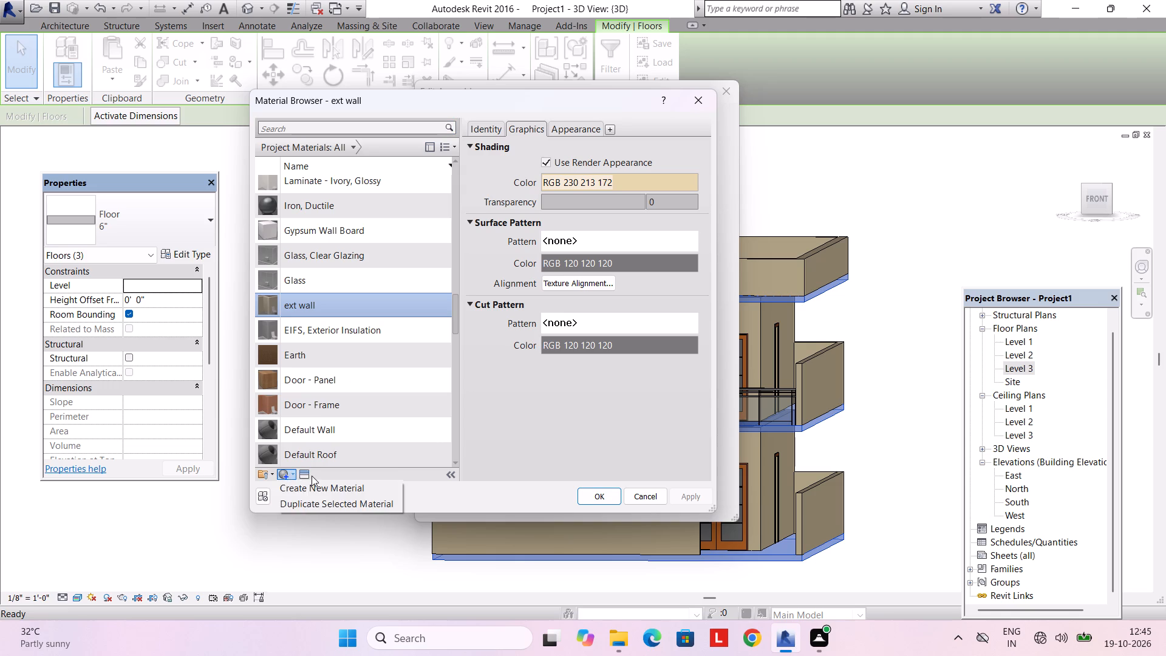
pyautogui.click(312, 476)
pyautogui.click(290, 476)
pyautogui.click(302, 490)
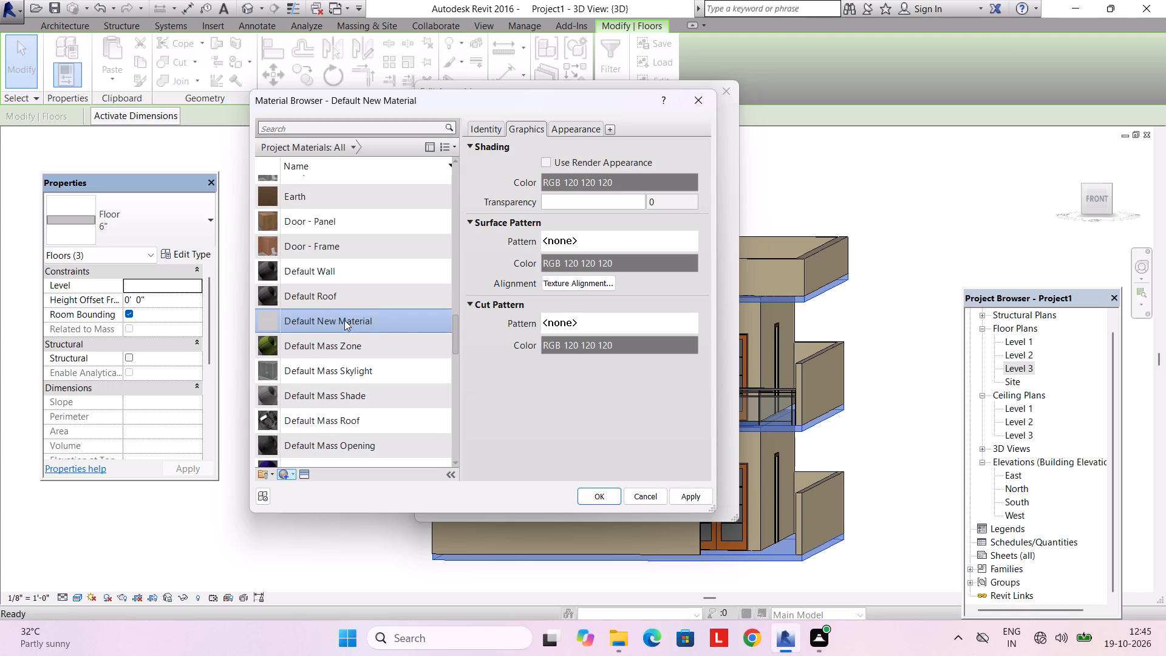
pyautogui.rightClick(344, 320)
pyautogui.click(372, 364)
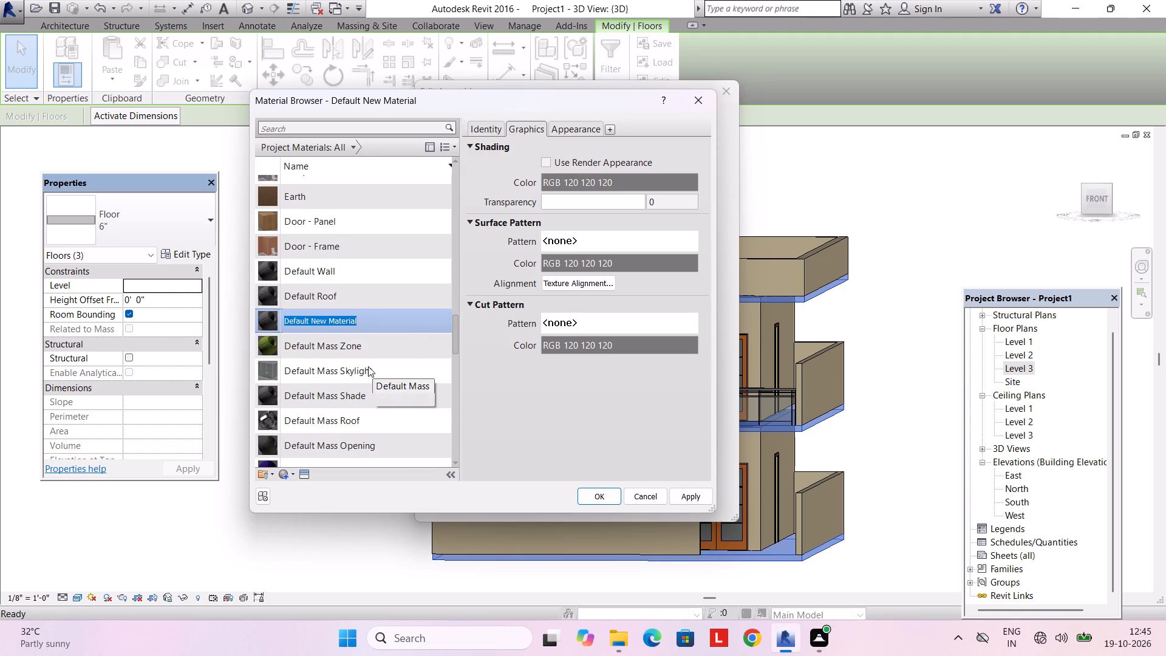
pyautogui.write('floor')
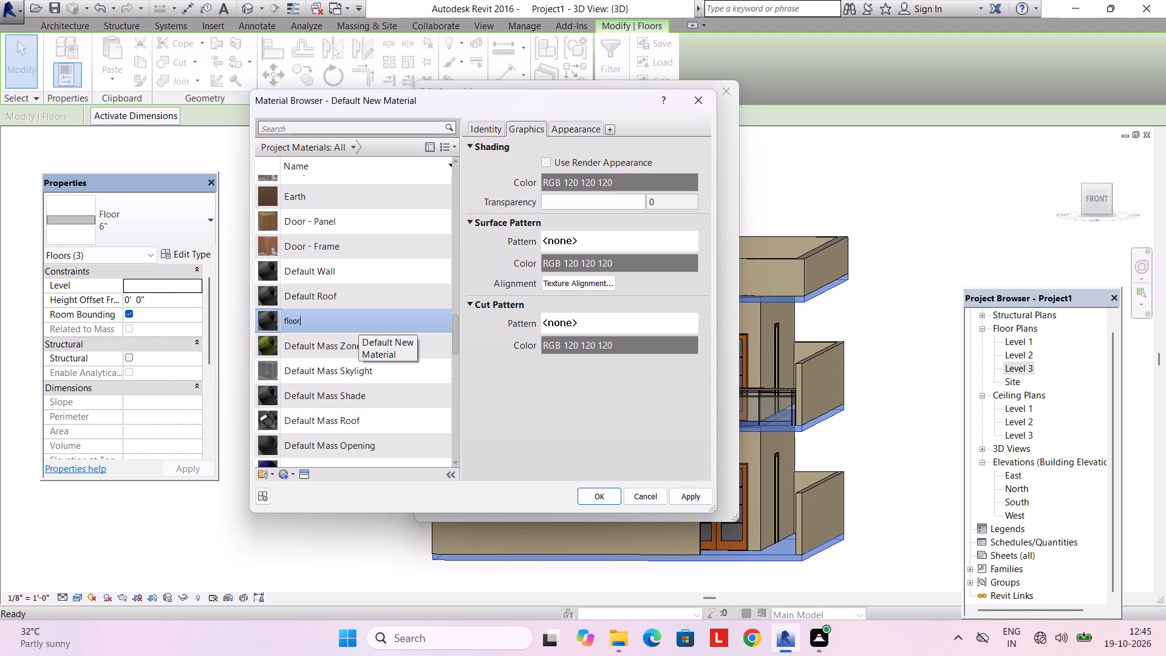
# Open the appearance asset library for the floor material and go to its Flooring category.
pyautogui.click(307, 479)
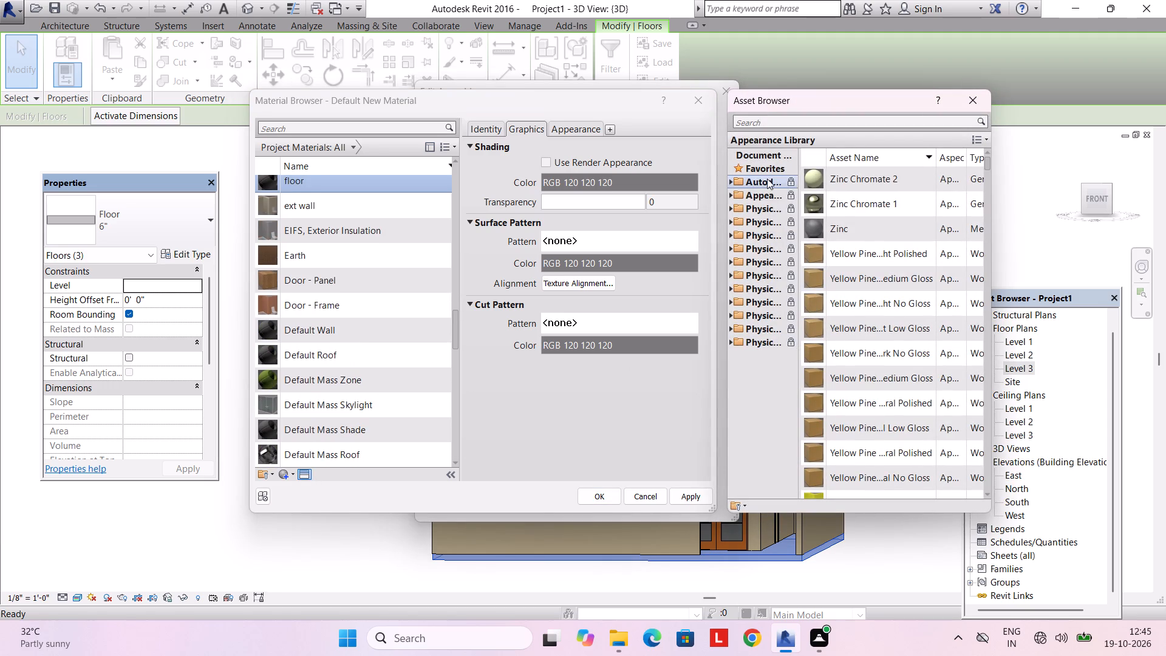
pyautogui.doubleClick(764, 191)
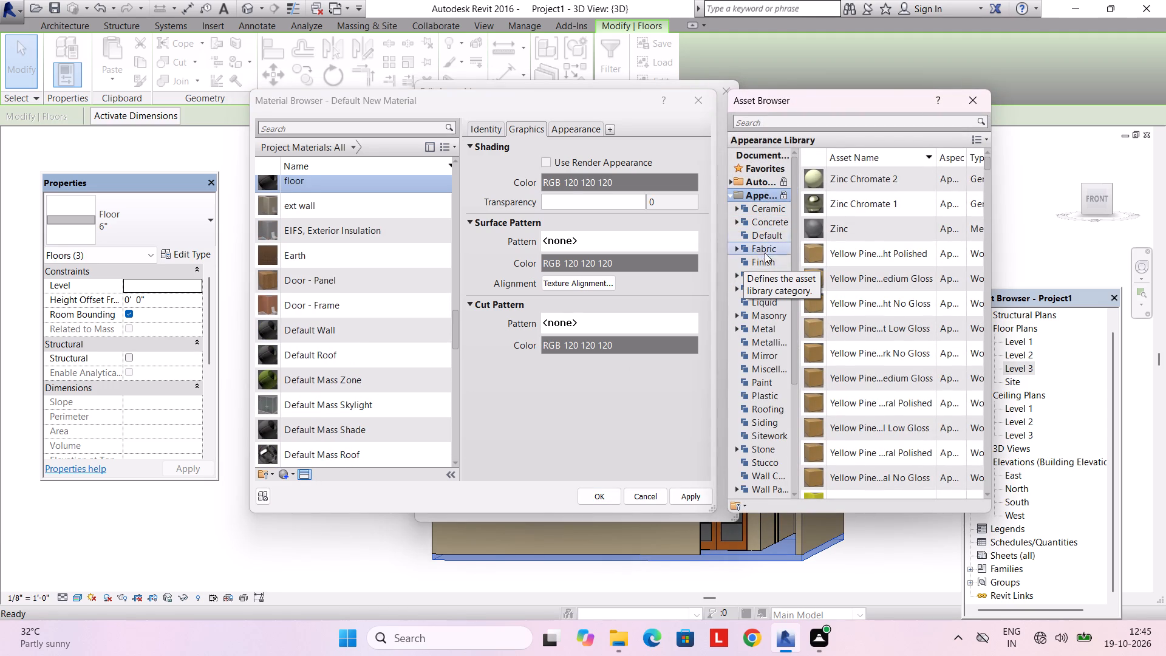
pyautogui.doubleClick(761, 275)
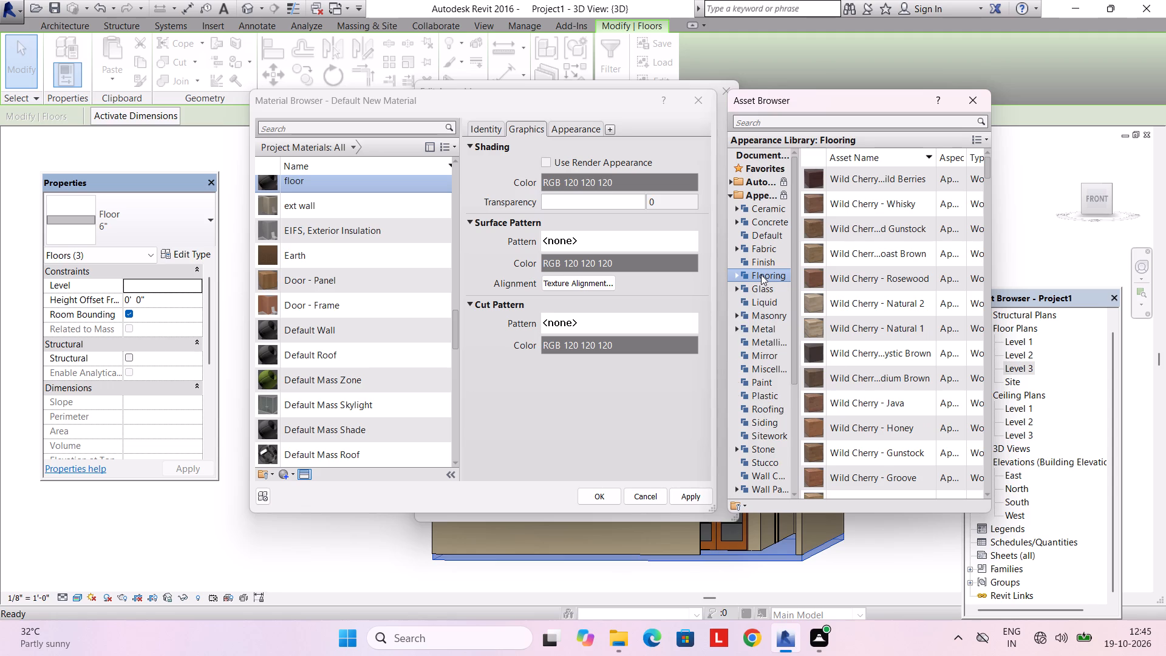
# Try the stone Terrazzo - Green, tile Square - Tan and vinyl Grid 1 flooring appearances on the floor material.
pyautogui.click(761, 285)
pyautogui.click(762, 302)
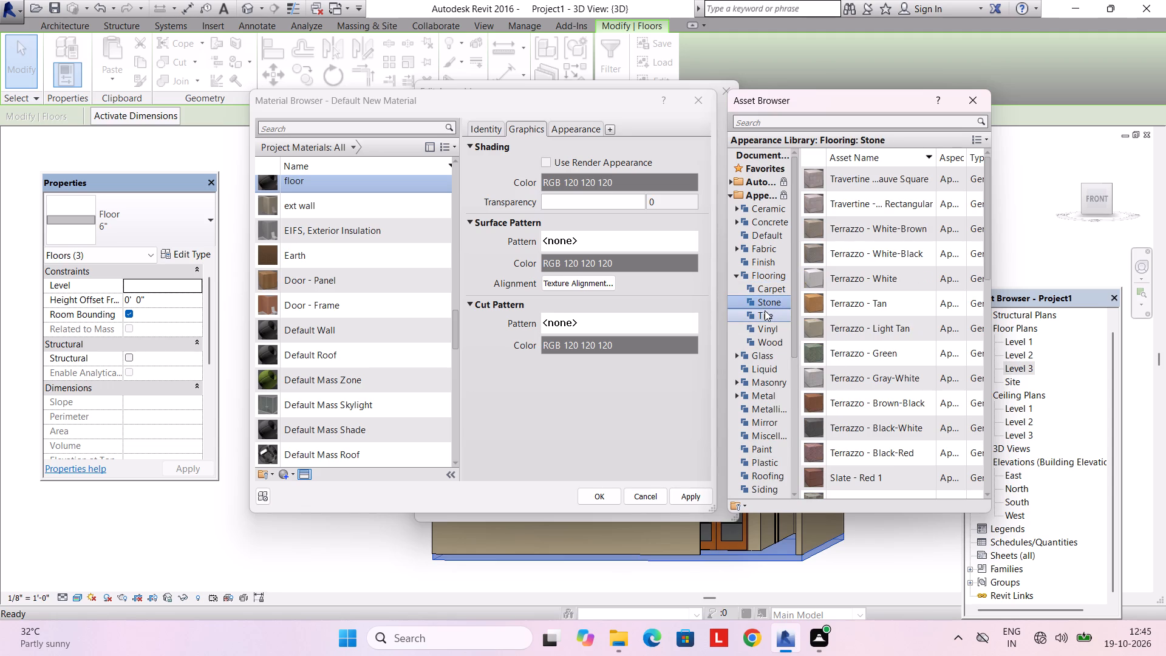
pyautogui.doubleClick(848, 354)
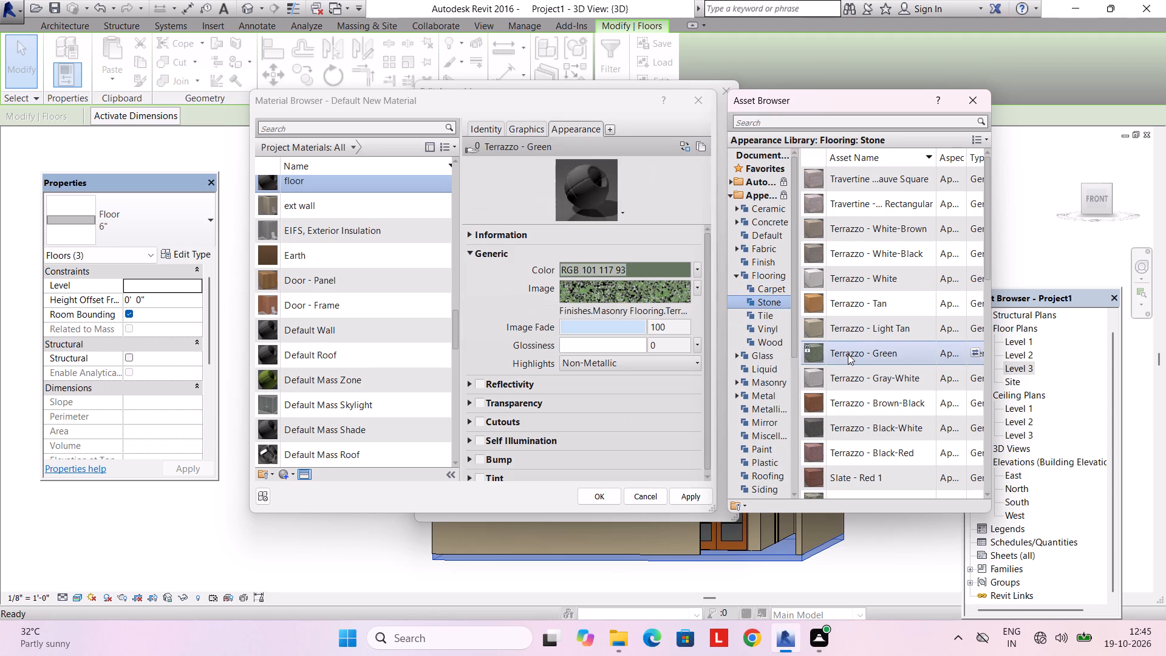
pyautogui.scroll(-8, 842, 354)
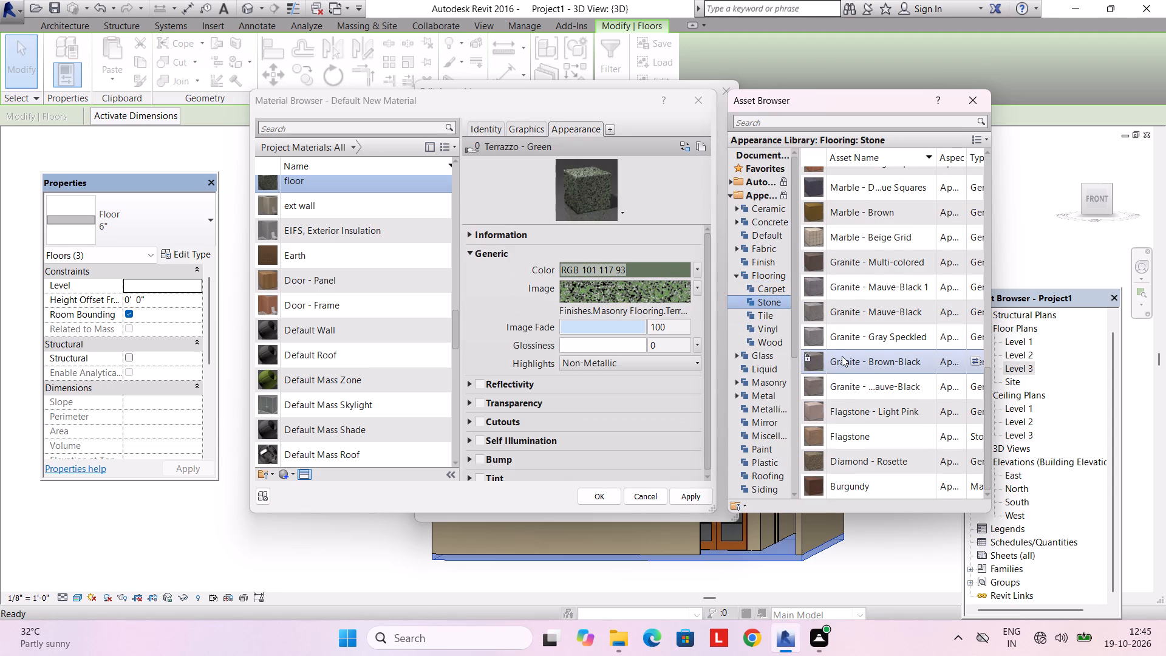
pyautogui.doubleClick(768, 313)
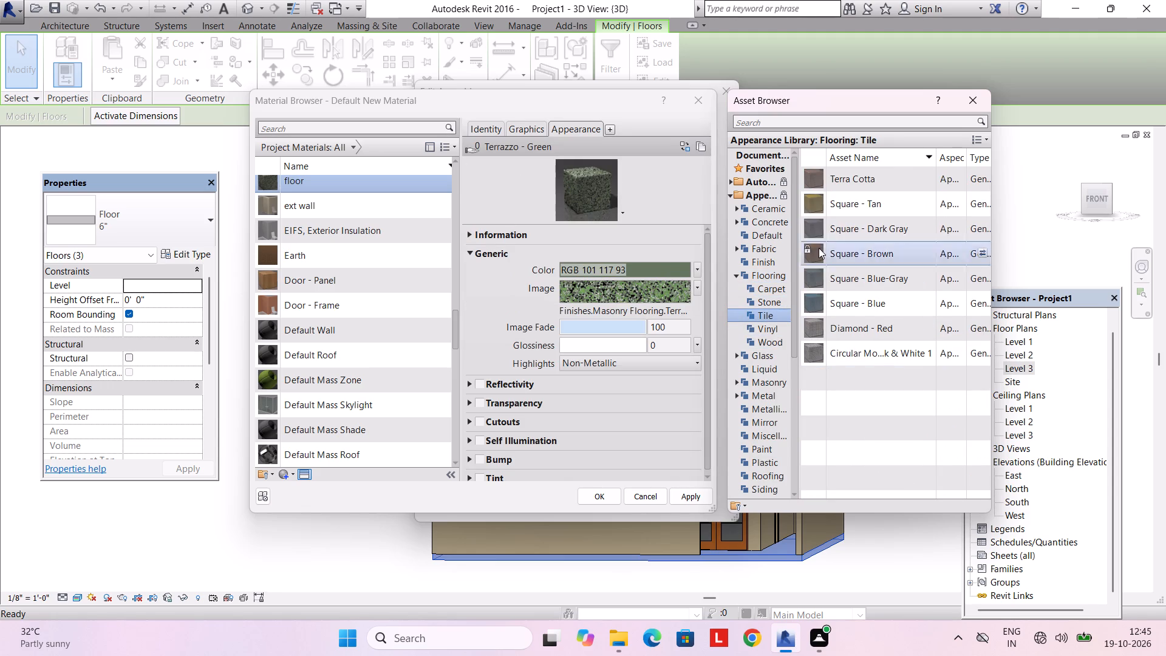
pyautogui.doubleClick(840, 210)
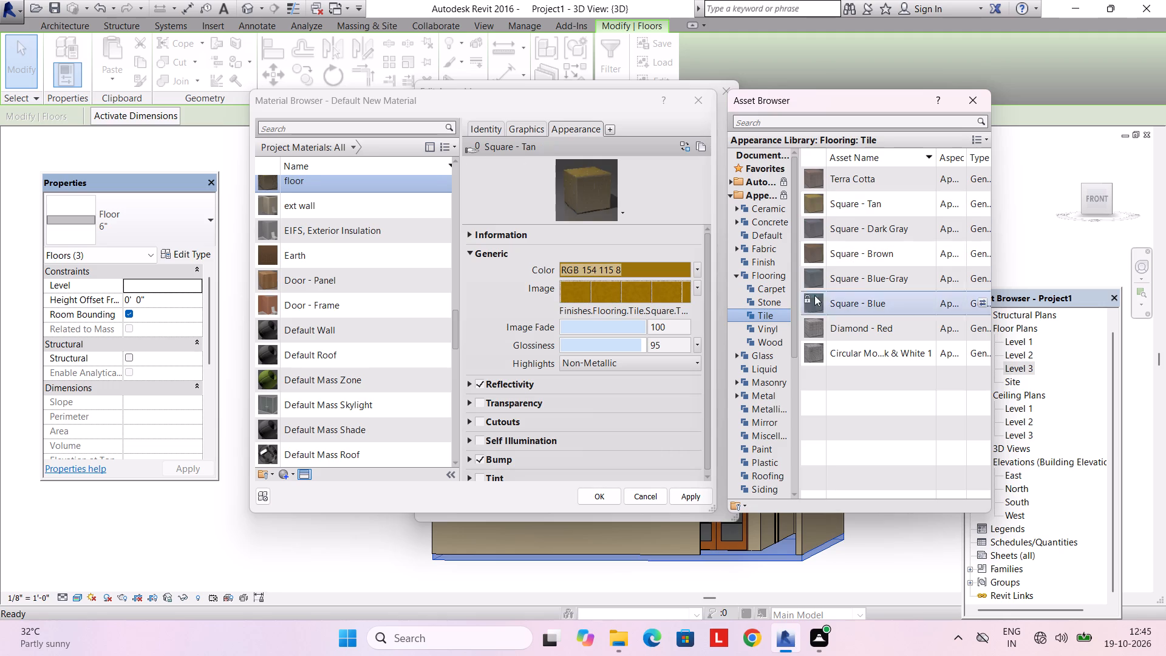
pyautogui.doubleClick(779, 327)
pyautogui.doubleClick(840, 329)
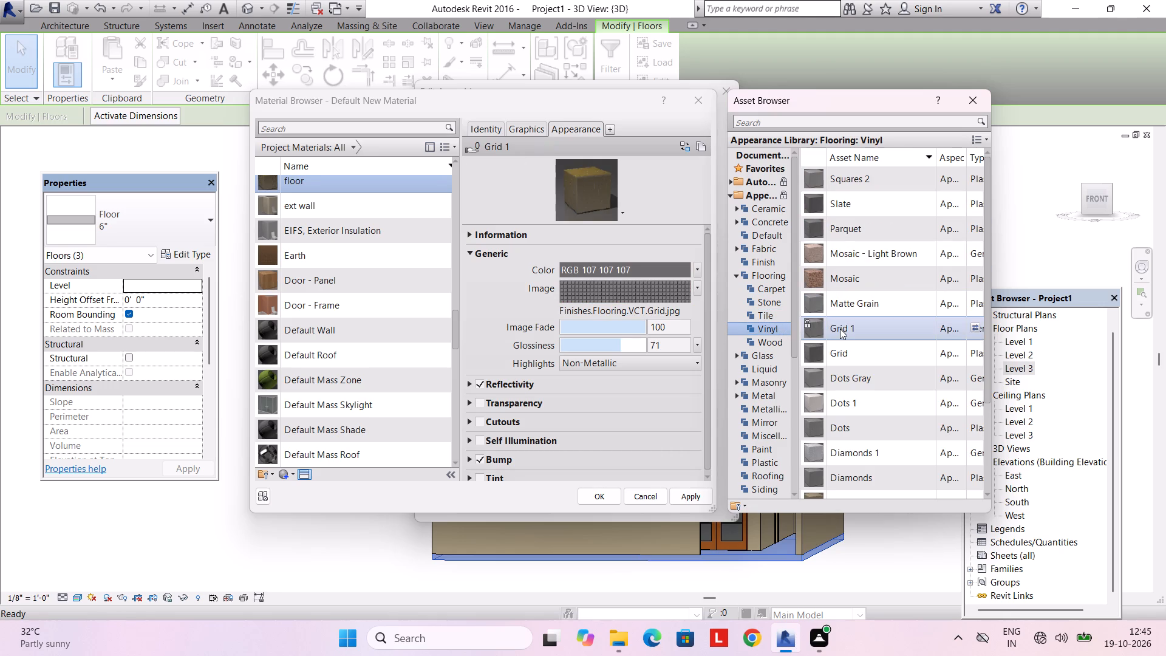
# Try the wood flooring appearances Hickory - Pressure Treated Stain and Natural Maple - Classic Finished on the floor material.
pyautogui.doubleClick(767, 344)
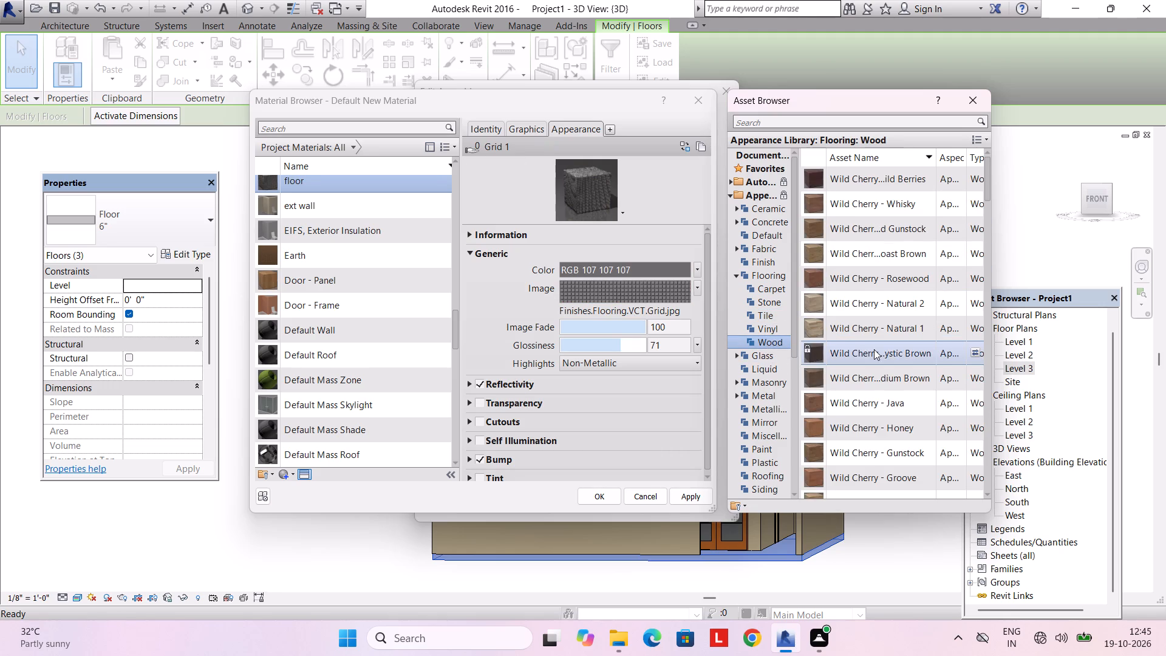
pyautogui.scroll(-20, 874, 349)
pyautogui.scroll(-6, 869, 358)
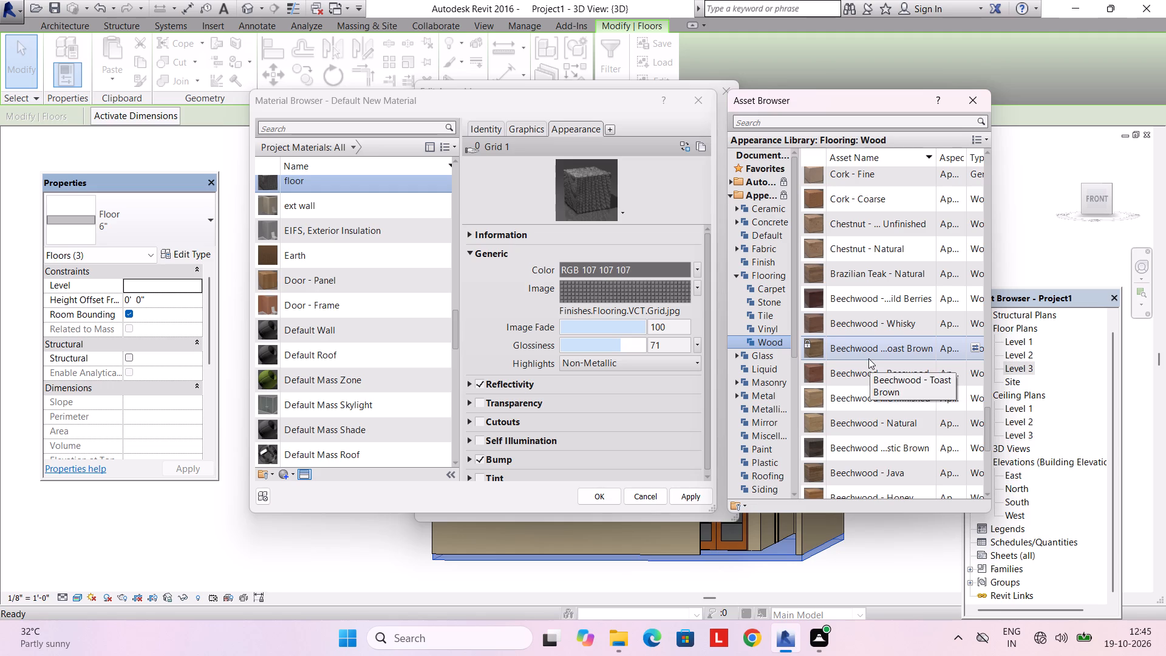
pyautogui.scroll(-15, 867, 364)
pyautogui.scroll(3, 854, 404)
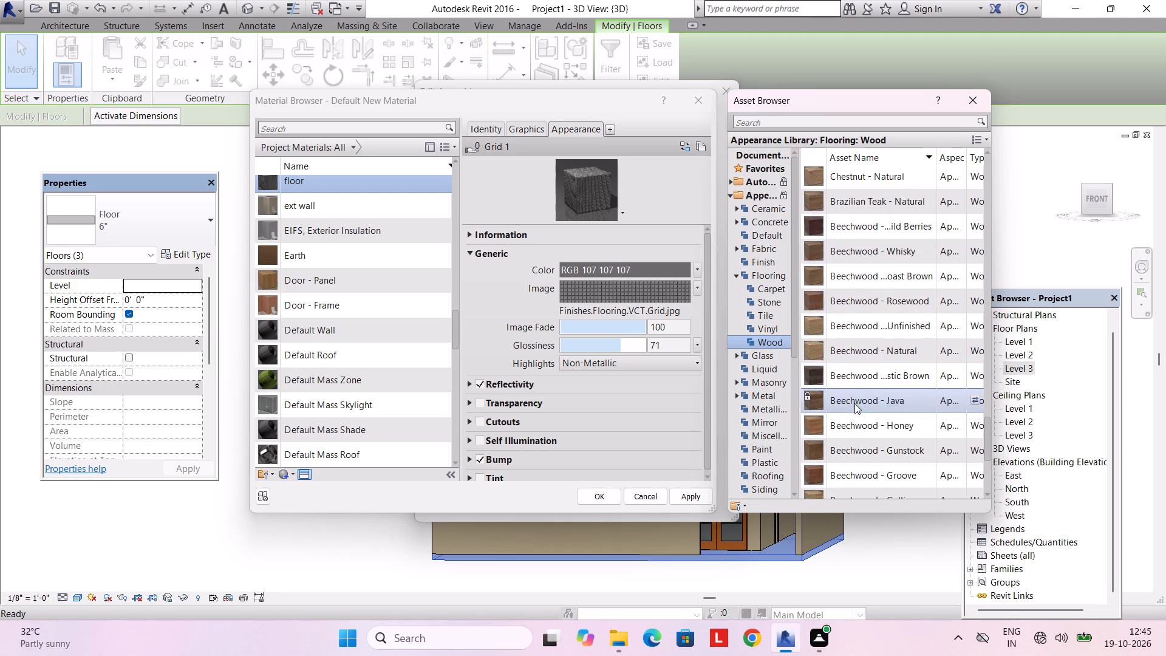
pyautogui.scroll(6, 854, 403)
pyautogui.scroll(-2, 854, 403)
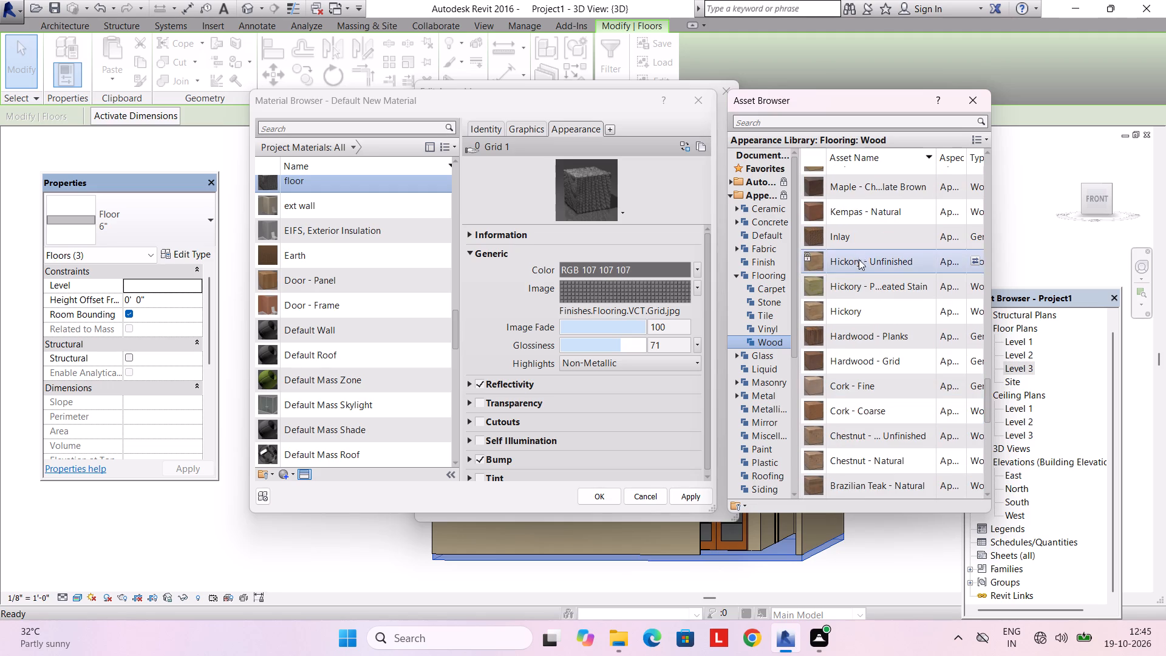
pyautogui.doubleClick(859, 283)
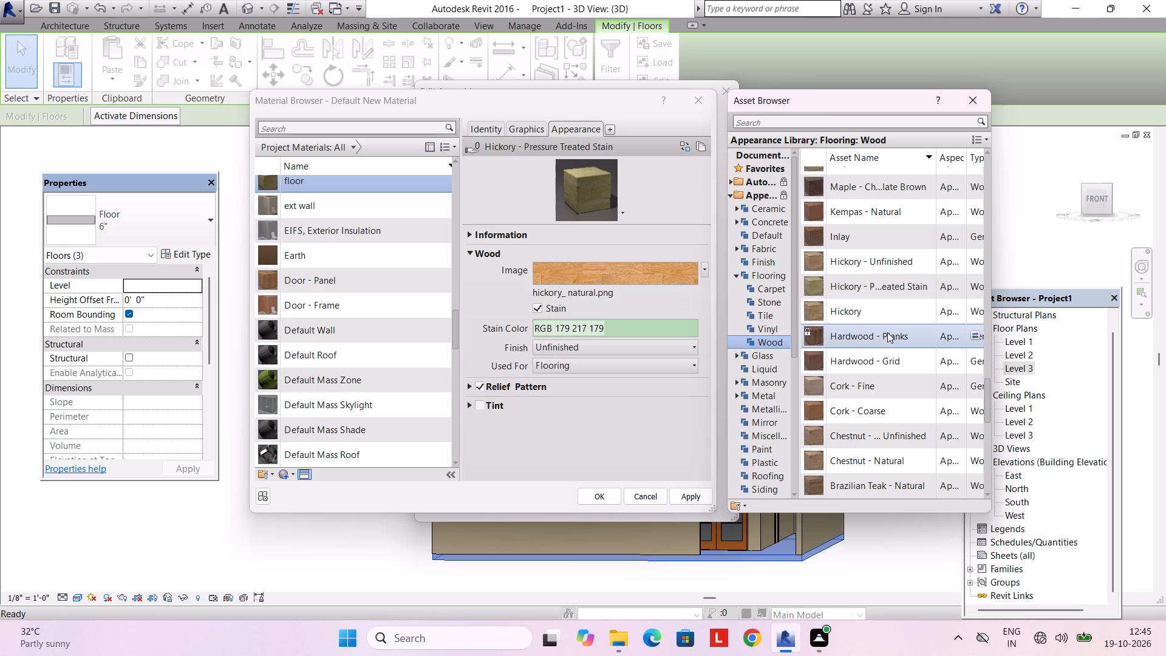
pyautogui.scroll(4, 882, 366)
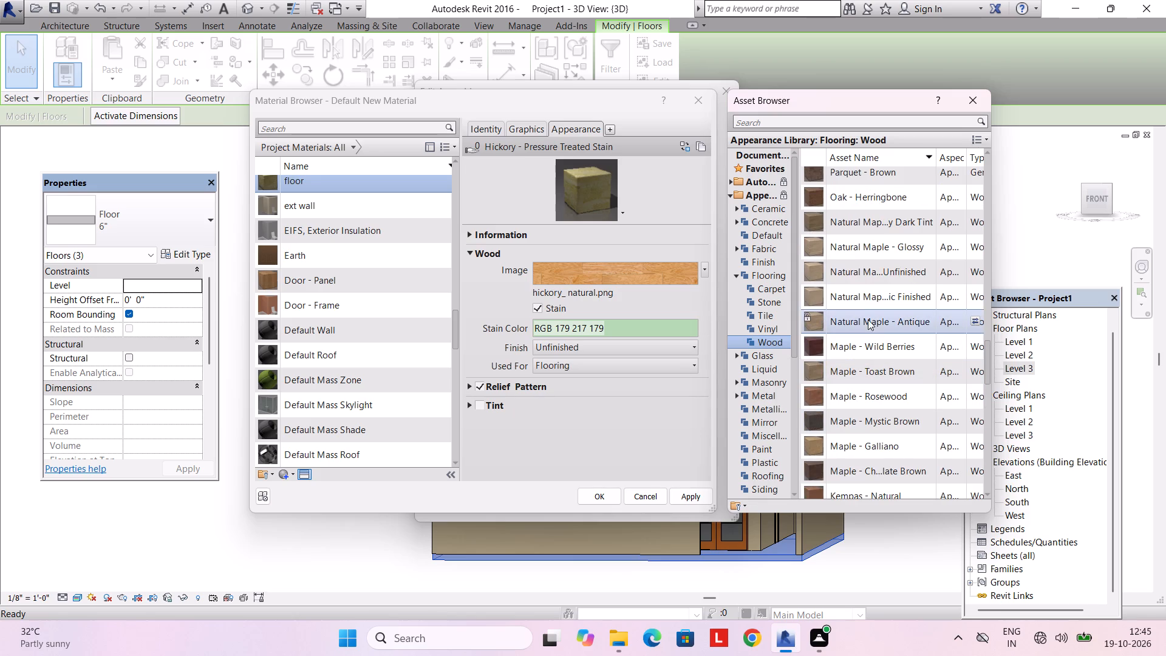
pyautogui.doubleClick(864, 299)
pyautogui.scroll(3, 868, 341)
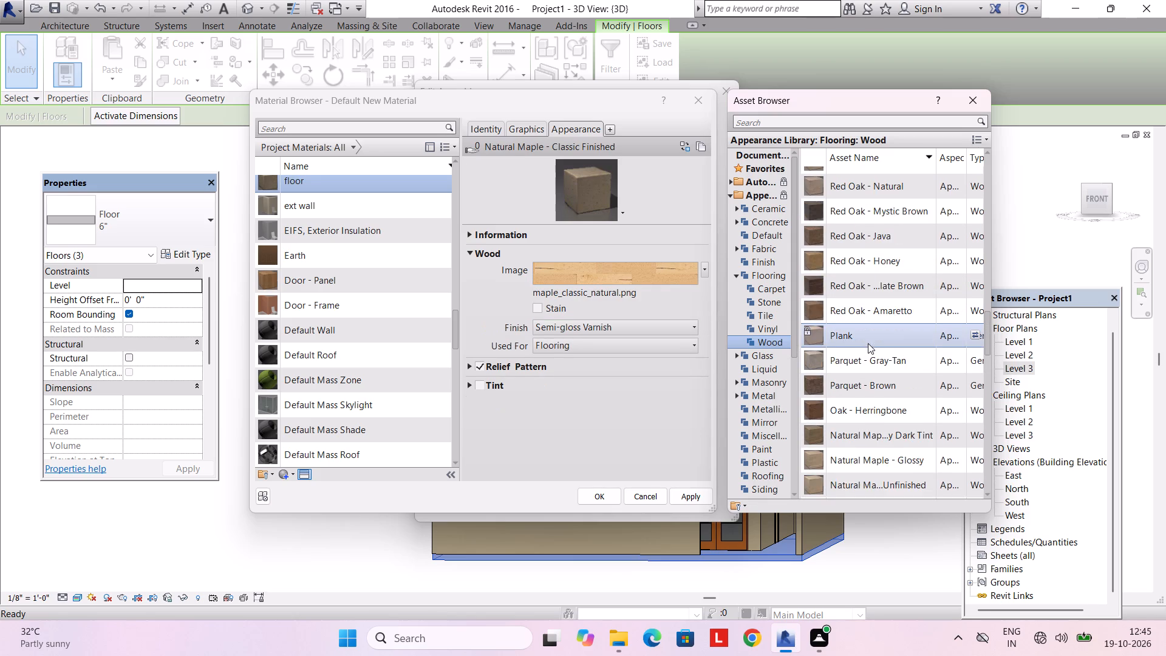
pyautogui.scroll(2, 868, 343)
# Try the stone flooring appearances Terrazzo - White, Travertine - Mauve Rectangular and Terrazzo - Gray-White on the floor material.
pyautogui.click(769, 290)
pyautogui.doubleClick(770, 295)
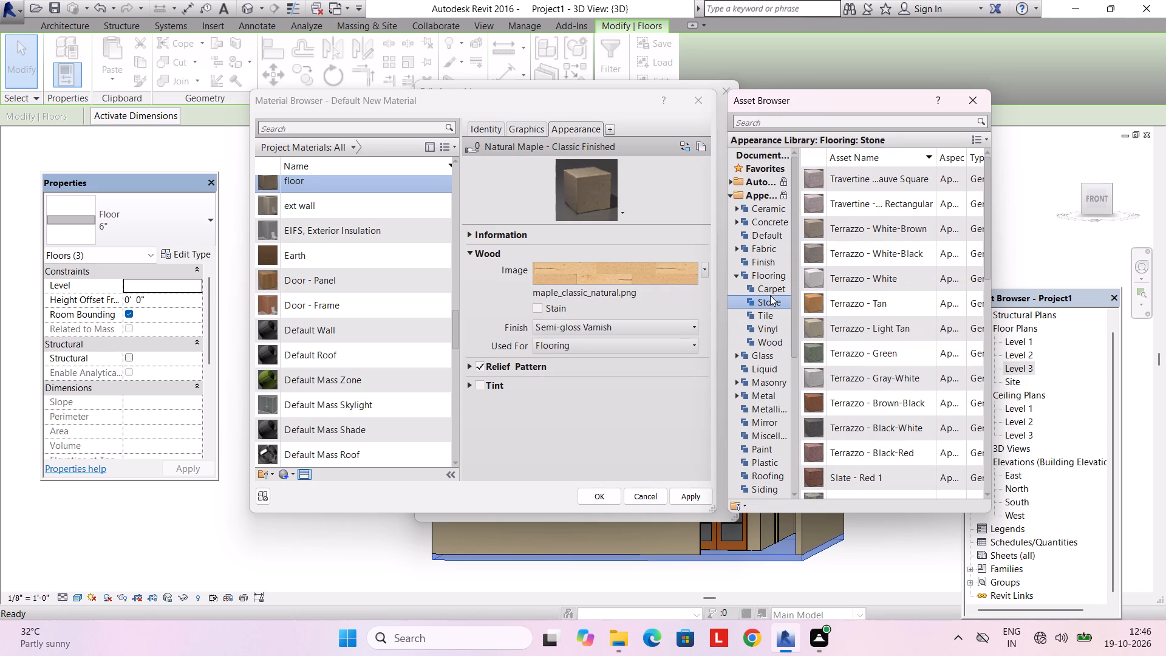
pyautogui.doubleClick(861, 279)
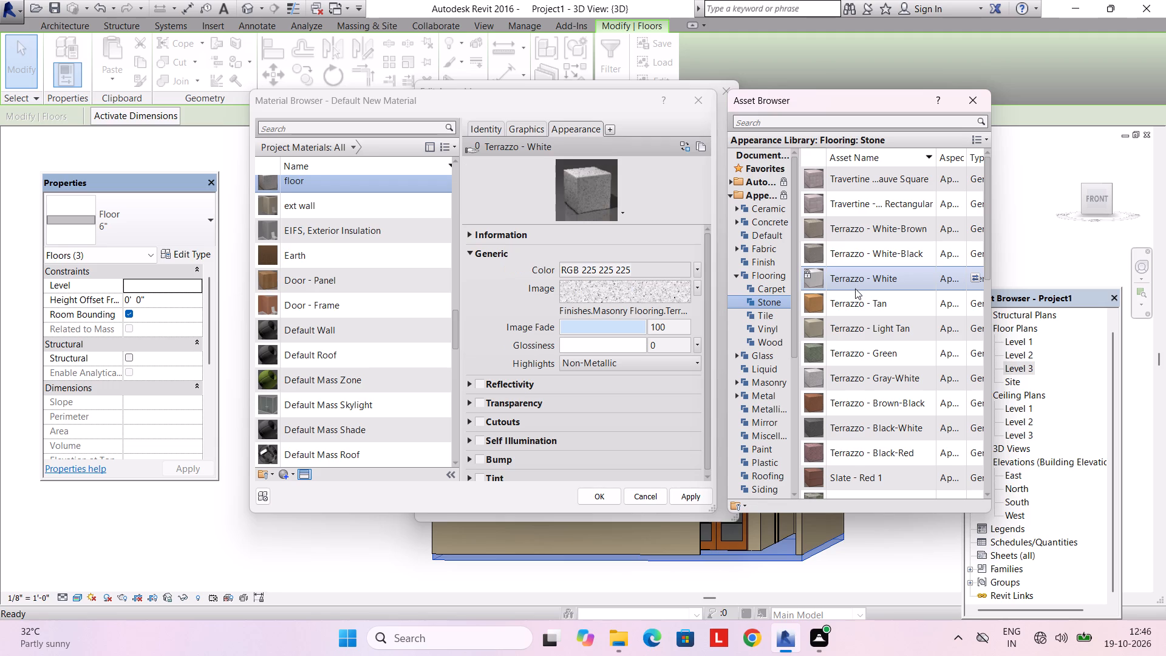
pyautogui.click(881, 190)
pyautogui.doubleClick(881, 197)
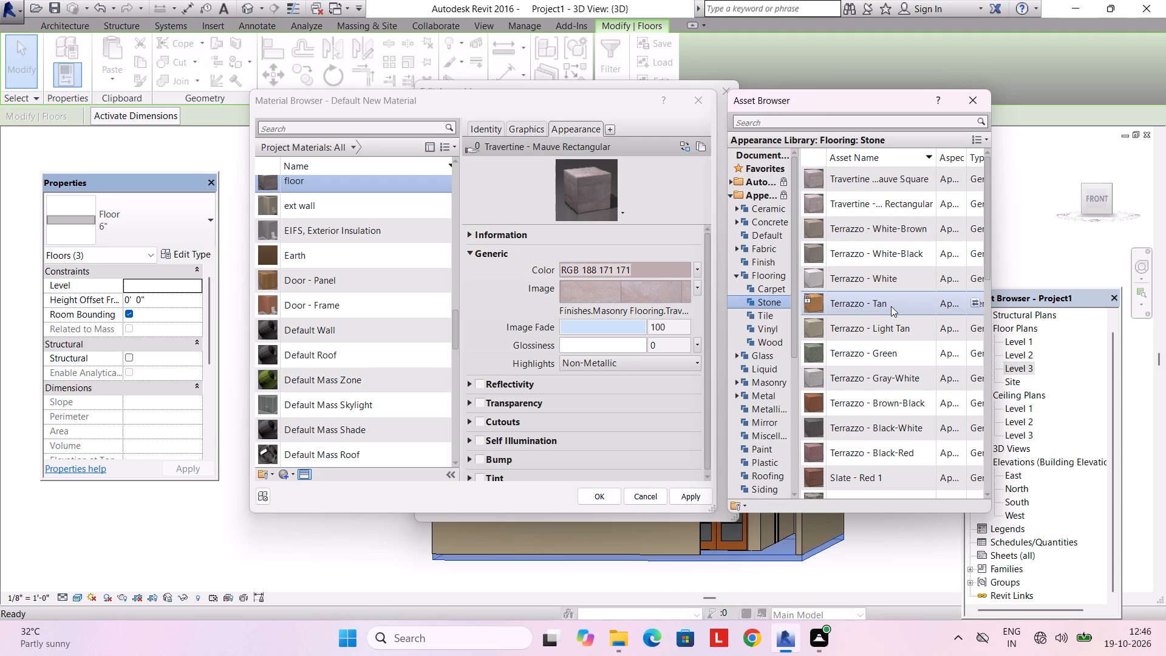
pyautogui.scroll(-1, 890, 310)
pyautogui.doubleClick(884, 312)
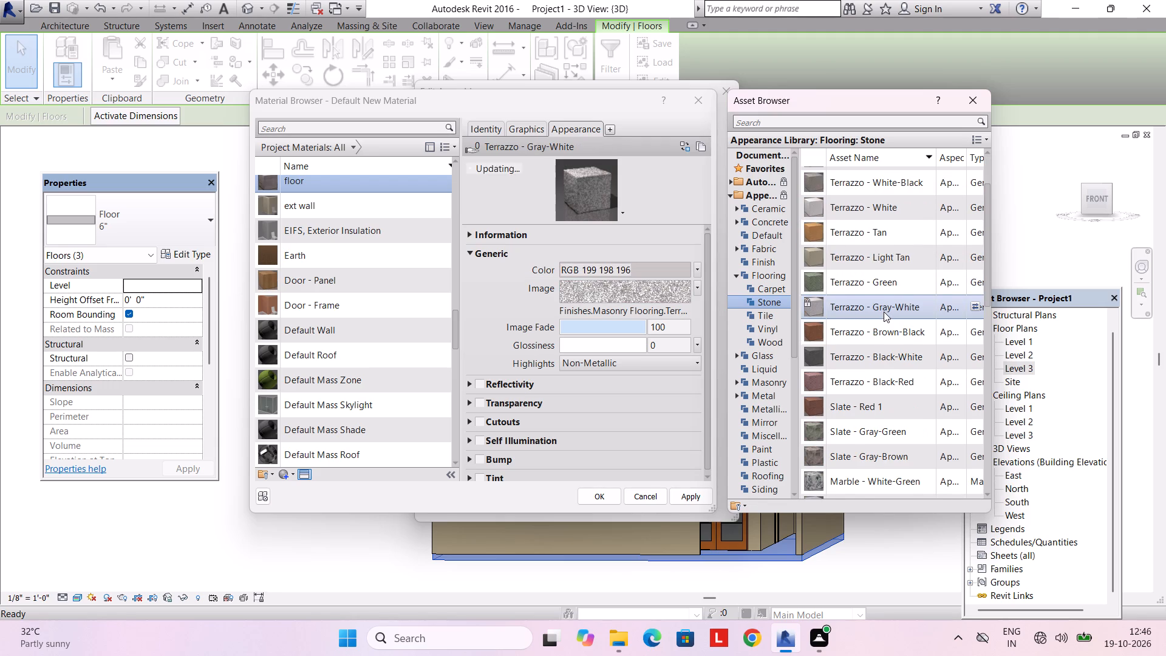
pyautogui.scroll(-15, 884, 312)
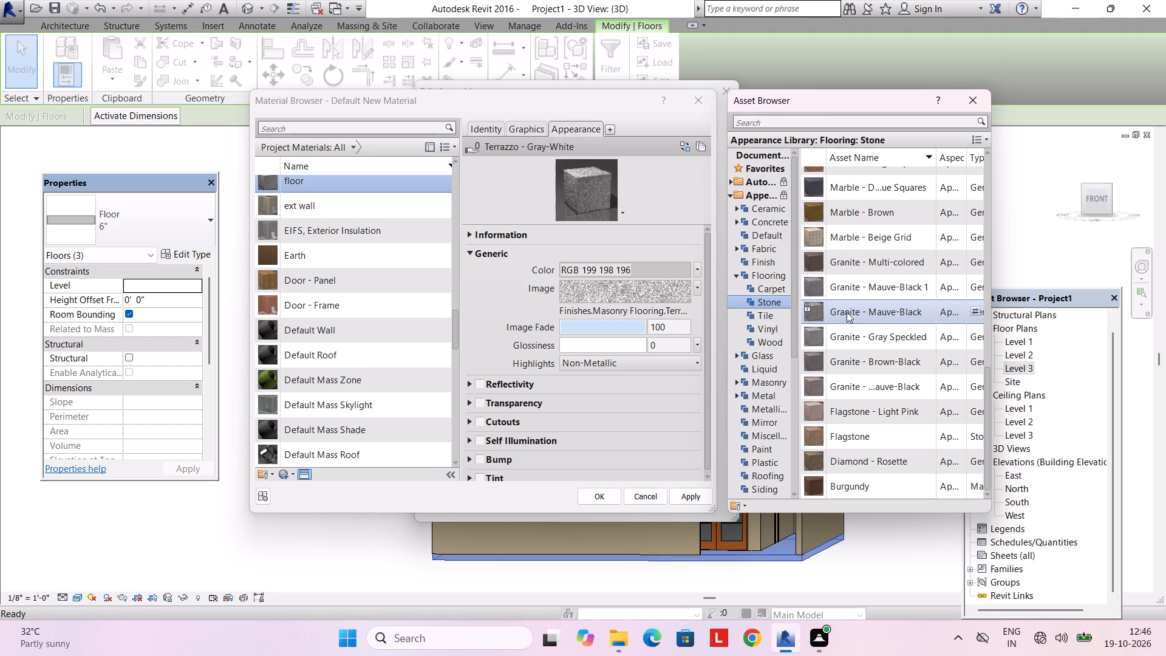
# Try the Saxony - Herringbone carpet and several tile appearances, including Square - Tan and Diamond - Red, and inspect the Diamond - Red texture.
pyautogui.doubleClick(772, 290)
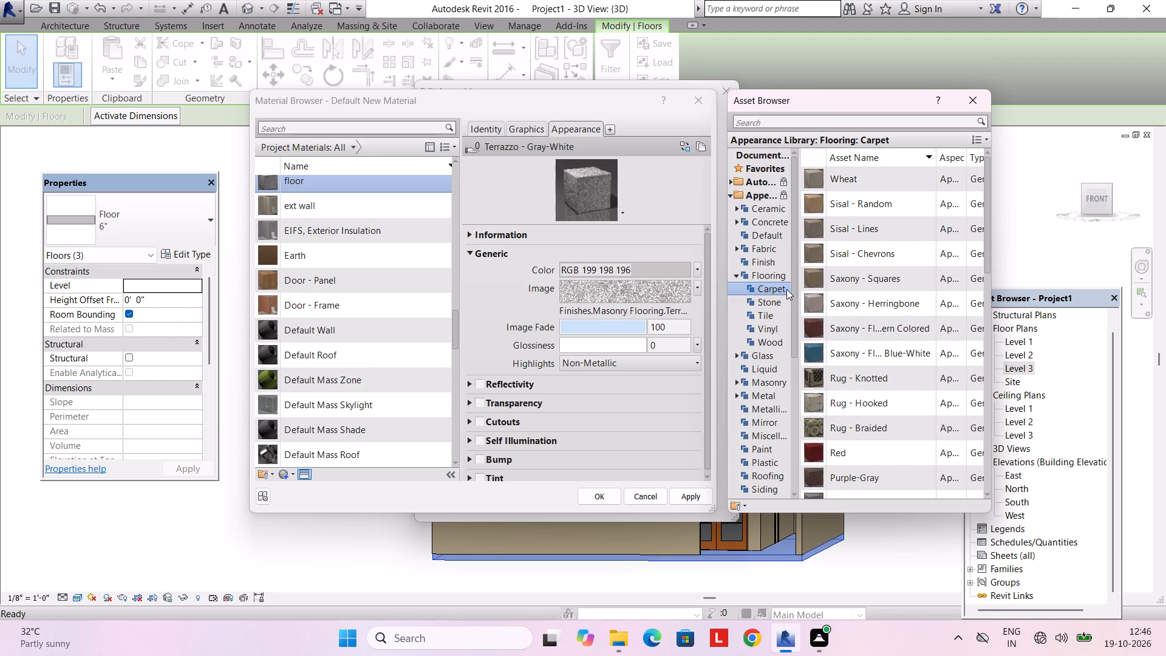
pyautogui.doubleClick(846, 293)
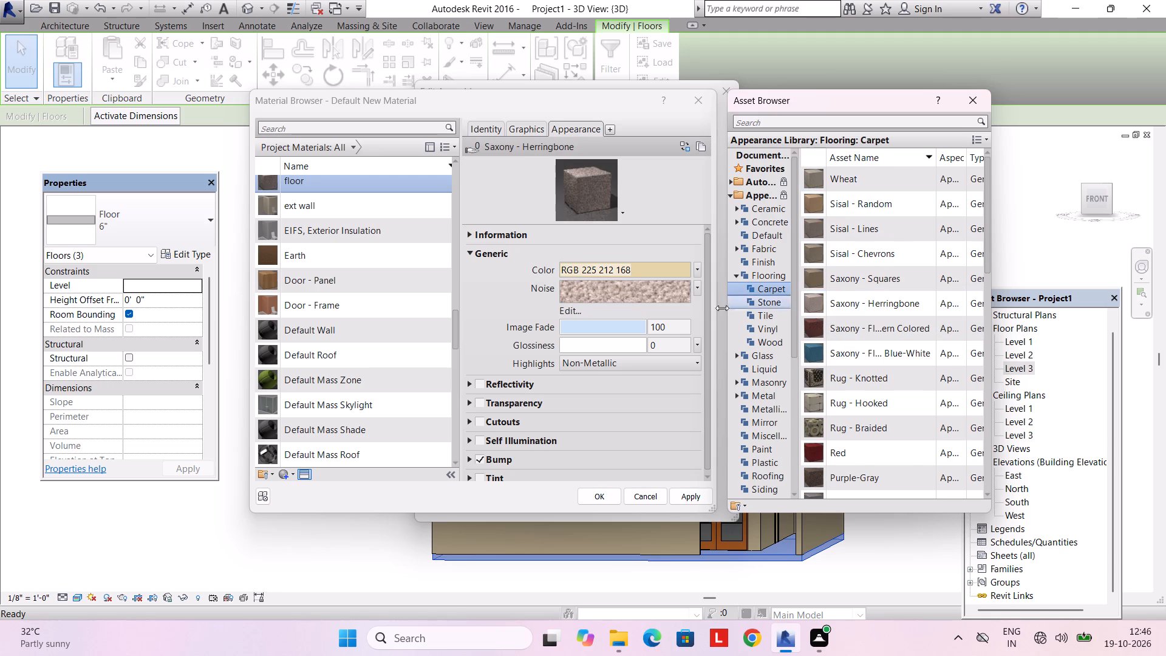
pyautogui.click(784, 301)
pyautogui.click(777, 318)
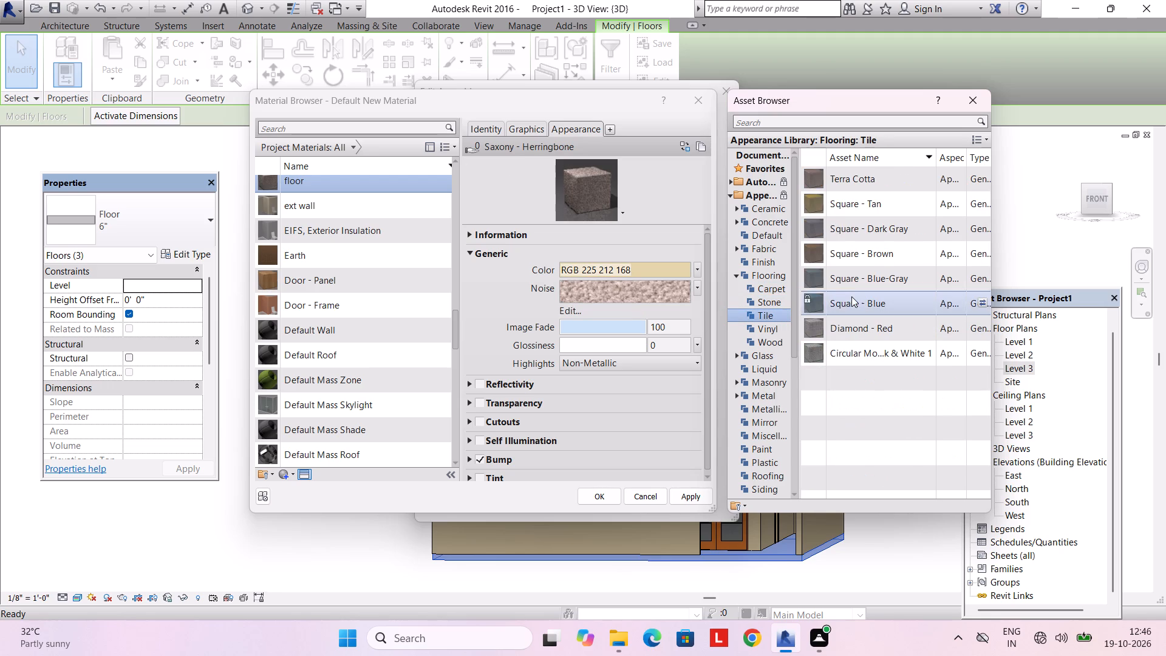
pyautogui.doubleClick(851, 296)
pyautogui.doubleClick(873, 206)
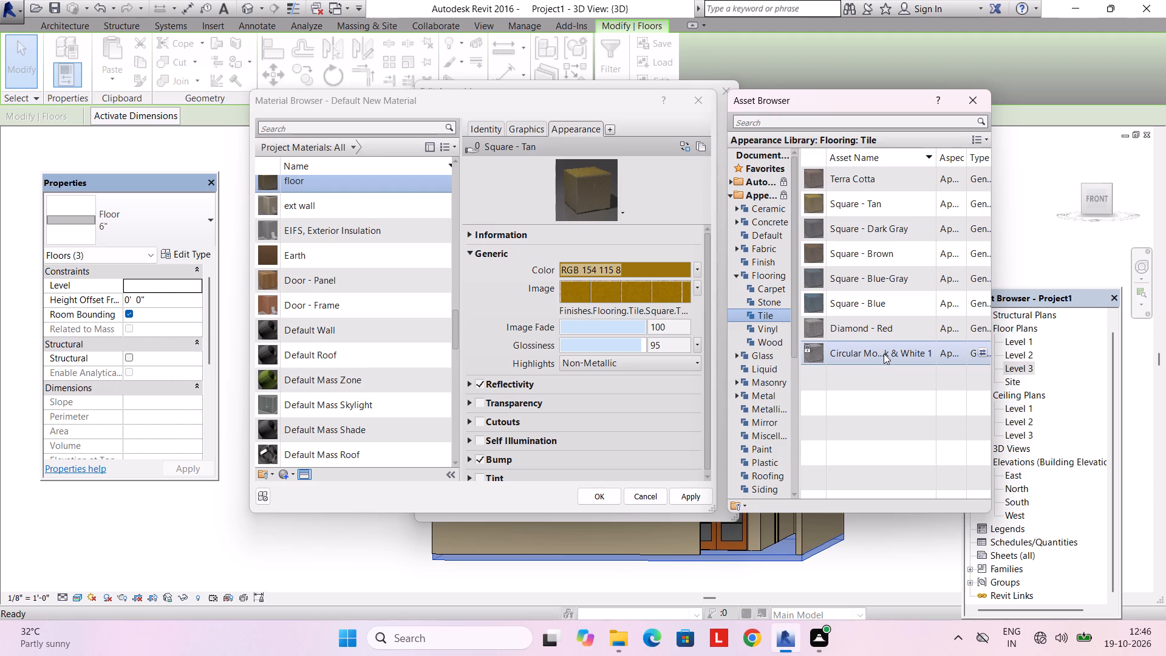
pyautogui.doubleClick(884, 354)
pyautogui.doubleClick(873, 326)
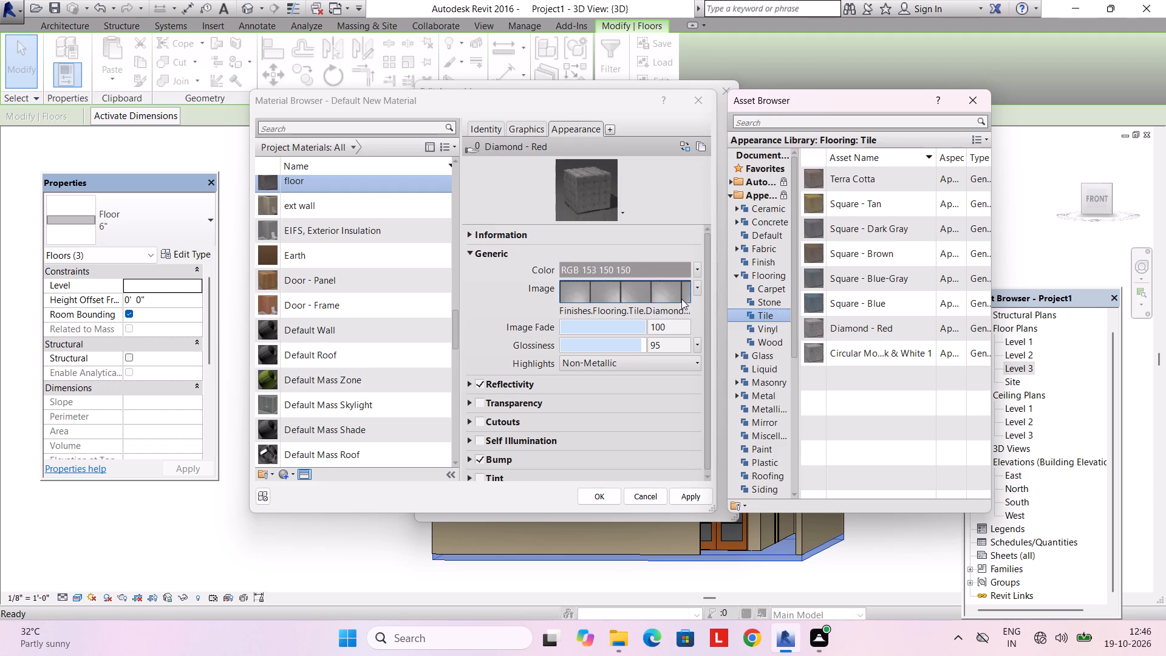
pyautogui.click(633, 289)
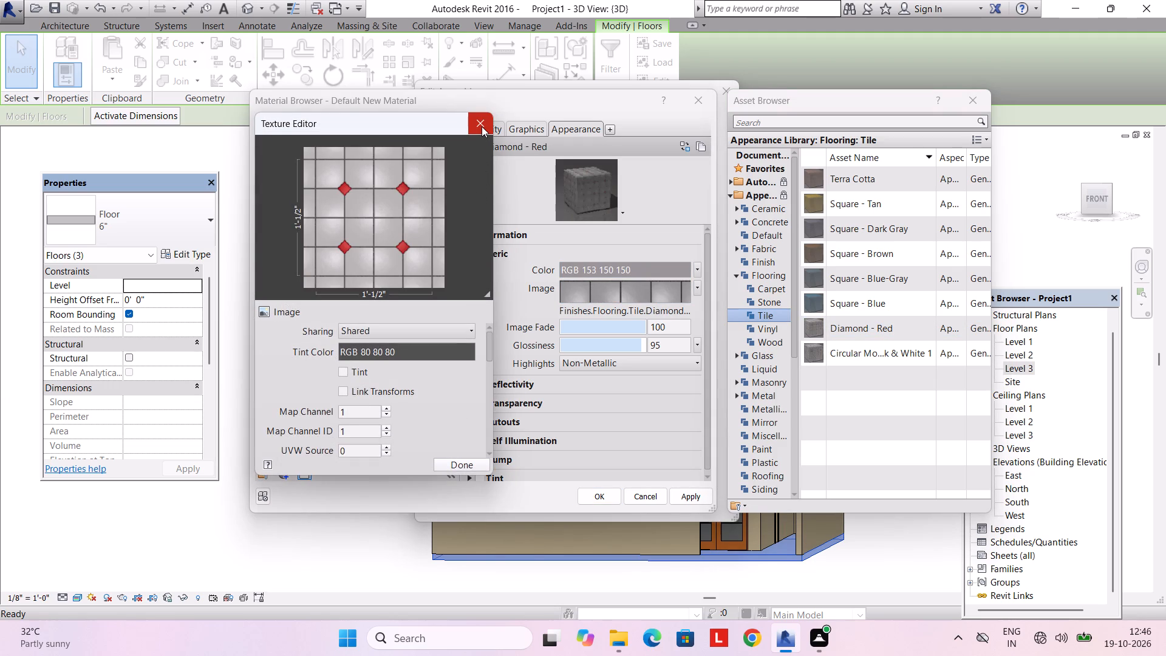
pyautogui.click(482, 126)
# Give the floor material the Silver Maple - Natural appearance from the wood flooring assets.
pyautogui.click(766, 326)
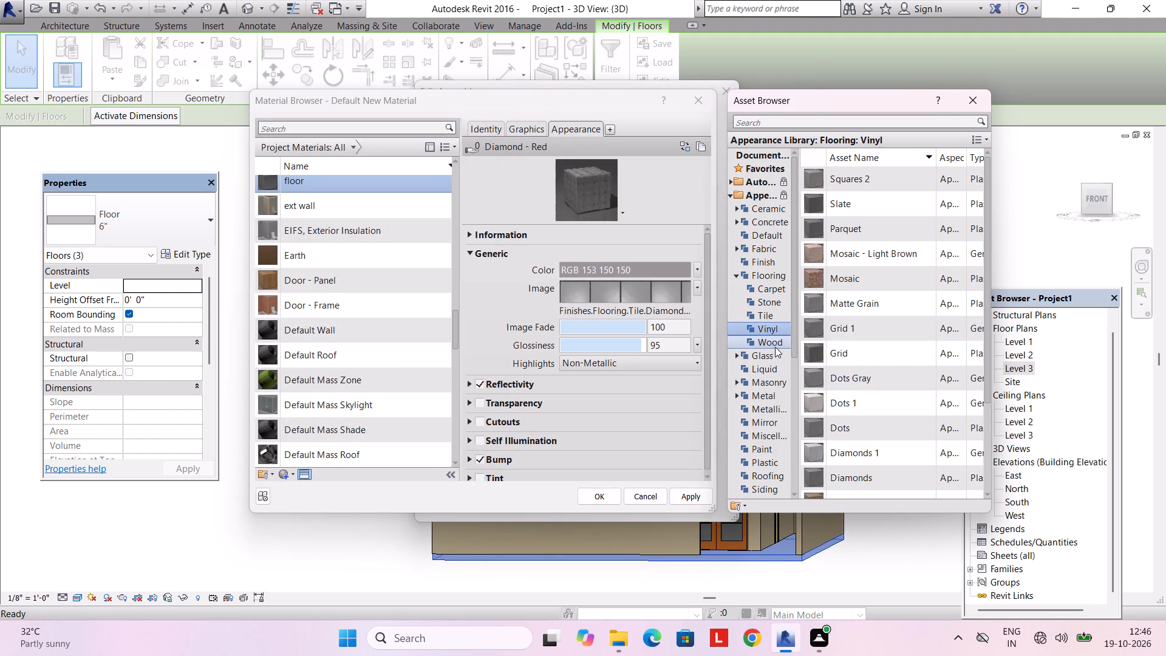
pyautogui.click(775, 347)
pyautogui.scroll(-5, 874, 329)
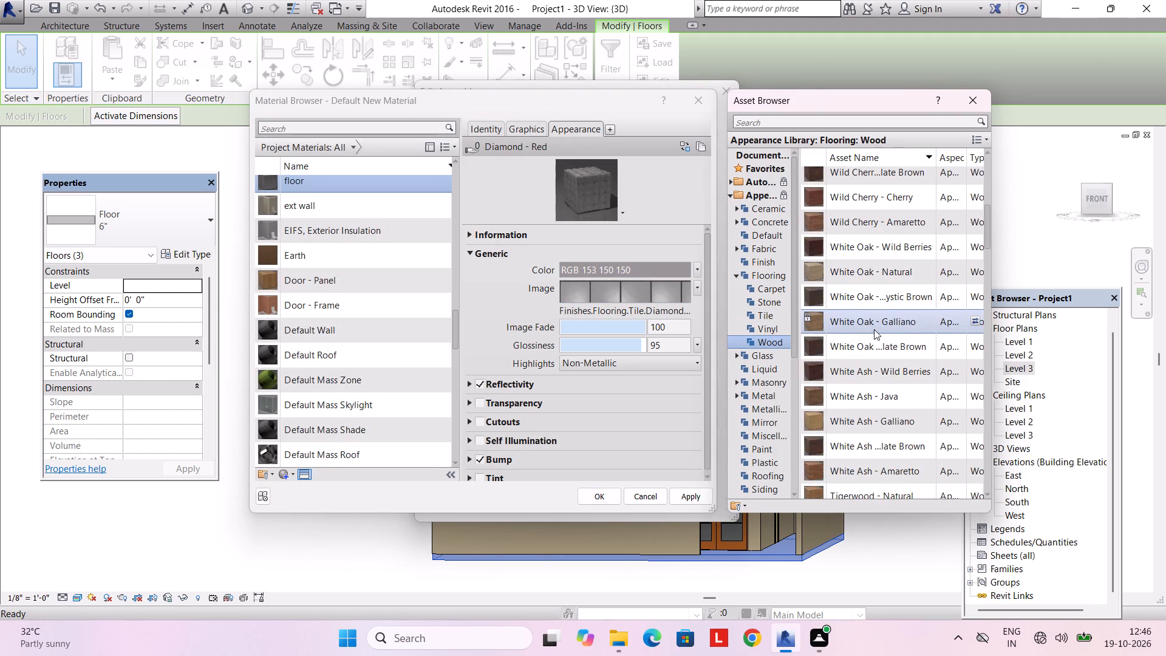
pyautogui.scroll(-9, 874, 329)
pyautogui.scroll(4, 874, 329)
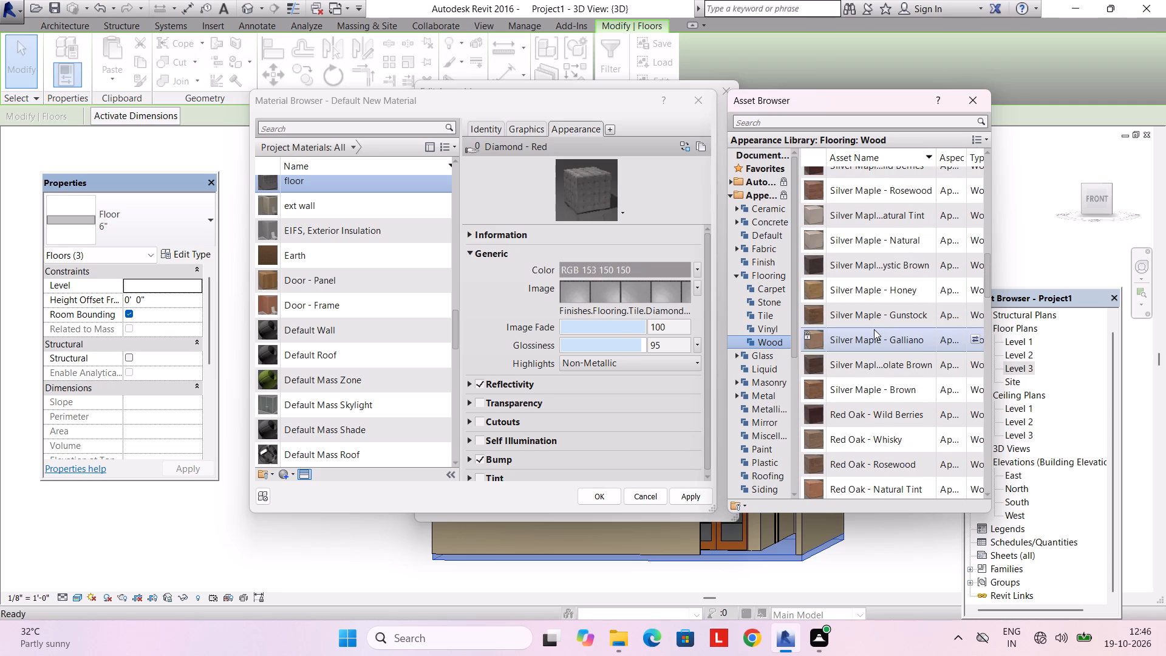
pyautogui.doubleClick(864, 244)
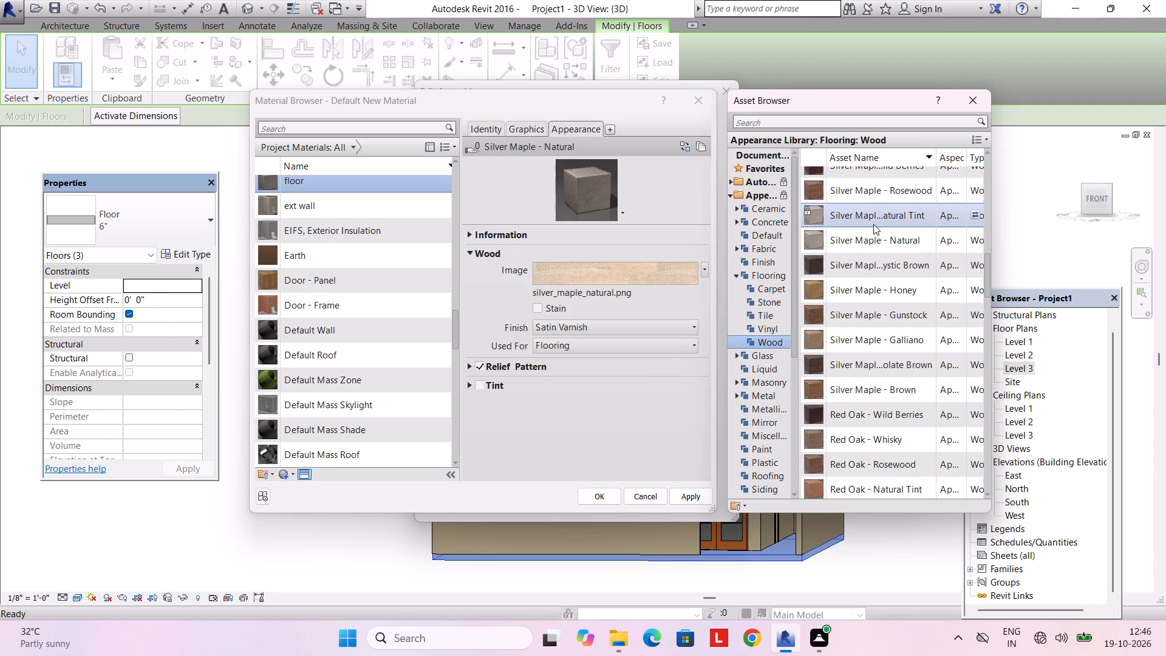
pyautogui.doubleClick(876, 218)
pyautogui.doubleClick(876, 235)
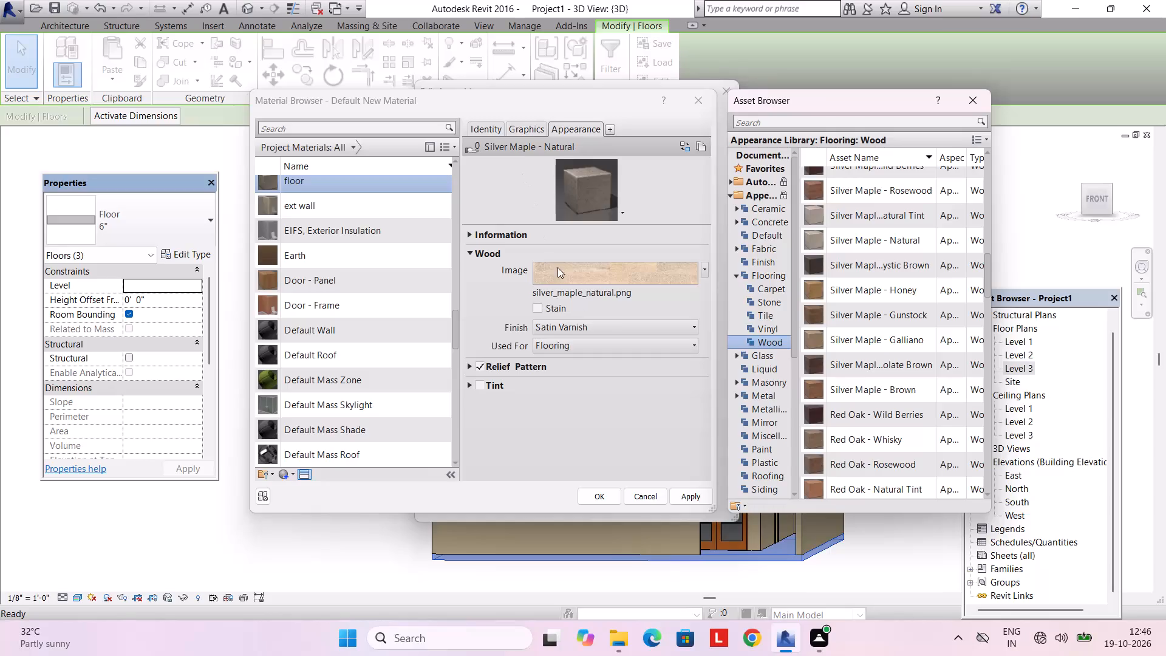
# Set the finish of the floor material's wood appearance to Unfinished.
pyautogui.click(596, 343)
pyautogui.click(596, 343)
pyautogui.click(596, 324)
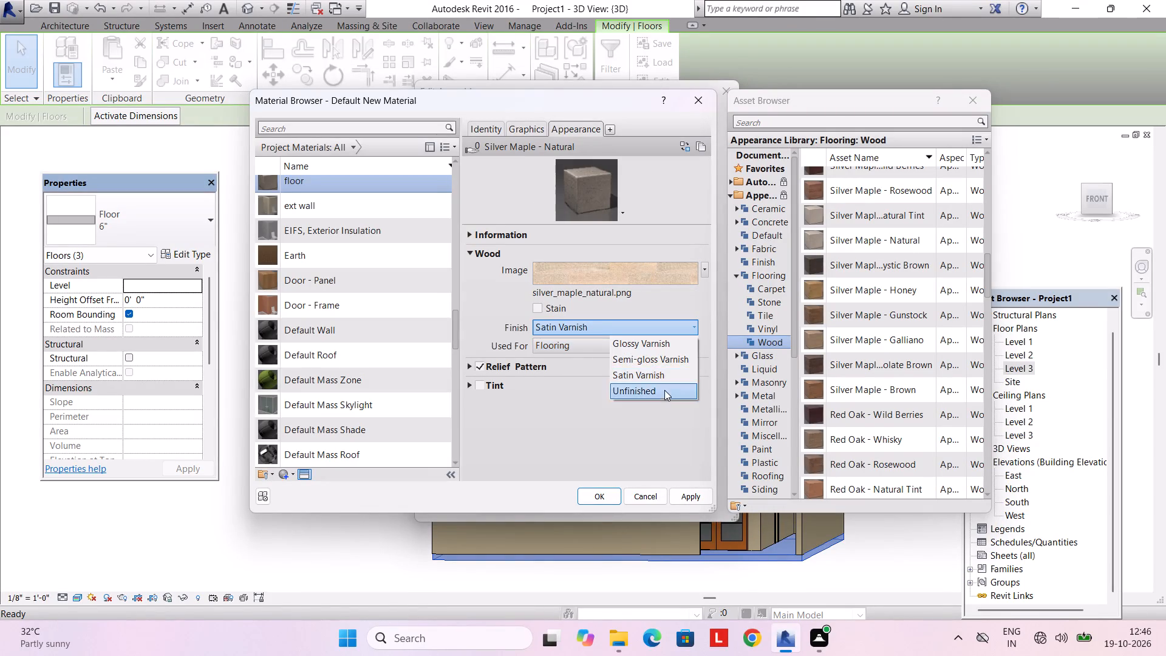
pyautogui.click(664, 390)
# Make the floor material's shading use its render appearance and apply it to the 6" floor type's structure layer.
pyautogui.click(524, 129)
pyautogui.click(544, 164)
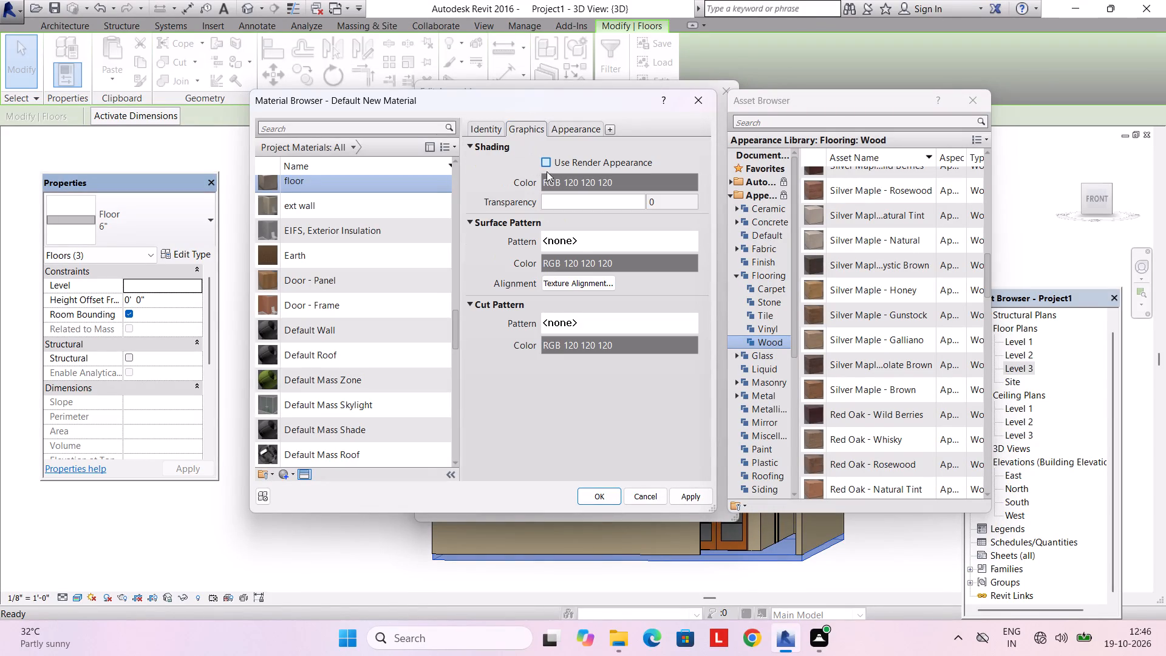
pyautogui.click(601, 499)
pyautogui.click(545, 499)
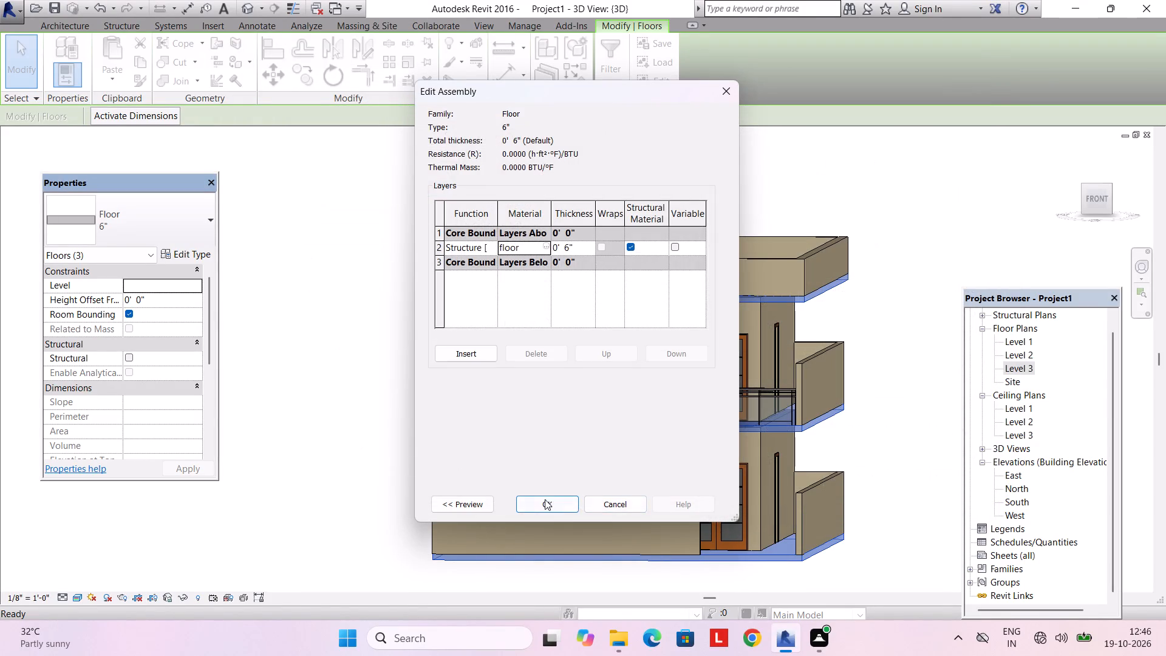
pyautogui.click(541, 507)
pyautogui.press('Escape')
# Examine the new wall and floor materials on the building from above, below and both sides in 3D.
pyautogui.keyDown('shift'); pyautogui.moveTo(627, 452); pyautogui.dragTo(616, 550, button='middle'); pyautogui.keyUp('shift')
pyautogui.keyDown('shift'); pyautogui.moveTo(628, 523); pyautogui.dragTo(641, 380, button='middle'); pyautogui.keyUp('shift')
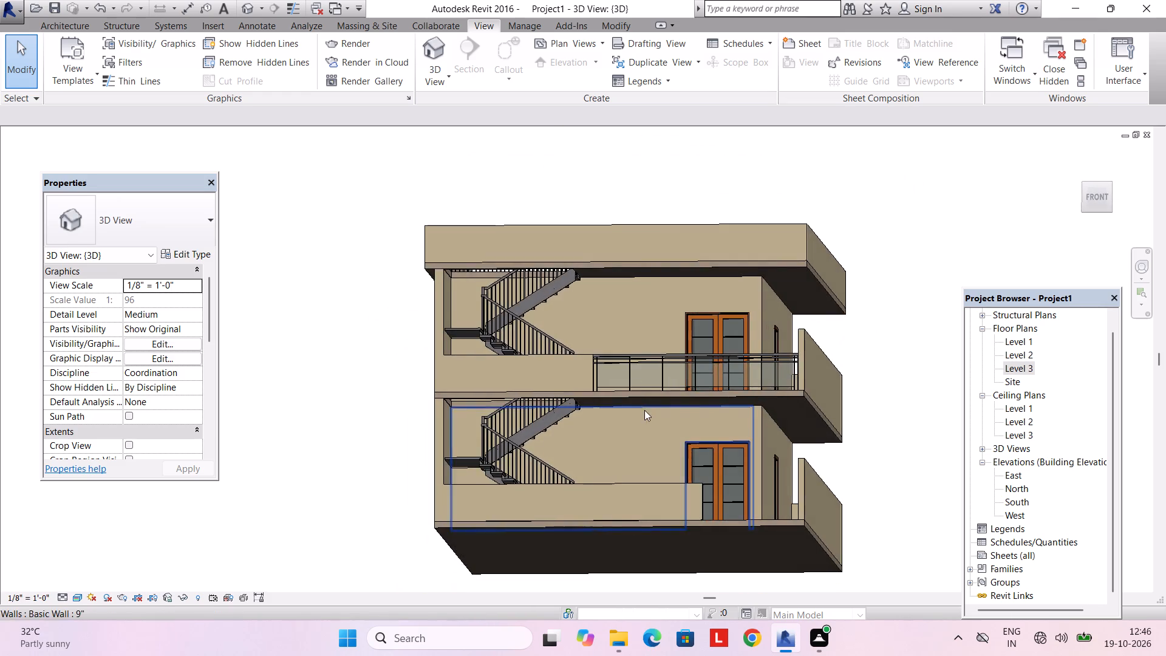
pyautogui.moveTo(644, 415); pyautogui.dragTo(623, 516, button='middle')
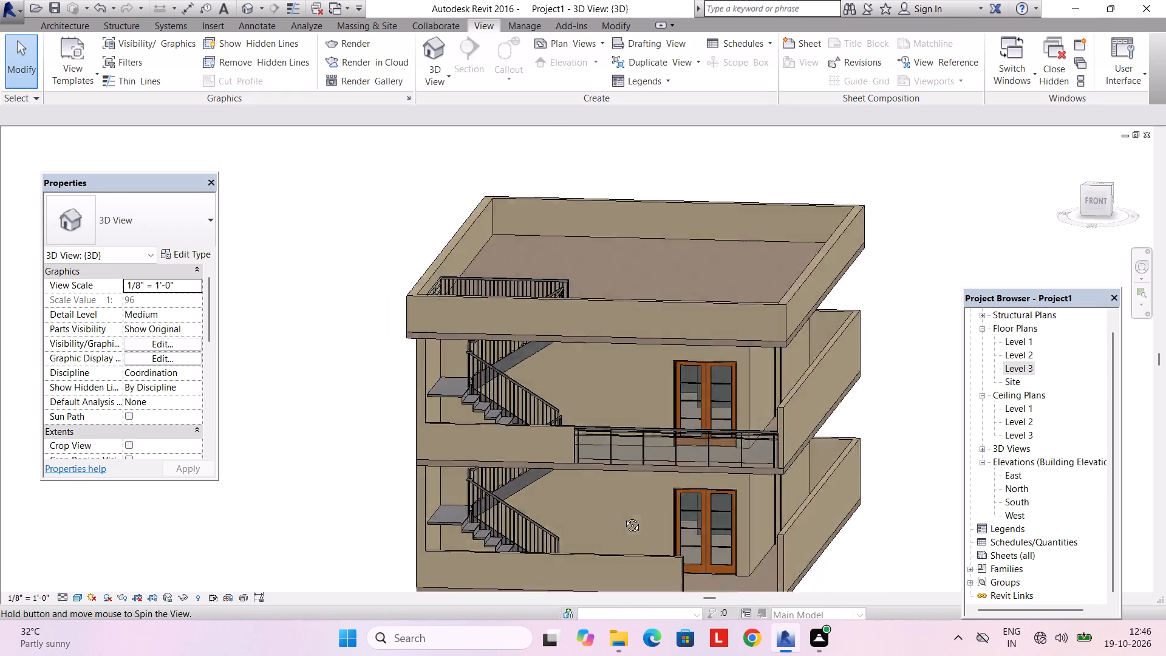
pyautogui.moveTo(623, 516); pyautogui.dragTo(630, 508, button='middle')
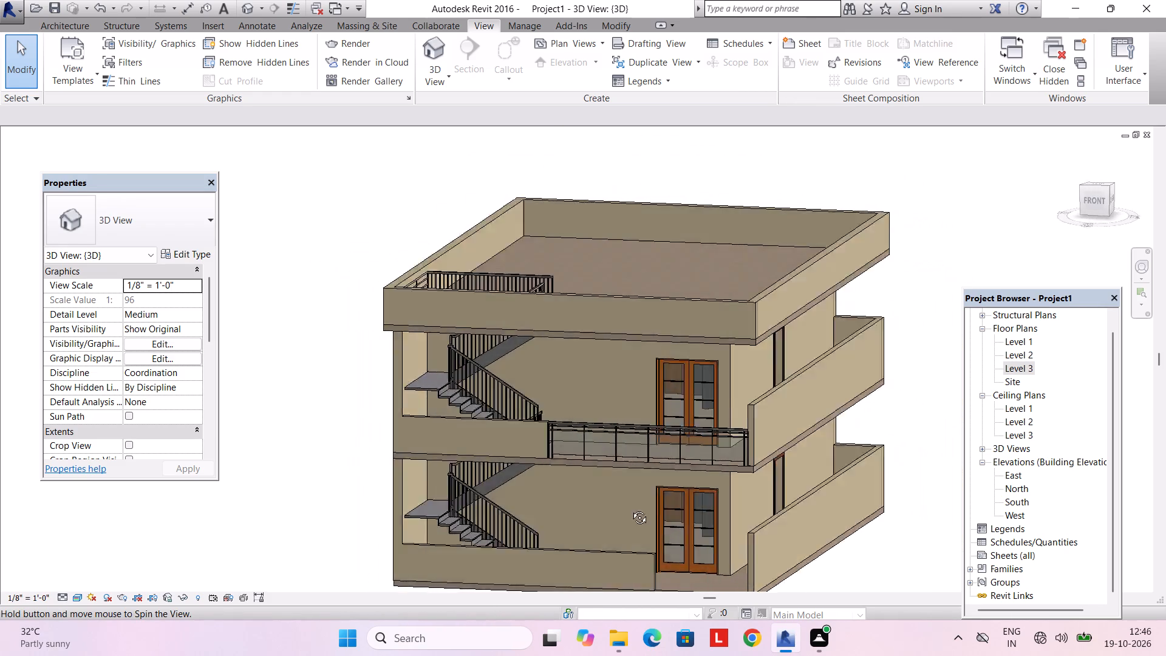
pyautogui.moveTo(630, 508); pyautogui.dragTo(675, 516, button='middle')
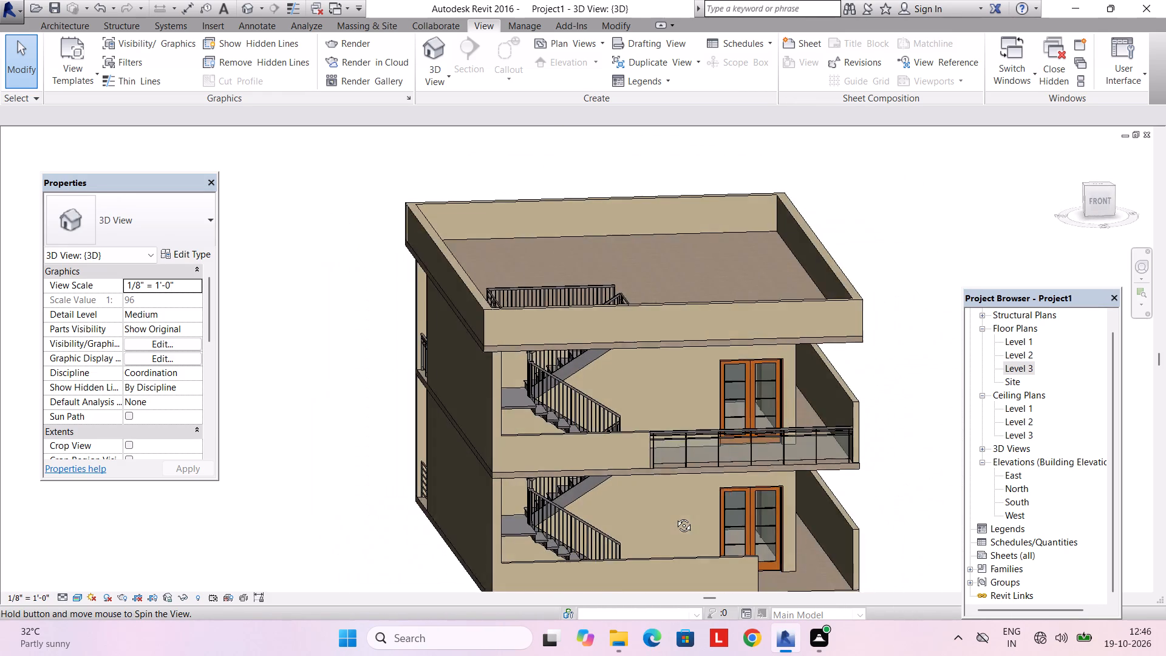
pyautogui.moveTo(675, 516); pyautogui.dragTo(644, 479, button='middle')
pyautogui.scroll(-1, 644, 479)
pyautogui.keyDown('shift'); pyautogui.moveTo(721, 441); pyautogui.dragTo(711, 277, button='middle'); pyautogui.keyUp('shift')
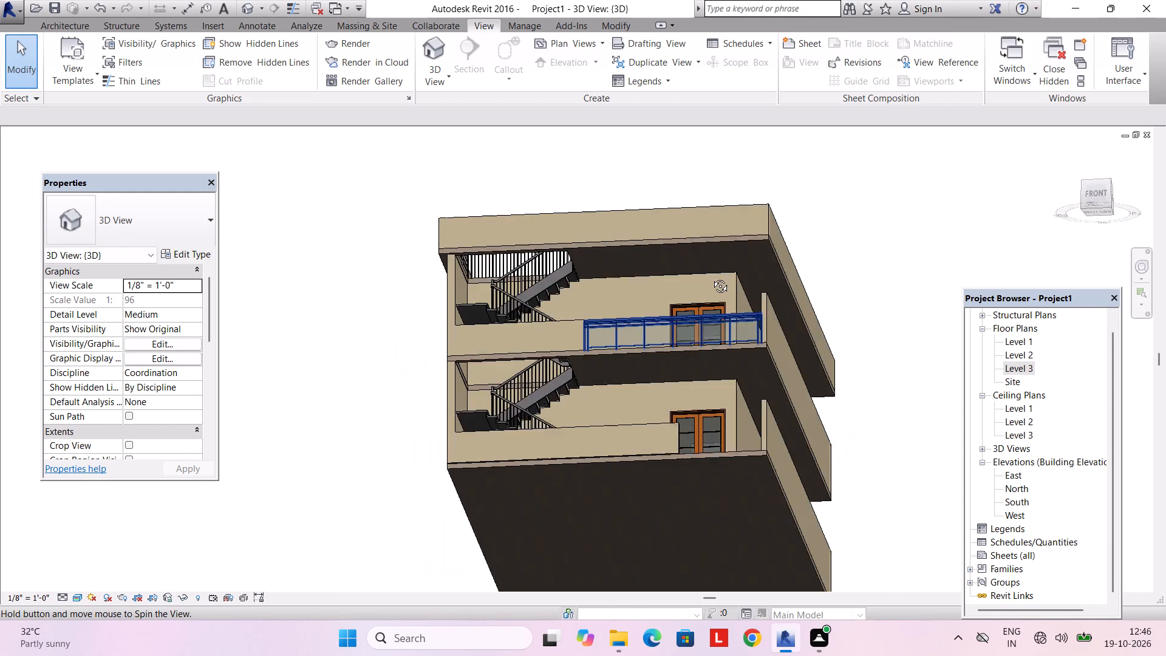
pyautogui.keyDown('shift'); pyautogui.moveTo(711, 277); pyautogui.dragTo(717, 434, button='middle'); pyautogui.keyUp('shift')
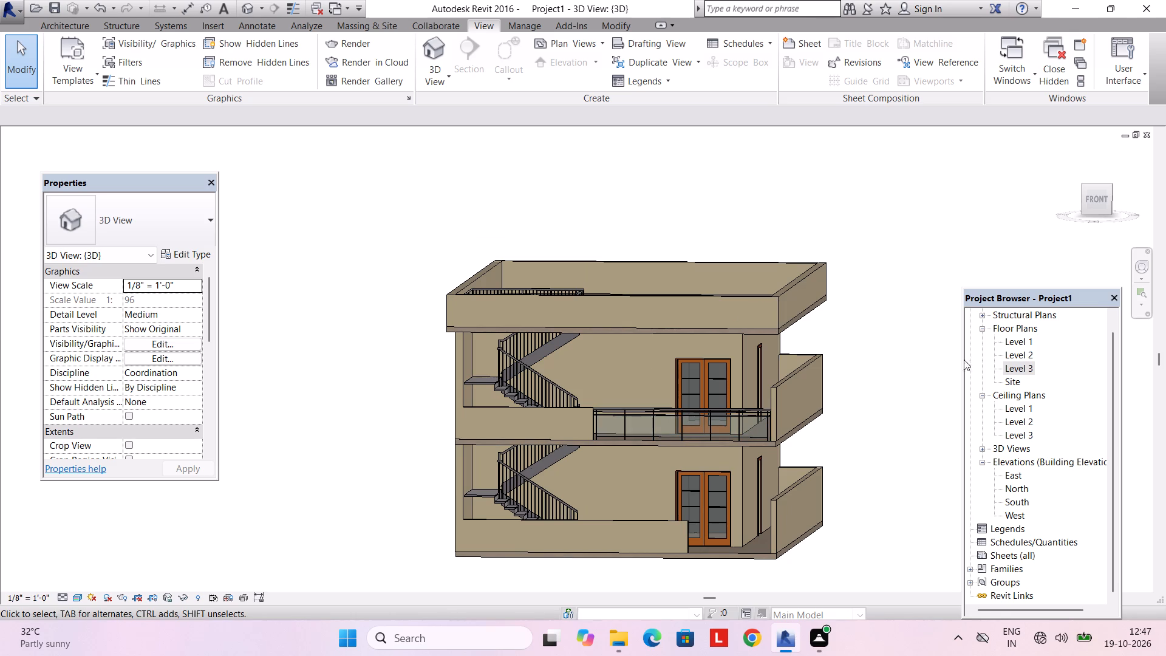
# View the Level 1 floor plan, return to the default 3D view and examine the front and left facades.
pyautogui.doubleClick(1009, 344)
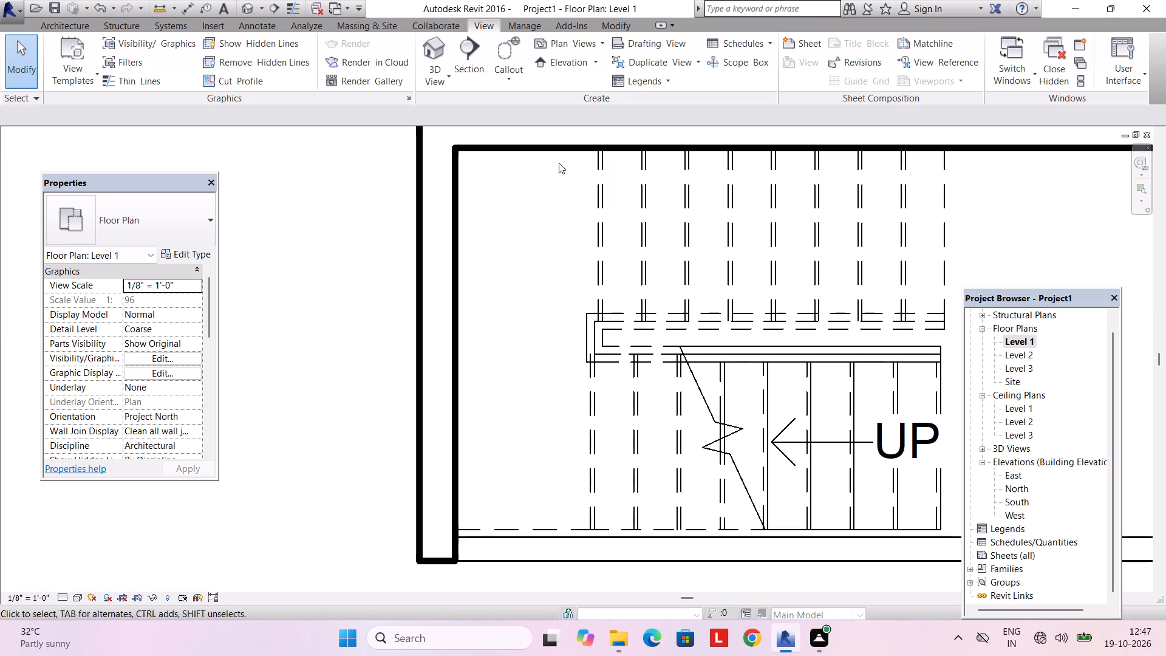
pyautogui.click(439, 73)
pyautogui.click(446, 101)
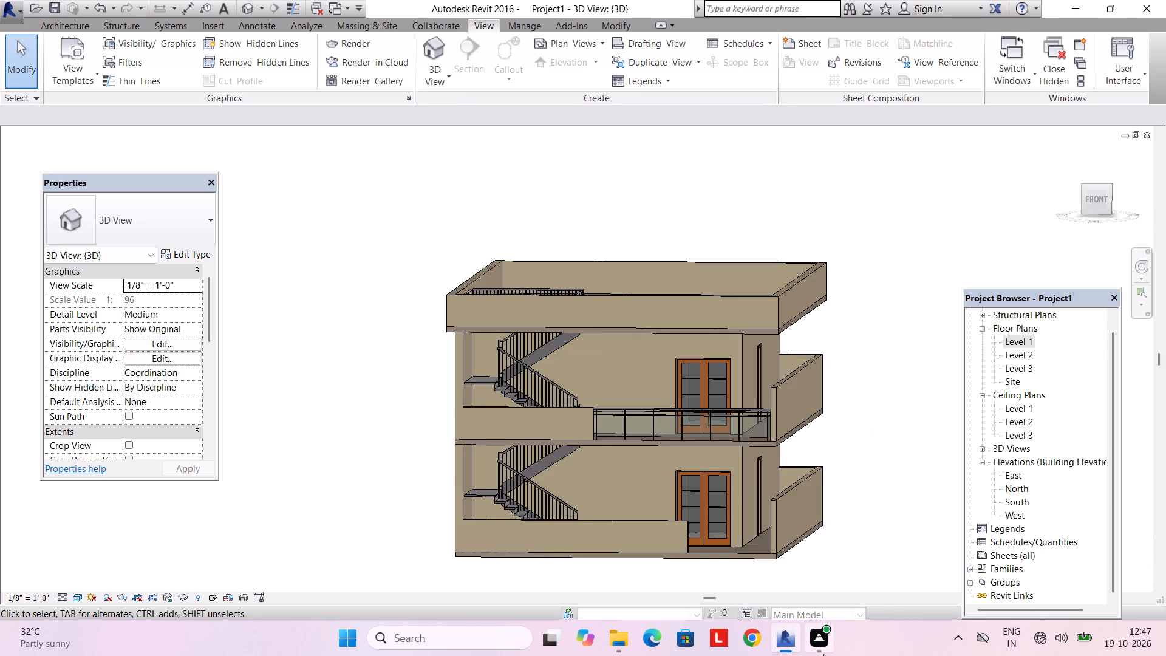
pyautogui.keyDown('shift'); pyautogui.moveTo(541, 431); pyautogui.dragTo(557, 361, button='middle'); pyautogui.keyUp('shift')
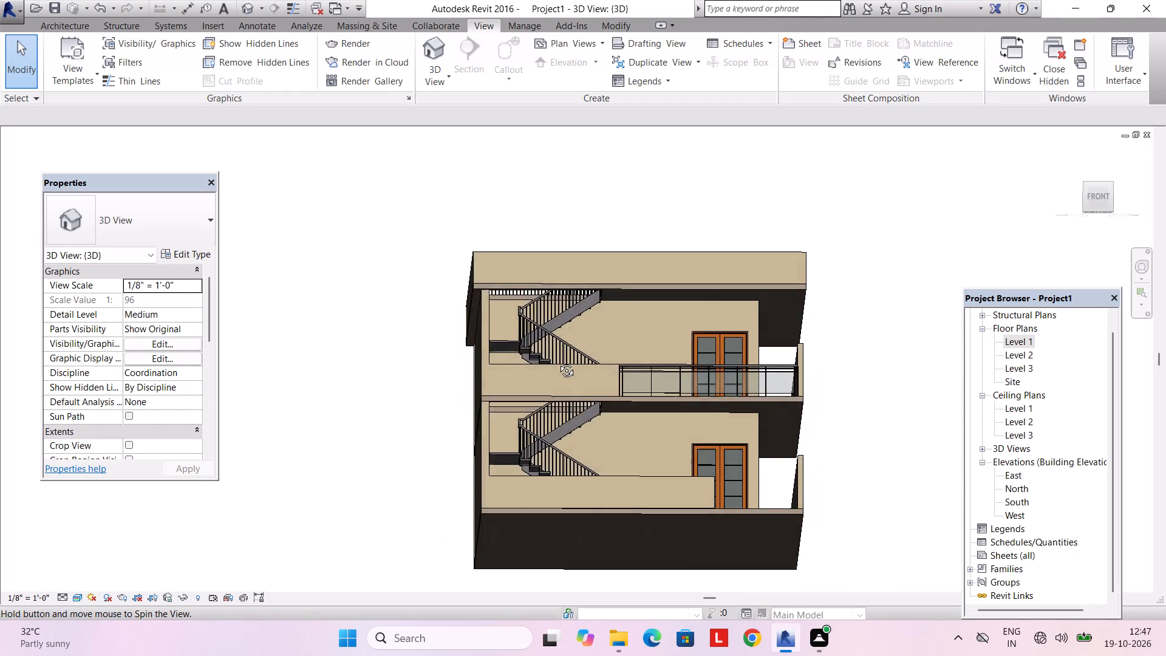
pyautogui.keyDown('shift'); pyautogui.moveTo(557, 361); pyautogui.dragTo(646, 301, button='middle'); pyautogui.keyUp('shift')
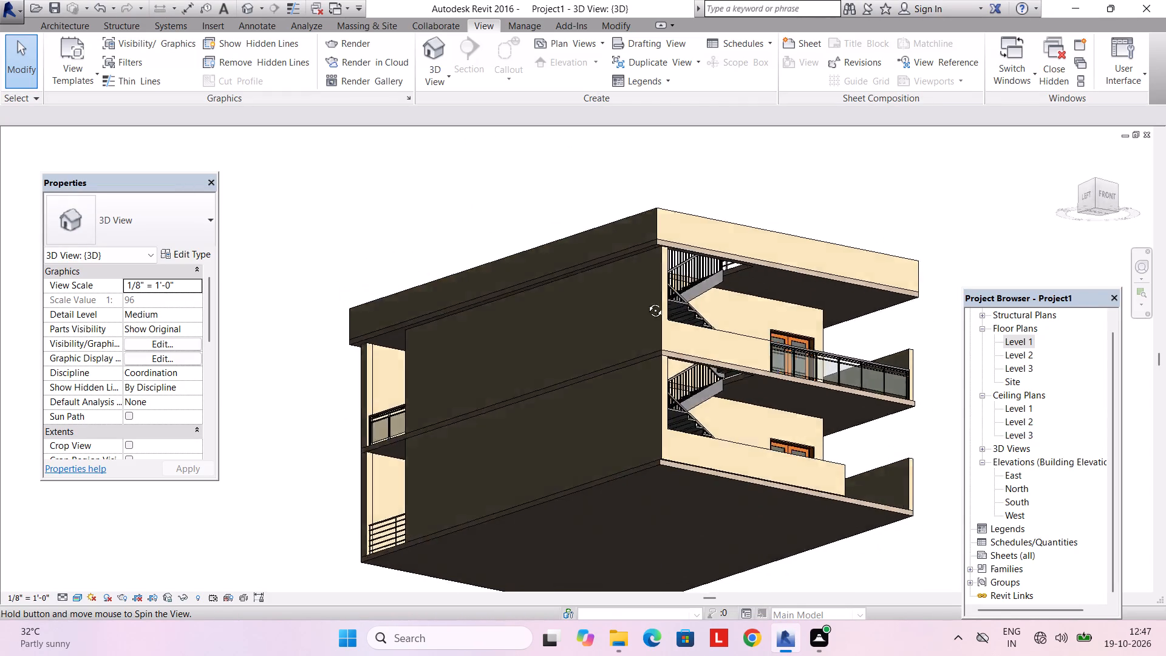
pyautogui.keyDown('shift'); pyautogui.moveTo(646, 301); pyautogui.dragTo(844, 404, button='middle'); pyautogui.keyUp('shift')
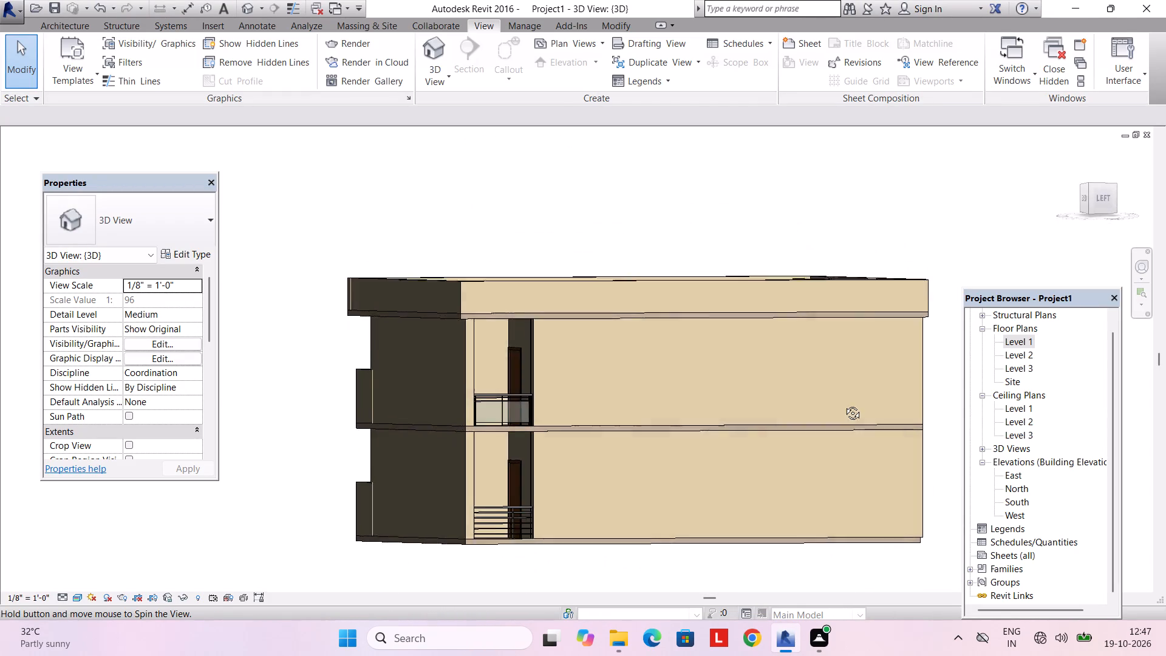
pyautogui.keyDown('shift'); pyautogui.moveTo(844, 404); pyautogui.dragTo(537, 468, button='middle'); pyautogui.keyUp('shift')
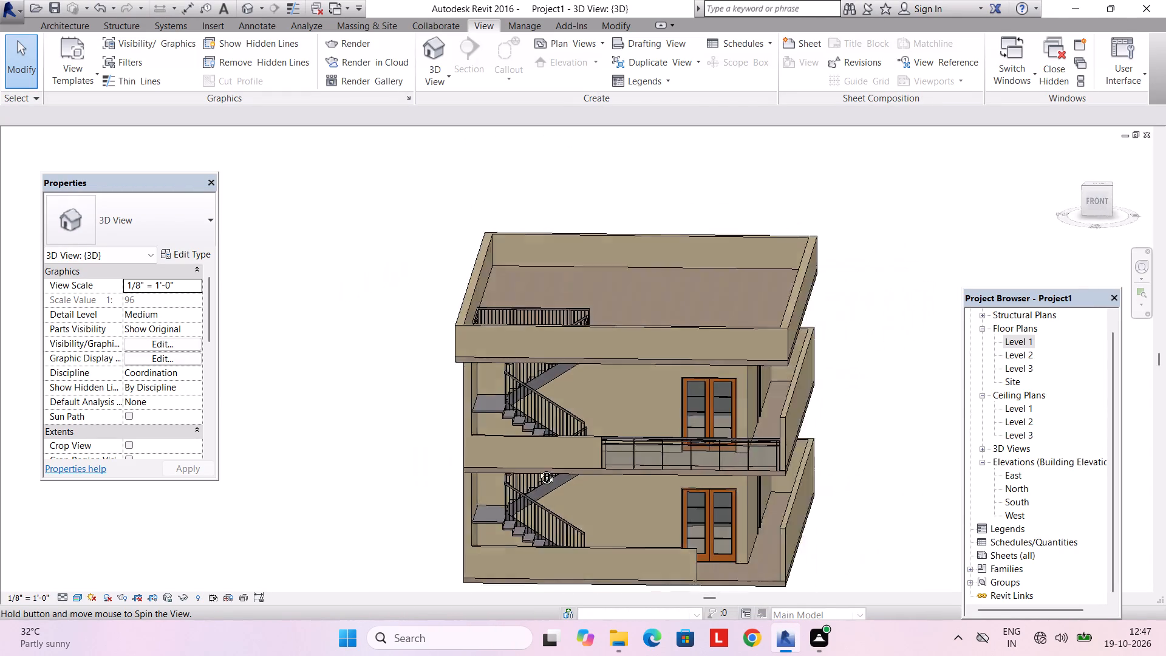
pyautogui.keyDown('shift'); pyautogui.moveTo(537, 468); pyautogui.dragTo(544, 416, button='middle'); pyautogui.keyUp('shift')
pyautogui.moveTo(543, 440); pyautogui.dragTo(545, 459, button='middle')
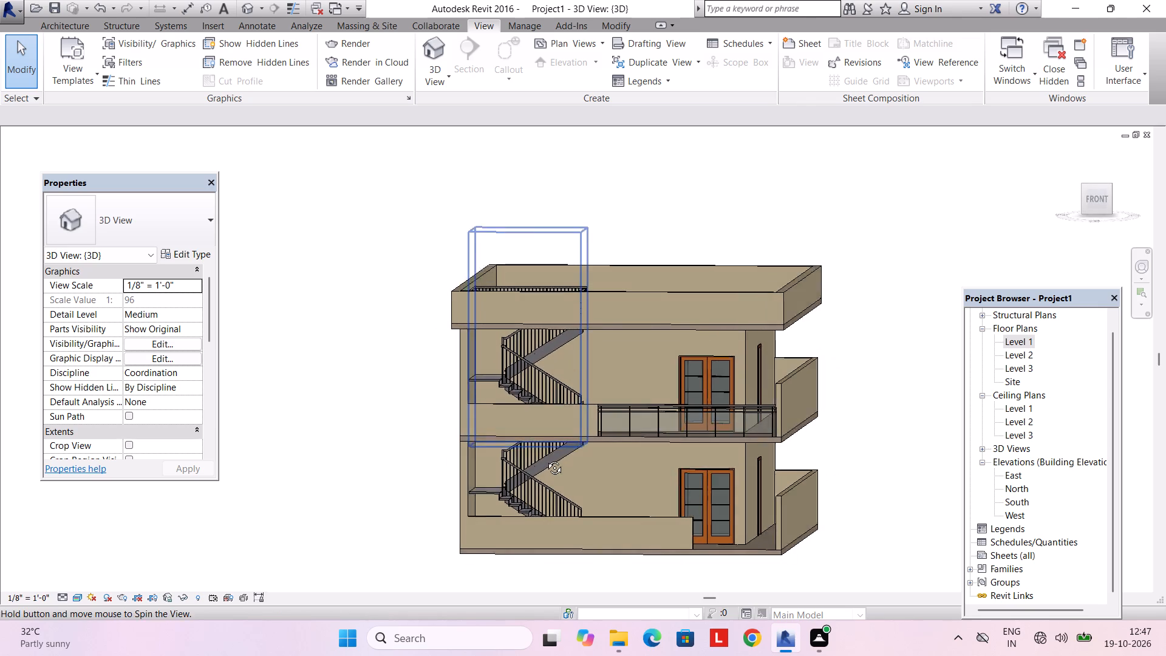
pyautogui.moveTo(545, 459); pyautogui.dragTo(551, 449, button='middle')
# Create an in-place model component in the Walls category, keeping the suggested name.
pyautogui.click(58, 29)
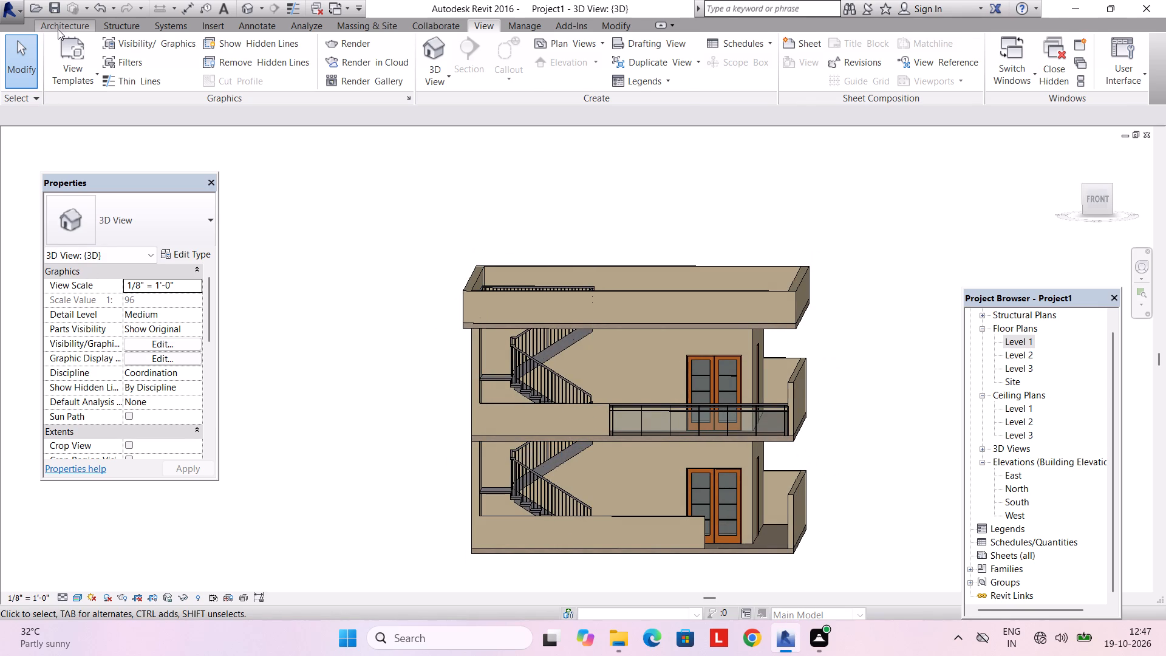
pyautogui.click(66, 50)
pyautogui.press('Escape')
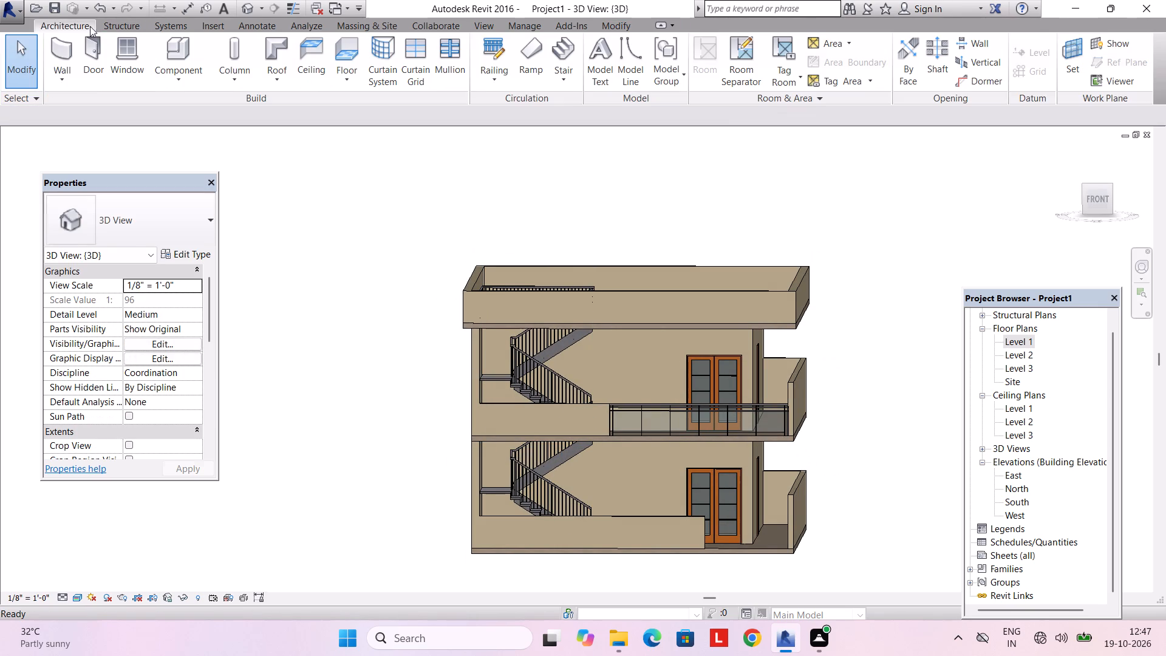
pyautogui.click(190, 87)
pyautogui.click(197, 135)
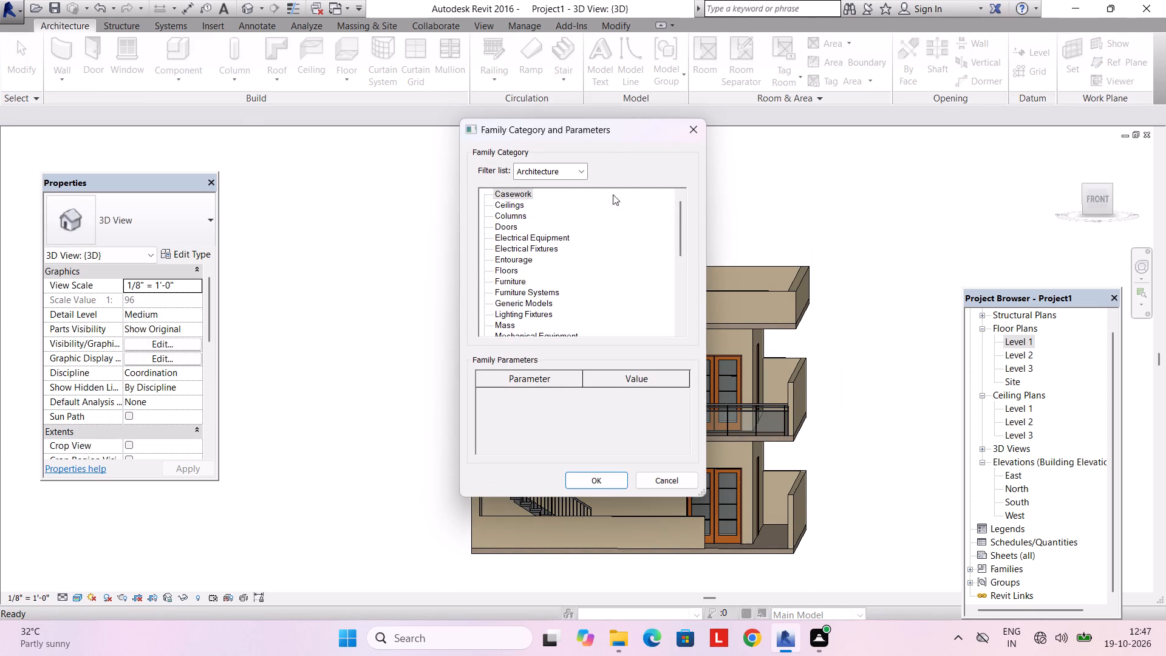
pyautogui.scroll(-20, 571, 265)
pyautogui.scroll(-5, 571, 265)
pyautogui.doubleClick(497, 315)
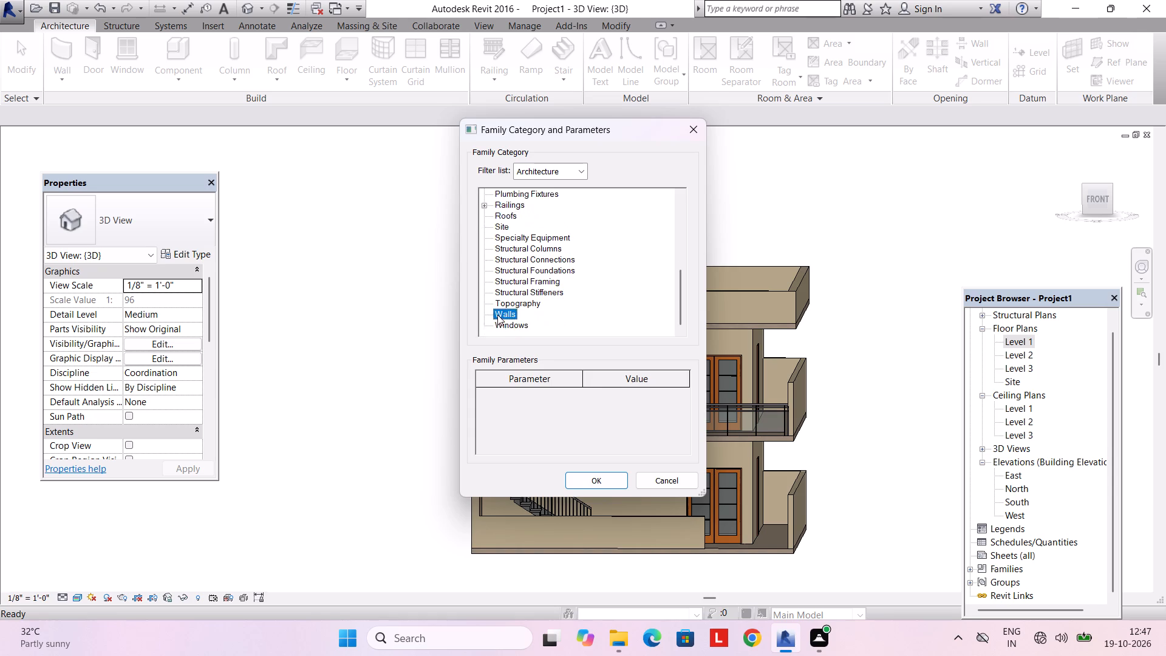
pyautogui.click(587, 346)
# Set the work plane by picking the front face of the 9" parapet wall at the roof.
pyautogui.click(885, 78)
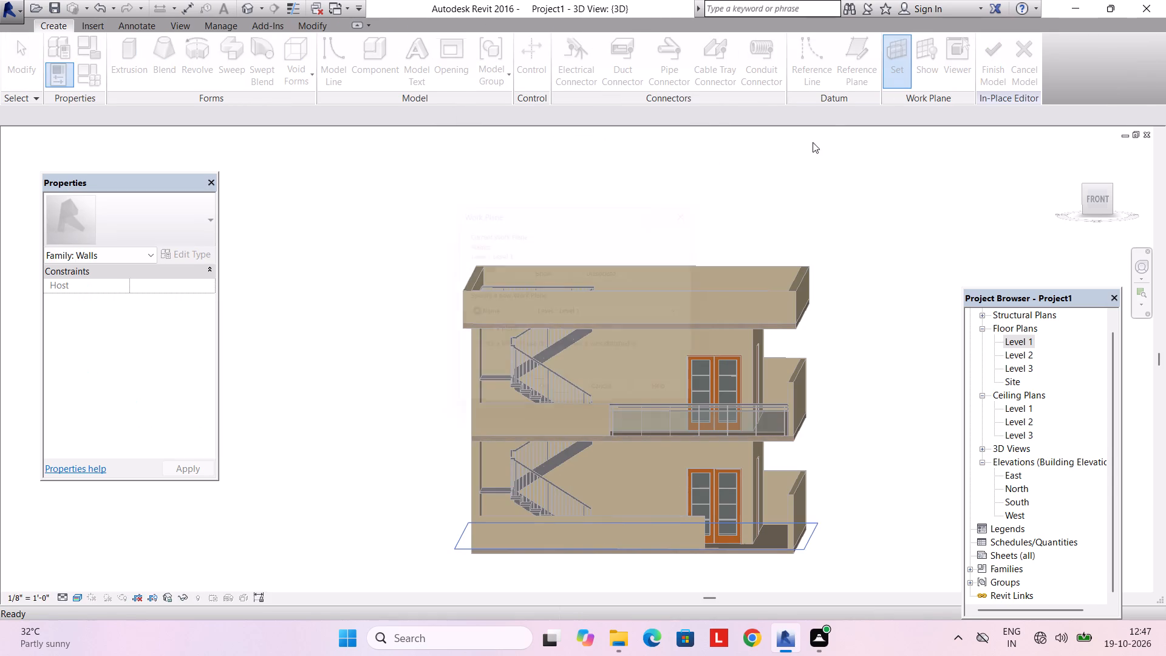
pyautogui.click(505, 333)
pyautogui.click(544, 400)
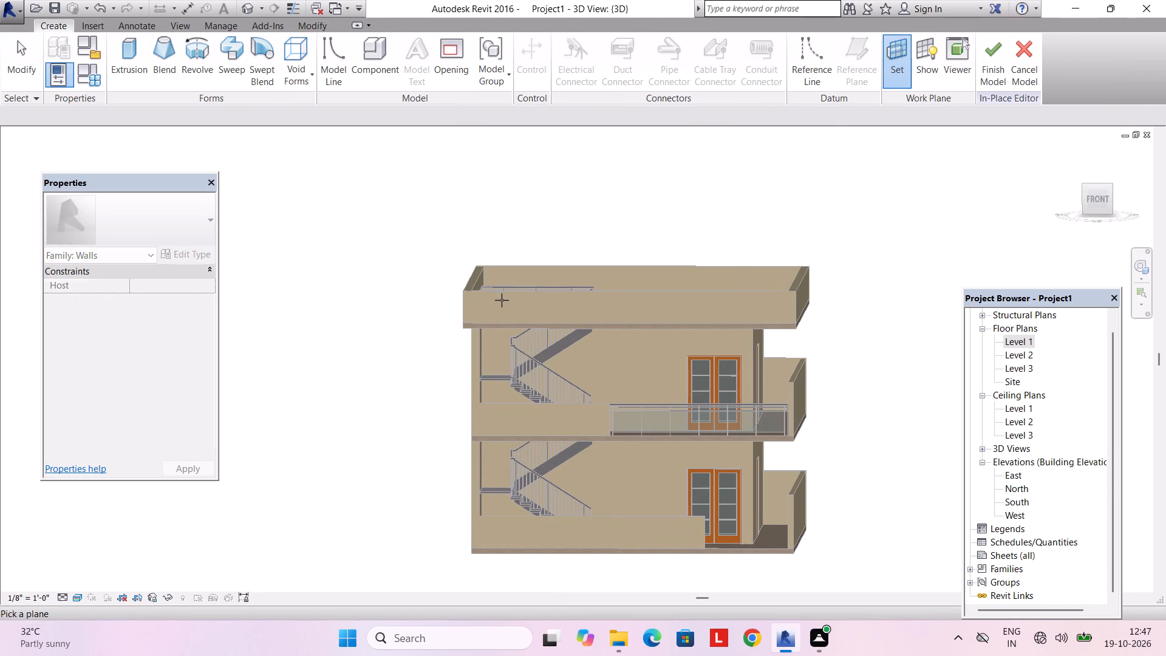
pyautogui.scroll(6, 503, 294)
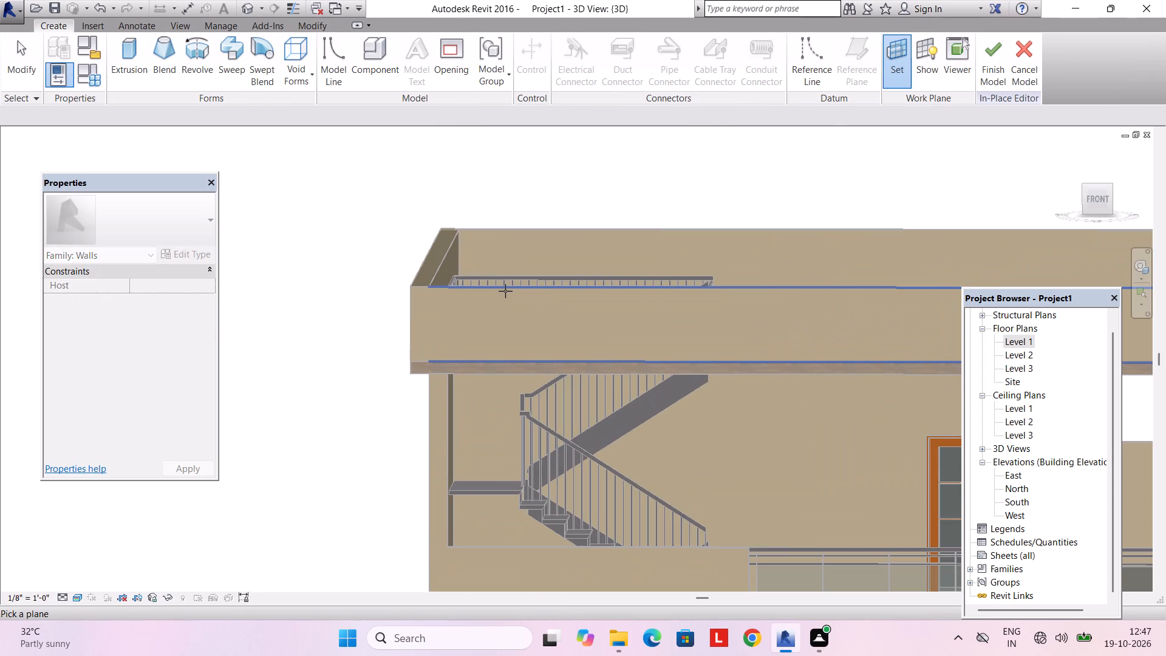
pyautogui.click(505, 291)
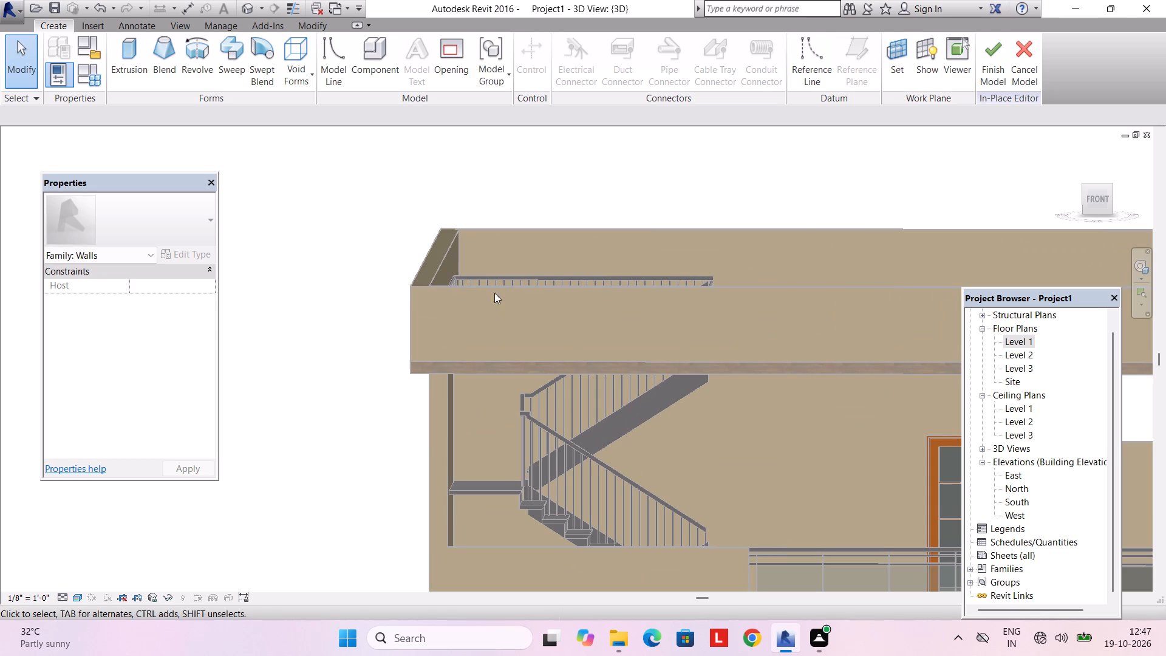
# Start a solid extrusion and sketch a rectangle about 1' 4" by 20' 10 1/2" beside the stairs, from parapet top to the ground-floor low wall's top.
pyautogui.click(124, 68)
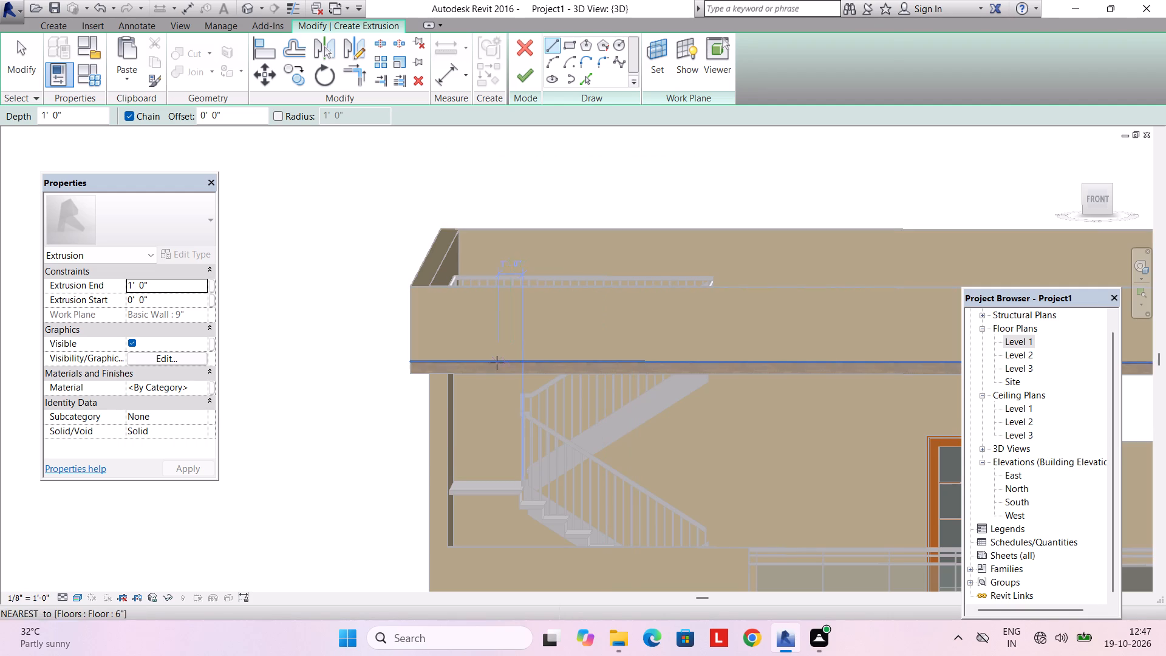
pyautogui.scroll(-4, 483, 345)
pyautogui.keyDown('shift'); pyautogui.moveTo(485, 351); pyautogui.dragTo(483, 360, button='middle'); pyautogui.keyUp('shift')
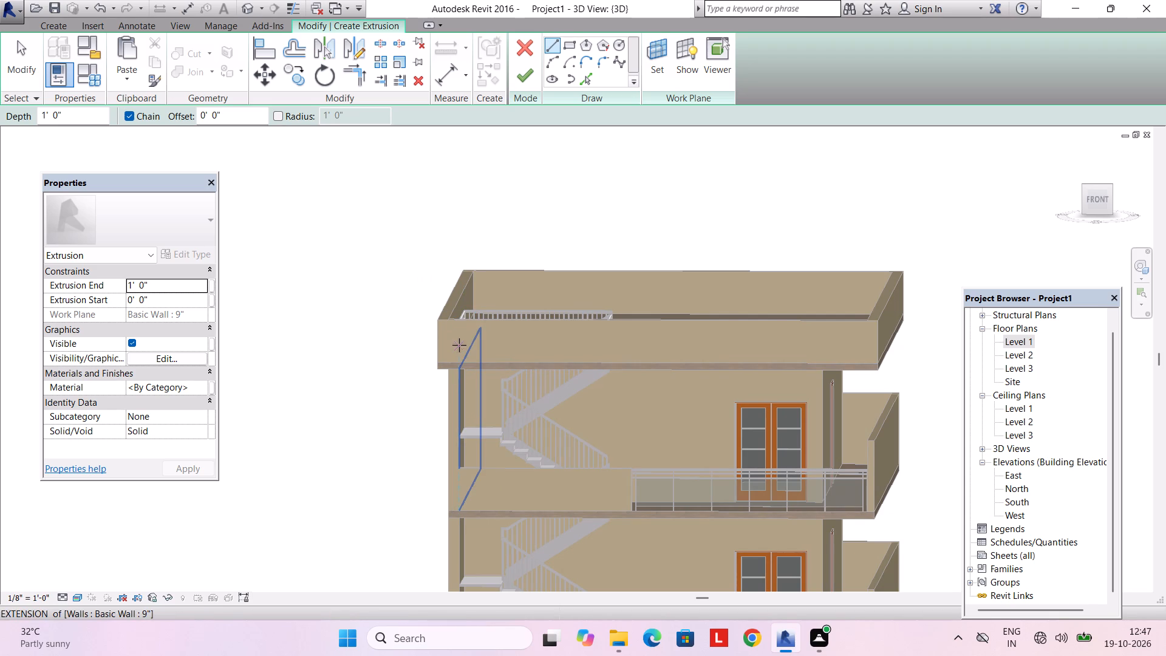
pyautogui.click(460, 322)
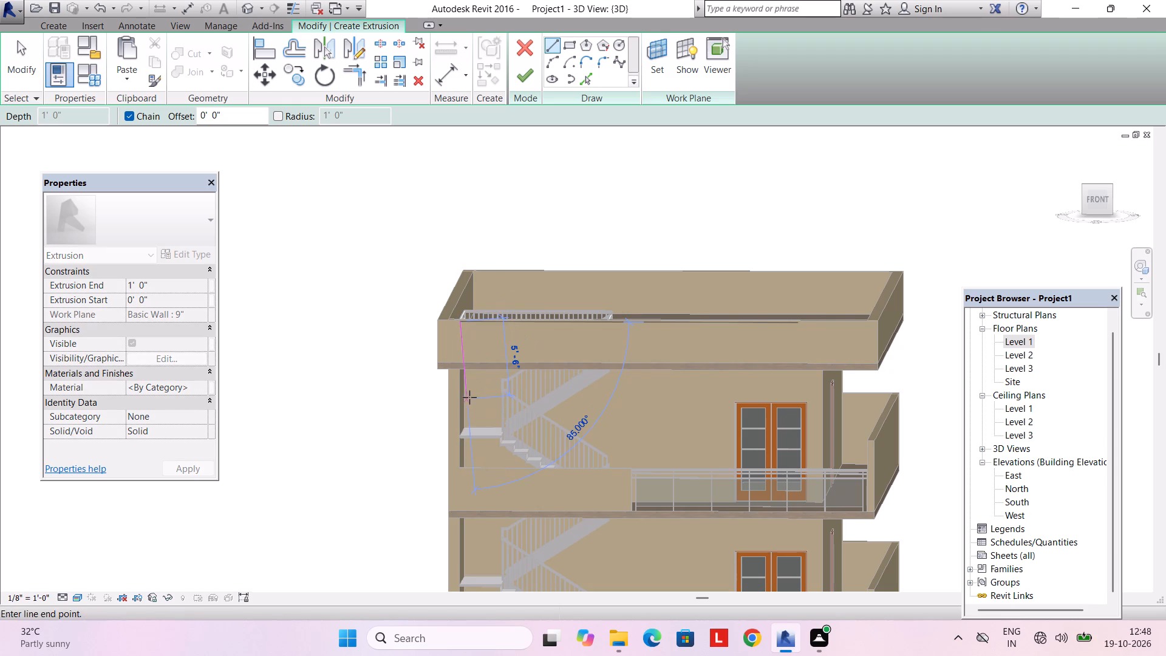
pyautogui.press('Escape')
pyautogui.click(570, 46)
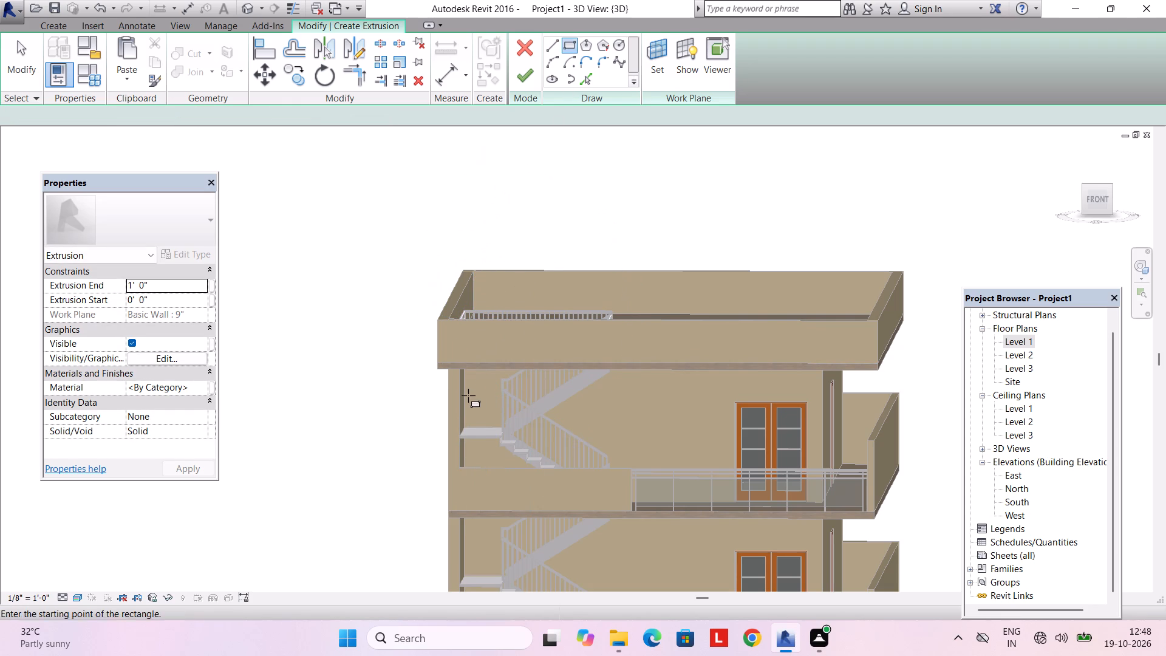
pyautogui.scroll(2, 452, 354)
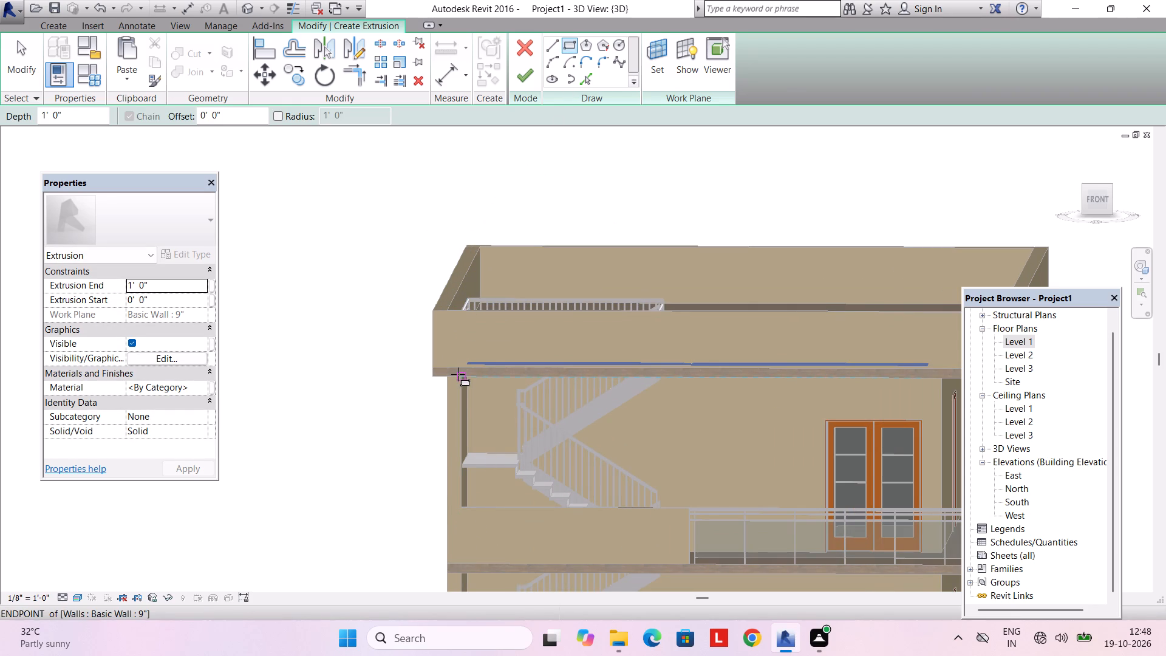
pyautogui.keyDown('shift'); pyautogui.moveTo(459, 373); pyautogui.dragTo(468, 338, button='middle'); pyautogui.keyUp('shift')
pyautogui.scroll(1, 468, 337)
pyautogui.keyDown('shift'); pyautogui.moveTo(468, 337); pyautogui.dragTo(460, 353, button='middle'); pyautogui.keyUp('shift')
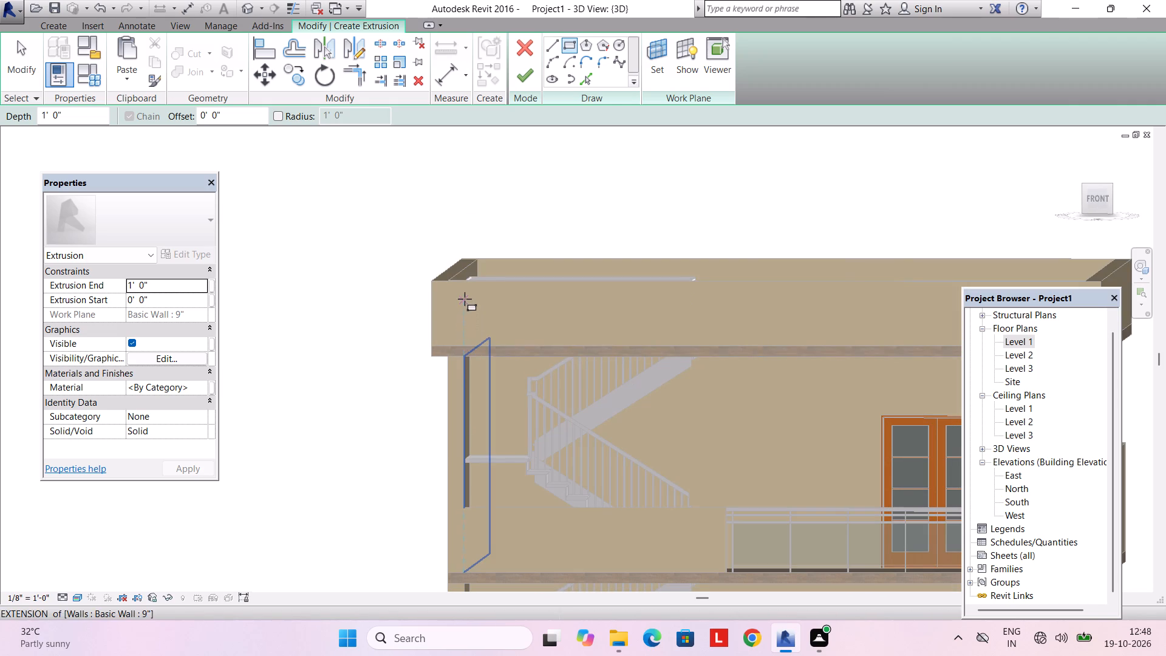
pyautogui.click(465, 284)
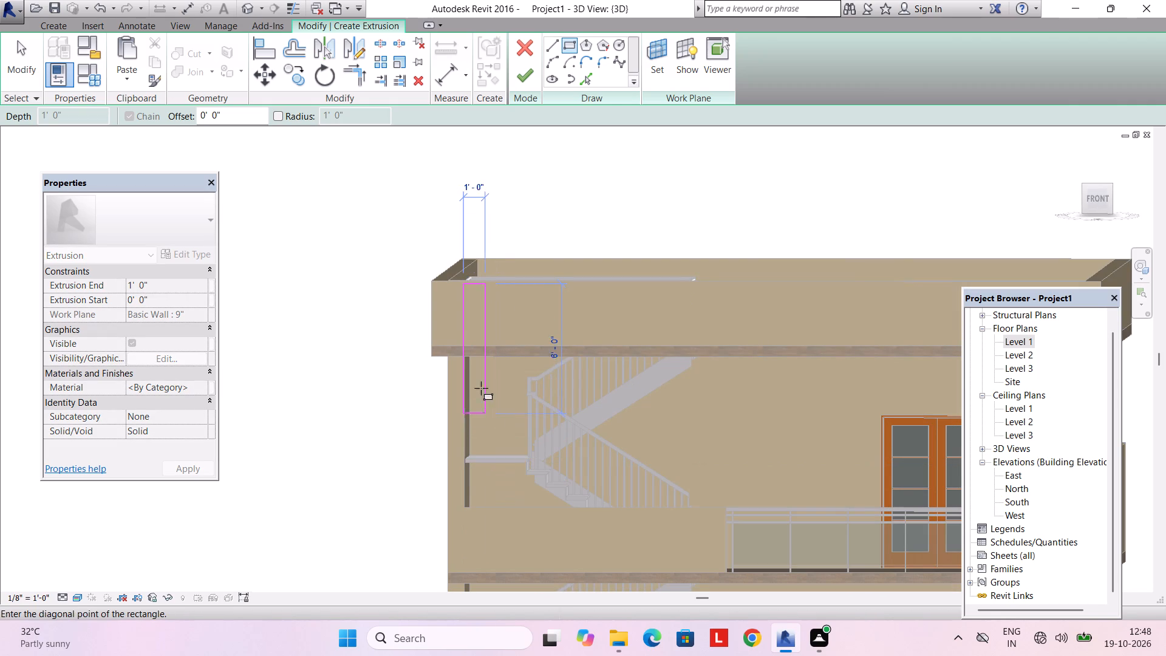
pyautogui.scroll(-2, 487, 446)
pyautogui.keyDown('shift'); pyautogui.moveTo(490, 476); pyautogui.dragTo(489, 506, button='middle'); pyautogui.keyUp('shift')
pyautogui.scroll(-1, 489, 506)
pyautogui.moveTo(489, 506); pyautogui.dragTo(492, 482, button='middle')
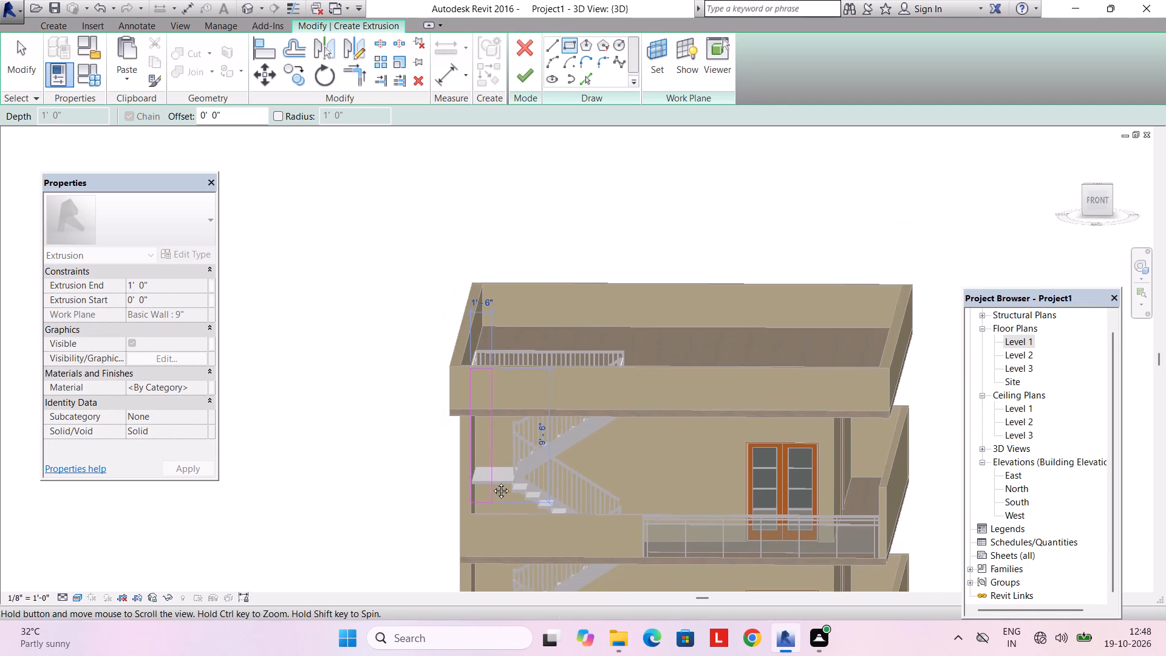
pyautogui.moveTo(492, 482); pyautogui.dragTo(502, 310, button='middle')
pyautogui.scroll(2, 502, 477)
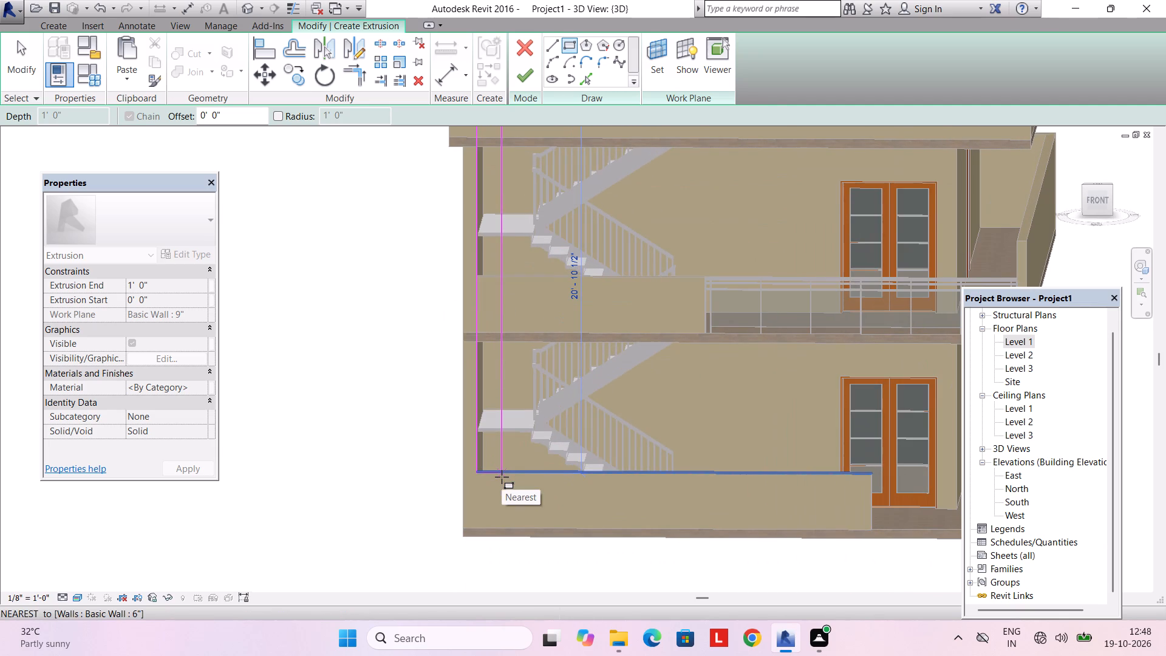
pyautogui.click(502, 477)
# Set the sketched rectangle's width to 6".
pyautogui.moveTo(504, 311); pyautogui.dragTo(499, 400, button='middle')
pyautogui.moveTo(494, 264); pyautogui.dragTo(481, 404, button='middle')
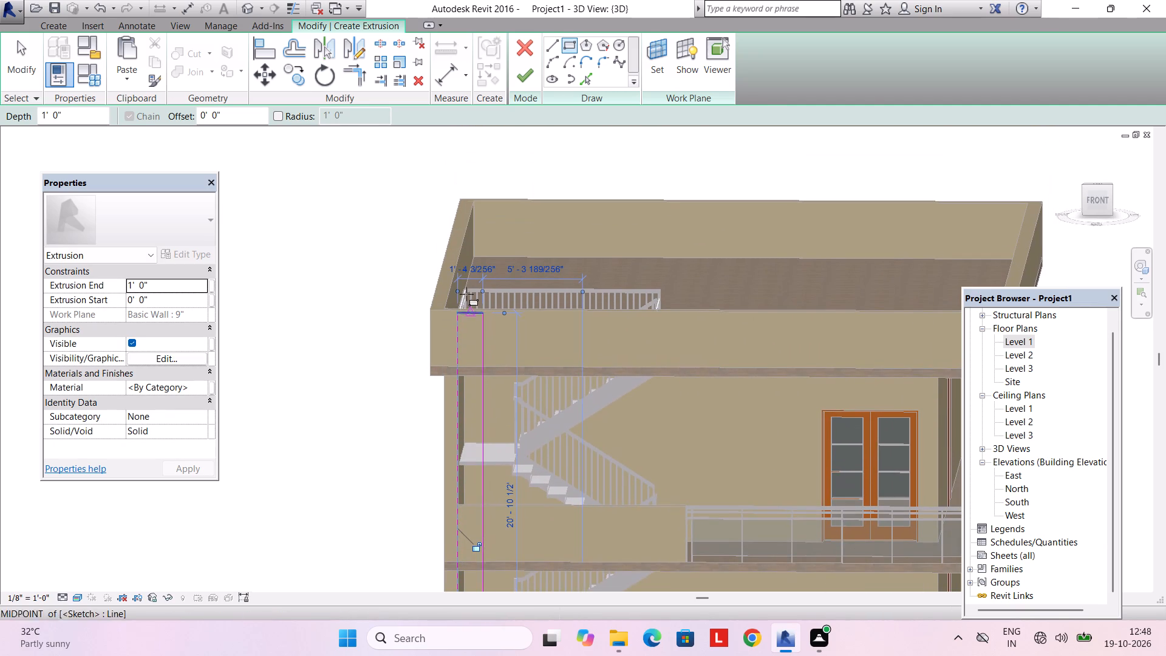
pyautogui.click(470, 268)
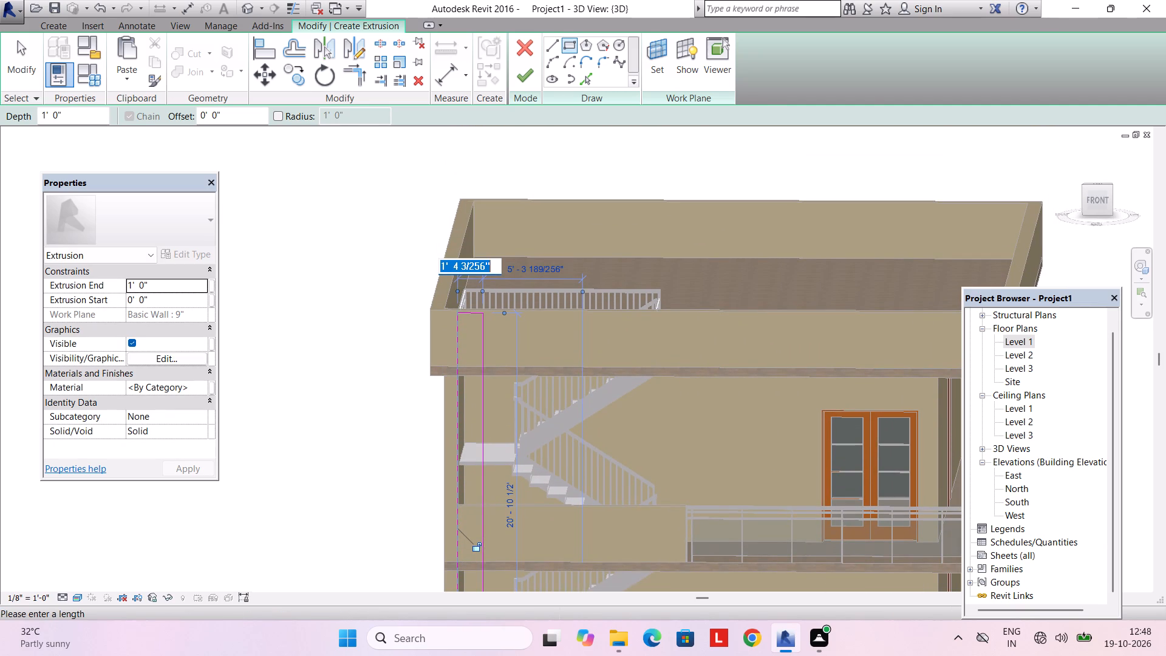
pyautogui.write('6"')
pyautogui.press('Return')
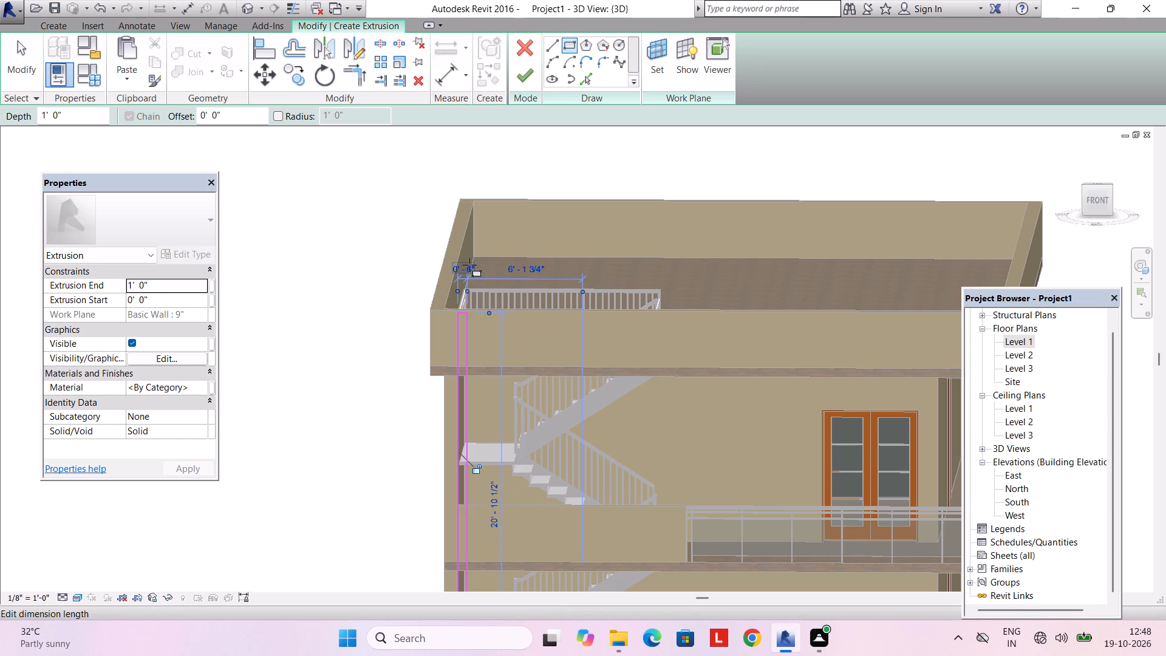
# Finish the rectangular sketch to create the tall, narrow solid extrusion beside the stairs.
pyautogui.press('Right')
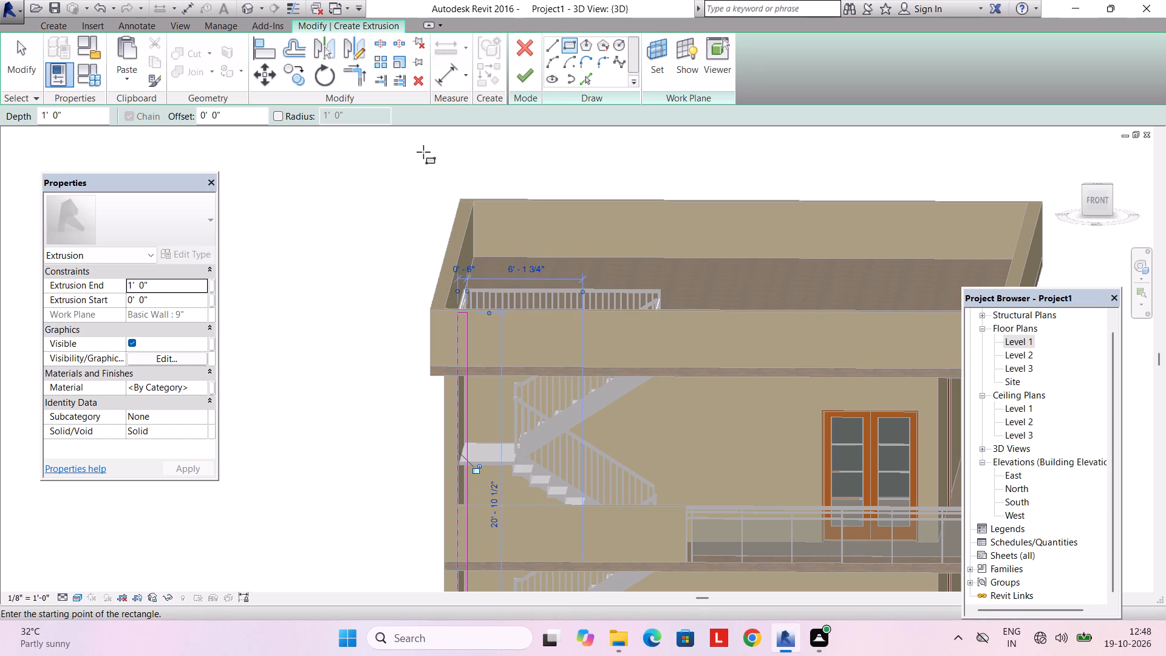
pyautogui.click(532, 80)
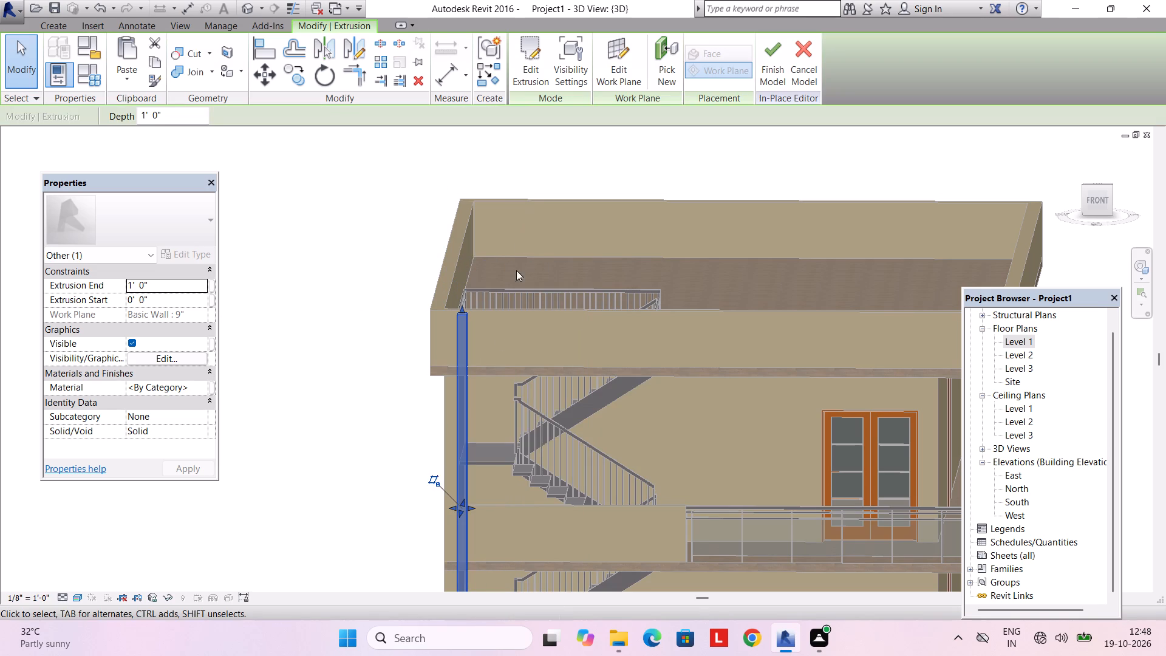
pyautogui.press('Escape')
# Set the vertical strip's extrusion end to 3".
pyautogui.keyDown('shift'); pyautogui.moveTo(487, 375); pyautogui.dragTo(529, 354, button='middle'); pyautogui.keyUp('shift')
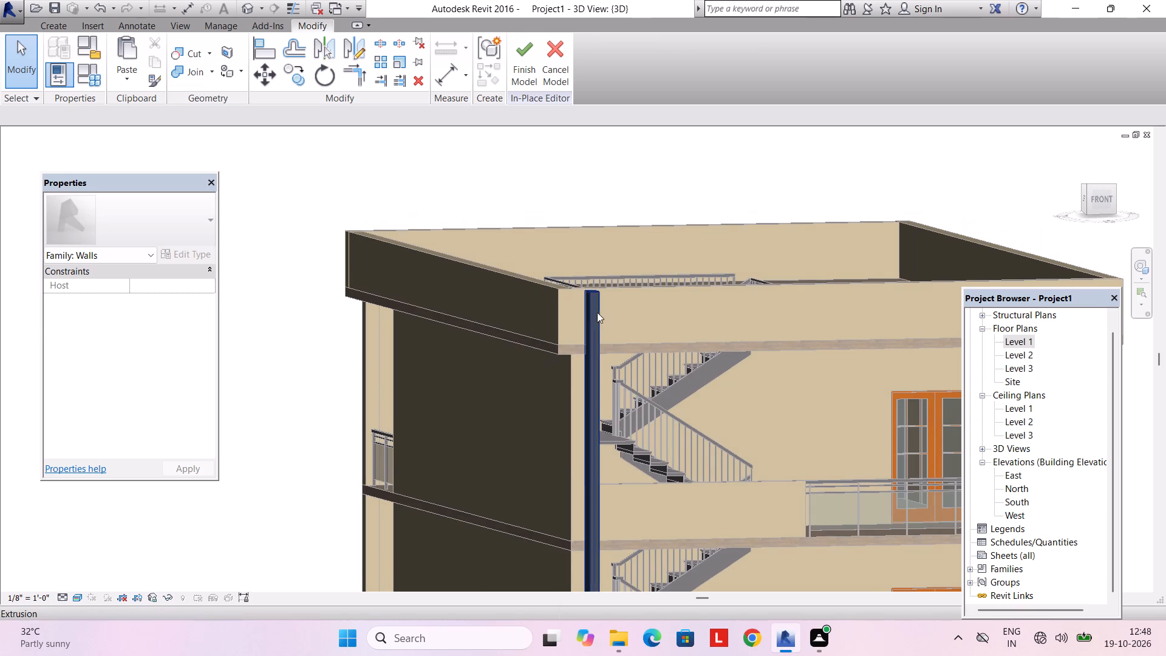
pyautogui.click(600, 306)
pyautogui.click(177, 284)
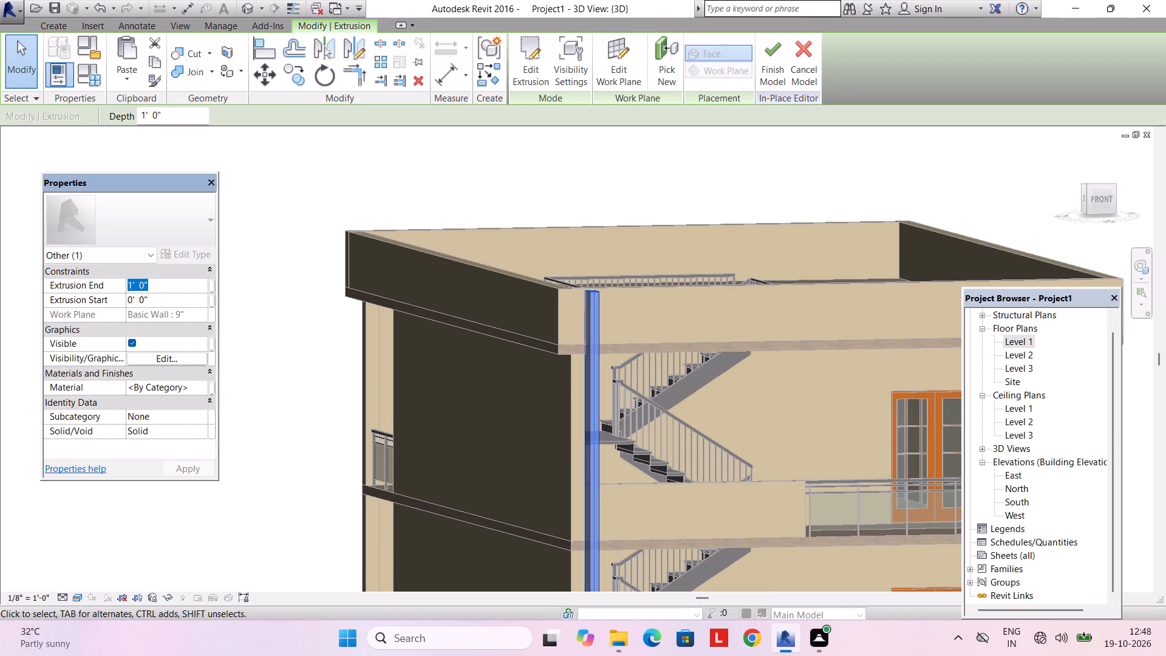
pyautogui.write('3"')
pyautogui.press('Return')
pyautogui.press('Return')
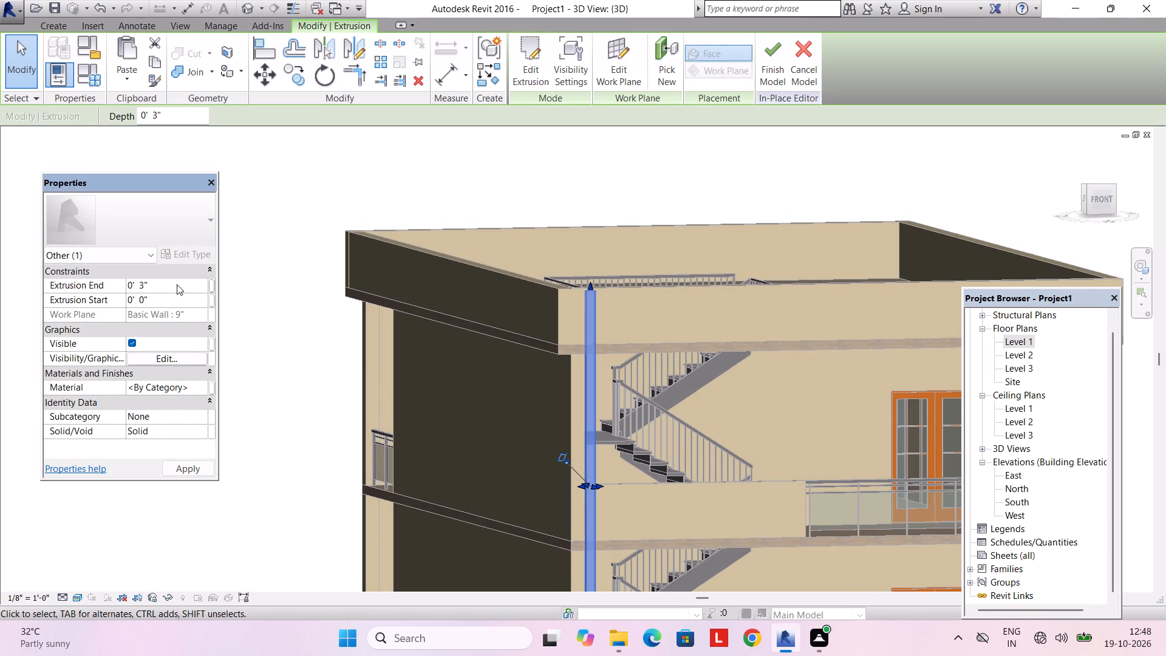
pyautogui.press('Escape')
pyautogui.press('Escape')
# Nudge the vertical strip sideways until it sits near the outer edge of the stair opening.
pyautogui.keyDown('shift'); pyautogui.moveTo(476, 308); pyautogui.dragTo(435, 286, button='middle'); pyautogui.keyUp('shift')
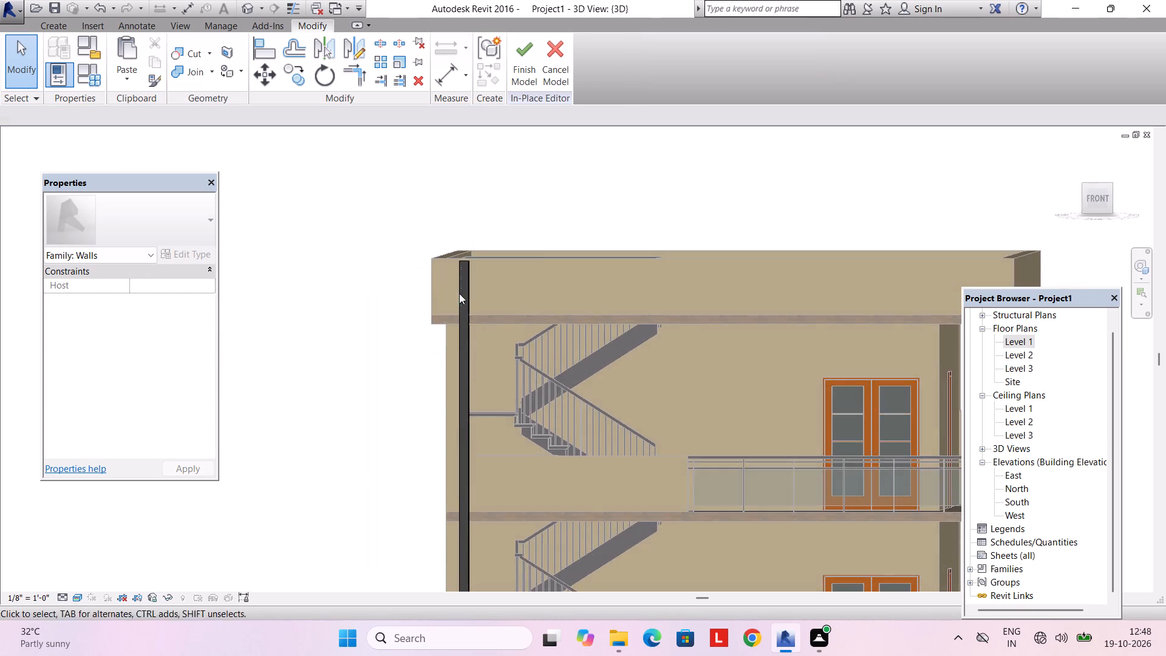
pyautogui.scroll(-4, 459, 293)
pyautogui.moveTo(462, 301); pyautogui.dragTo(460, 308, button='middle')
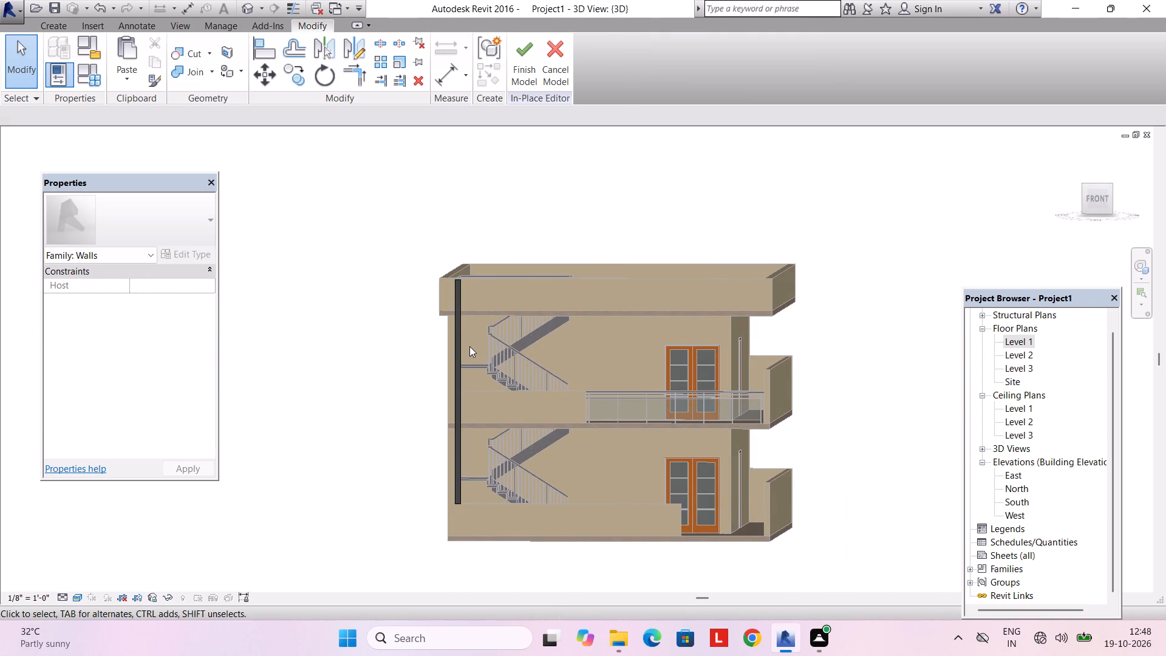
pyautogui.click(469, 346)
pyautogui.click(457, 355)
pyautogui.press('Right')
pyautogui.press('Right')
pyautogui.press('Right')
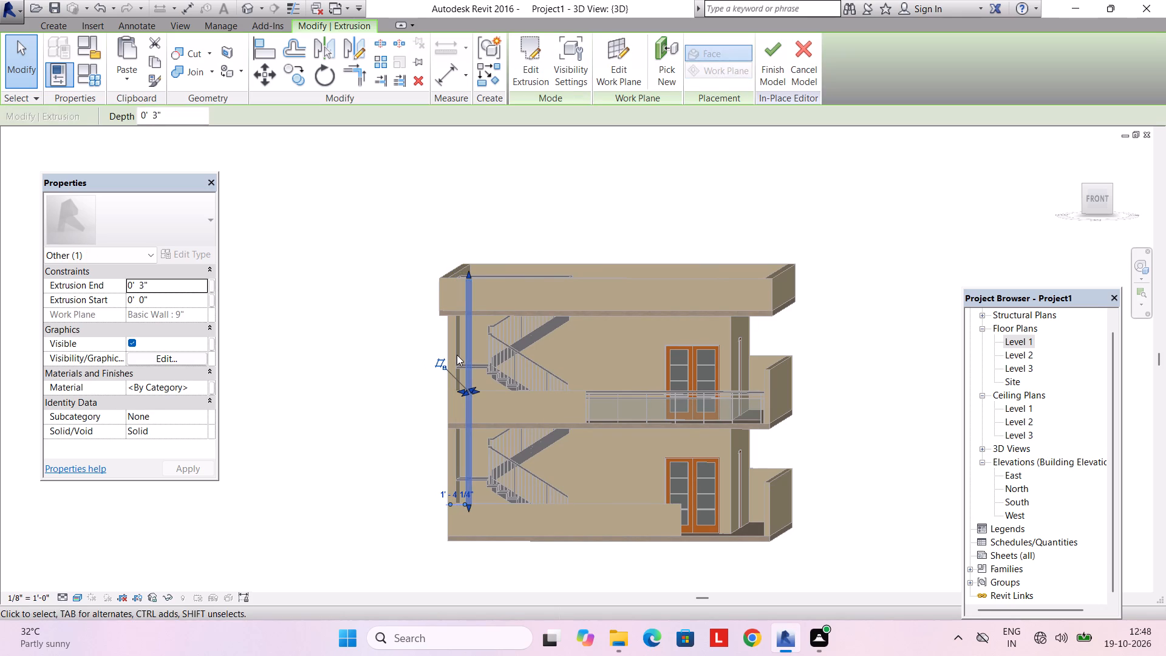
pyautogui.press('Left')
pyautogui.press('Left')
pyautogui.scroll(4, 455, 349)
pyautogui.keyDown('shift'); pyautogui.moveTo(456, 348); pyautogui.dragTo(471, 375, button='middle'); pyautogui.keyUp('shift')
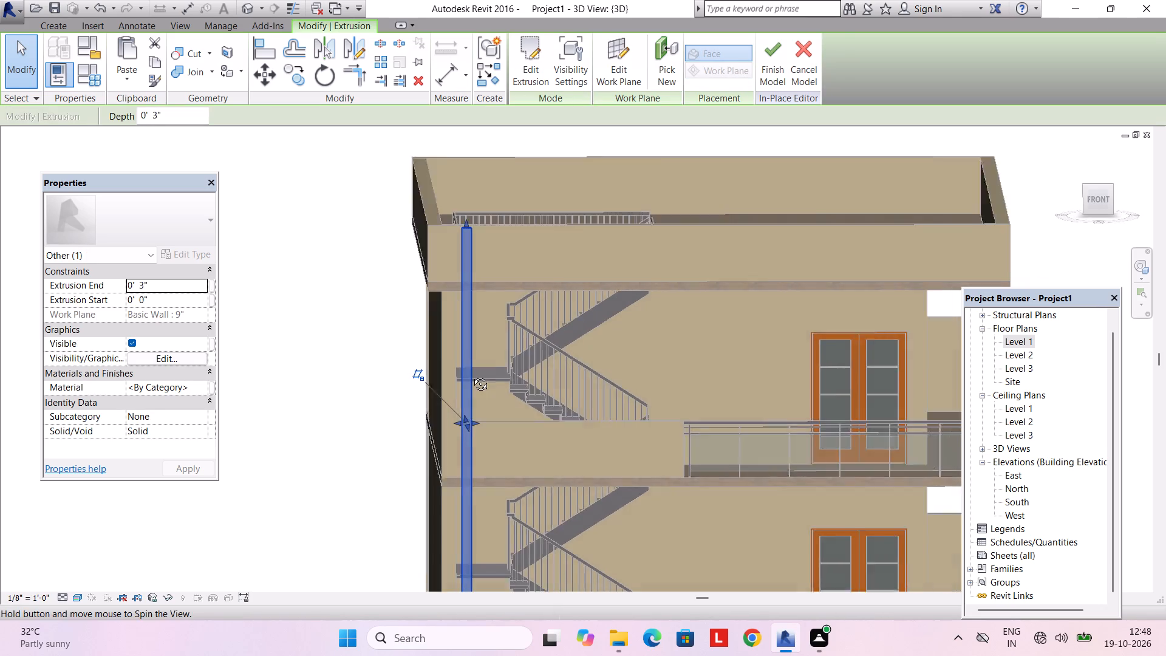
pyautogui.keyDown('shift'); pyautogui.moveTo(471, 375); pyautogui.dragTo(473, 377, button='middle'); pyautogui.keyUp('shift')
pyautogui.scroll(6, 472, 380)
pyautogui.keyDown('shift'); pyautogui.moveTo(467, 391); pyautogui.dragTo(454, 432, button='middle'); pyautogui.keyUp('shift')
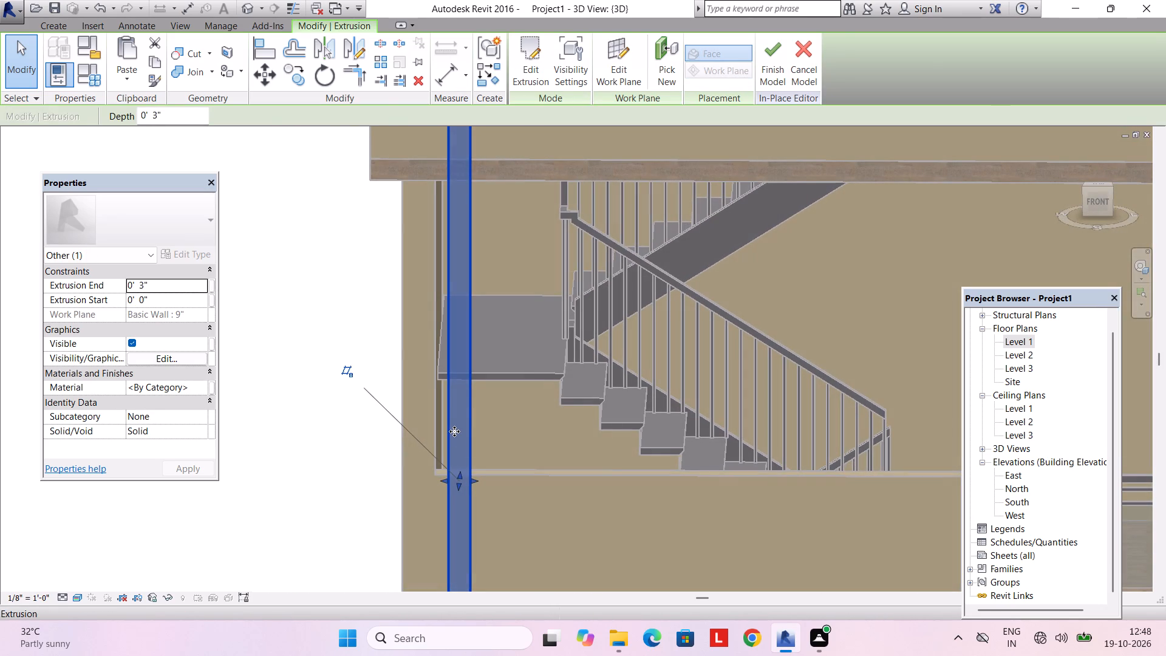
pyautogui.press('Left')
pyautogui.scroll(3, 452, 431)
pyautogui.press('Left')
pyautogui.press('Left')
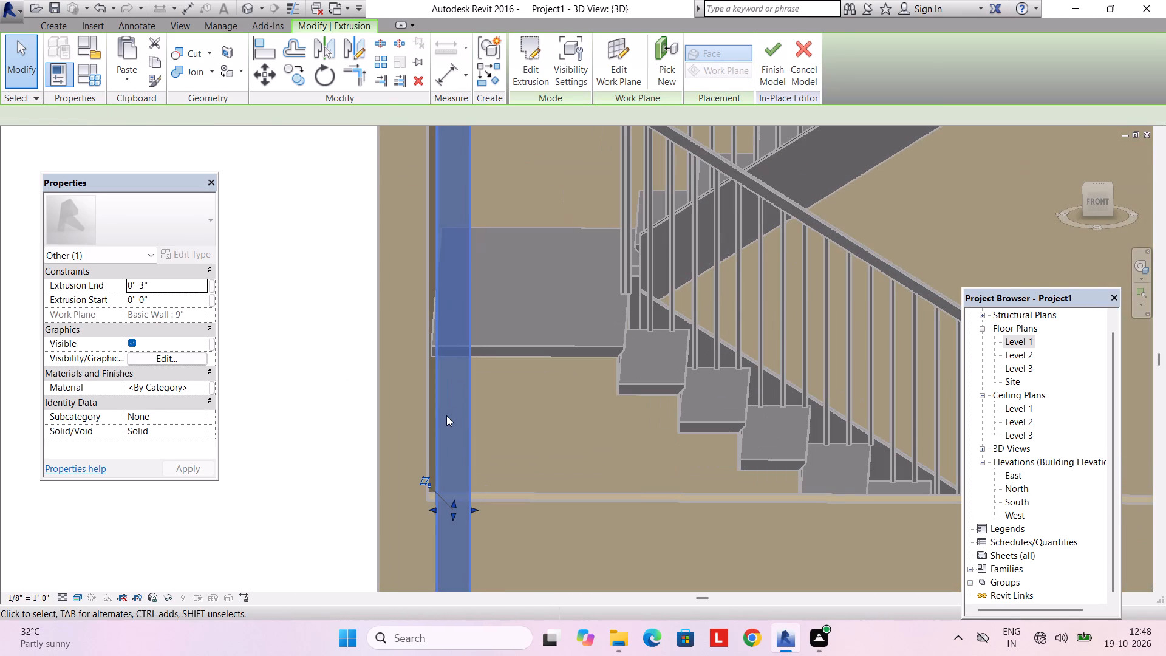
pyautogui.scroll(5, 445, 412)
pyautogui.press('Left')
pyautogui.scroll(-8, 444, 403)
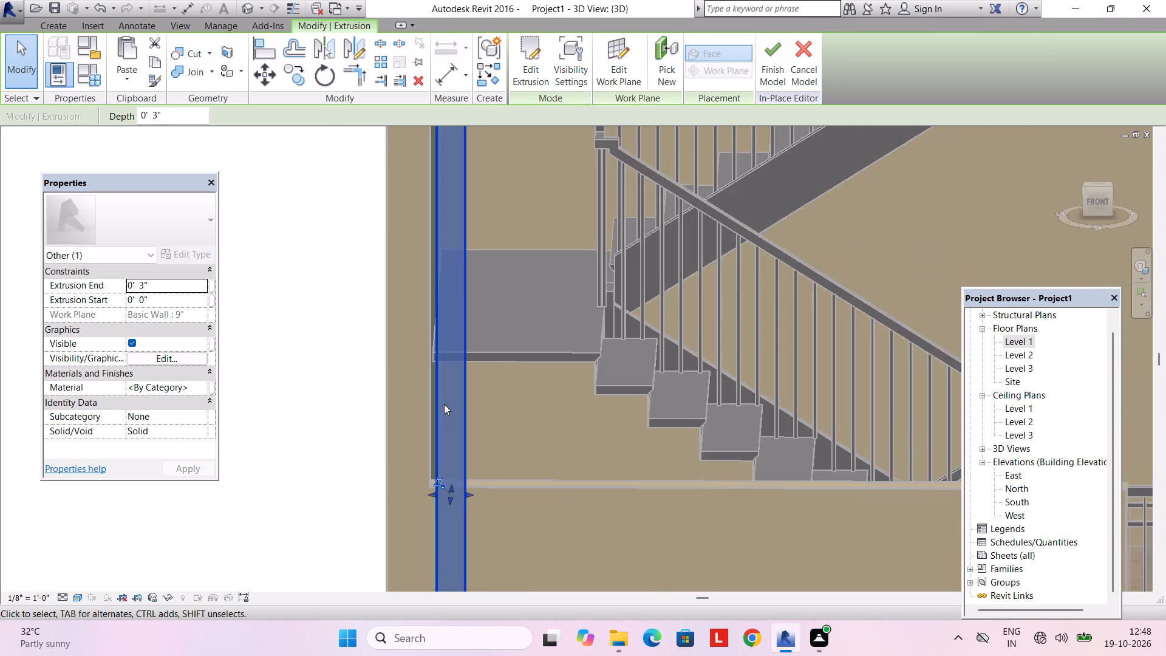
pyautogui.scroll(-4, 444, 404)
pyautogui.scroll(2, 444, 404)
pyautogui.press('Right')
pyautogui.press('Escape')
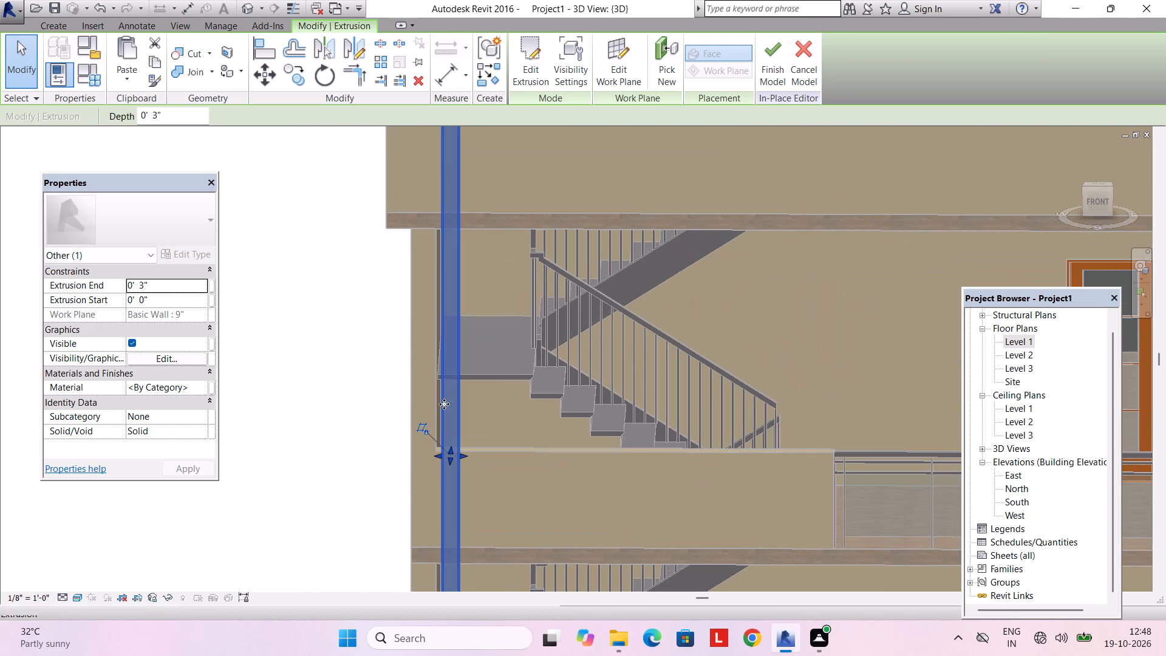
# Copy the vertical strip and paste one copy beside it, with its base near the ground-floor low wall's top.
pyautogui.scroll(-5, 446, 395)
pyautogui.click(448, 393)
pyautogui.hotkey('ctrl', 'c')
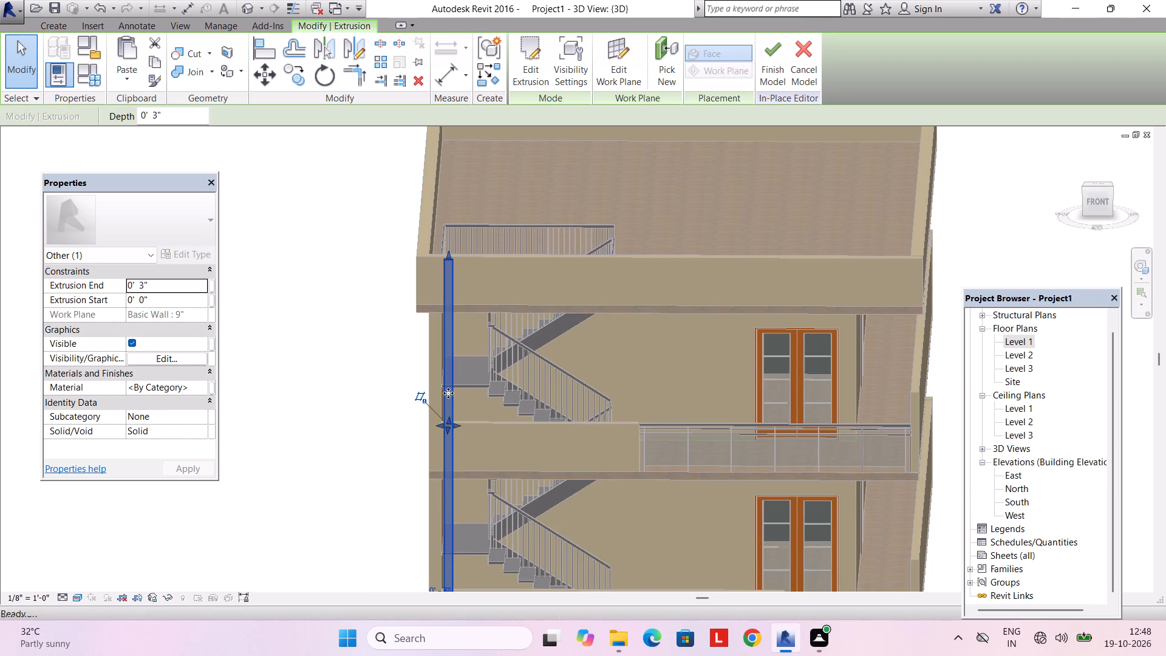
pyautogui.press('Escape')
pyautogui.hotkey('ctrl', 'v')
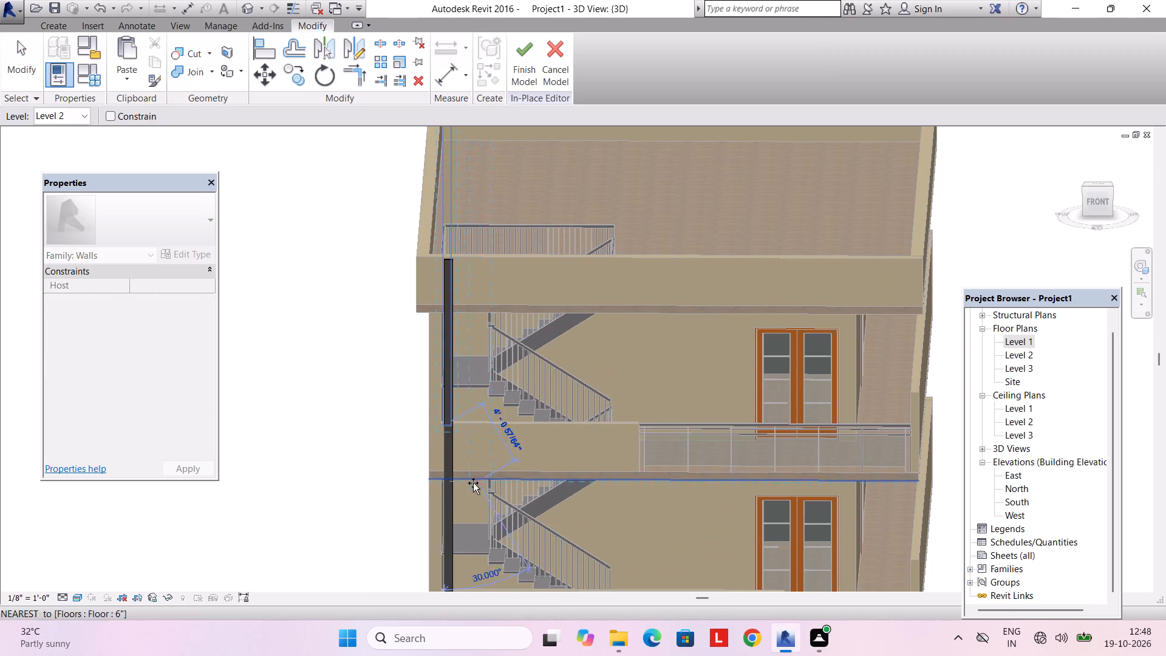
pyautogui.moveTo(471, 538); pyautogui.dragTo(459, 440, button='middle')
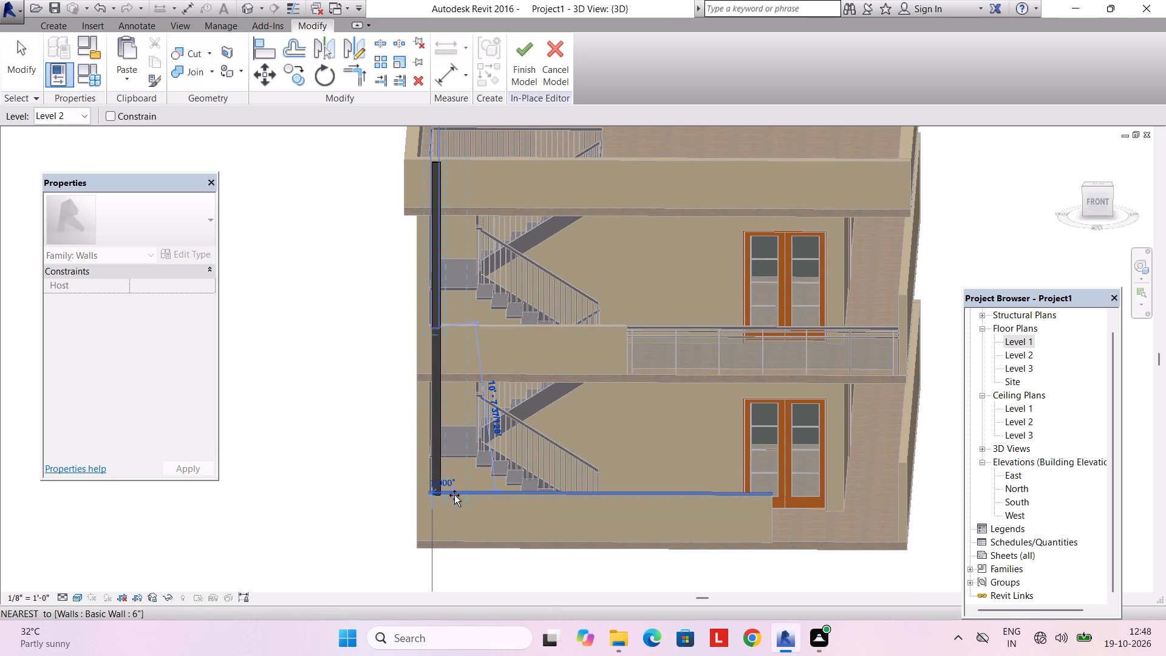
pyautogui.scroll(2, 454, 495)
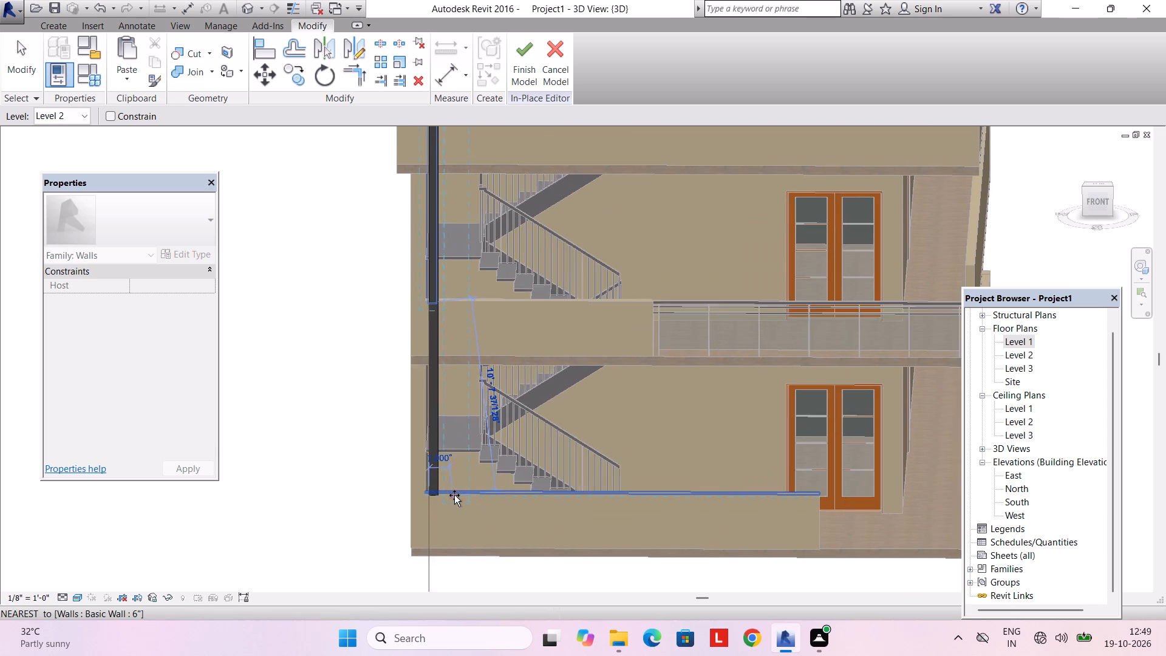
pyautogui.scroll(2, 454, 495)
pyautogui.click(454, 495)
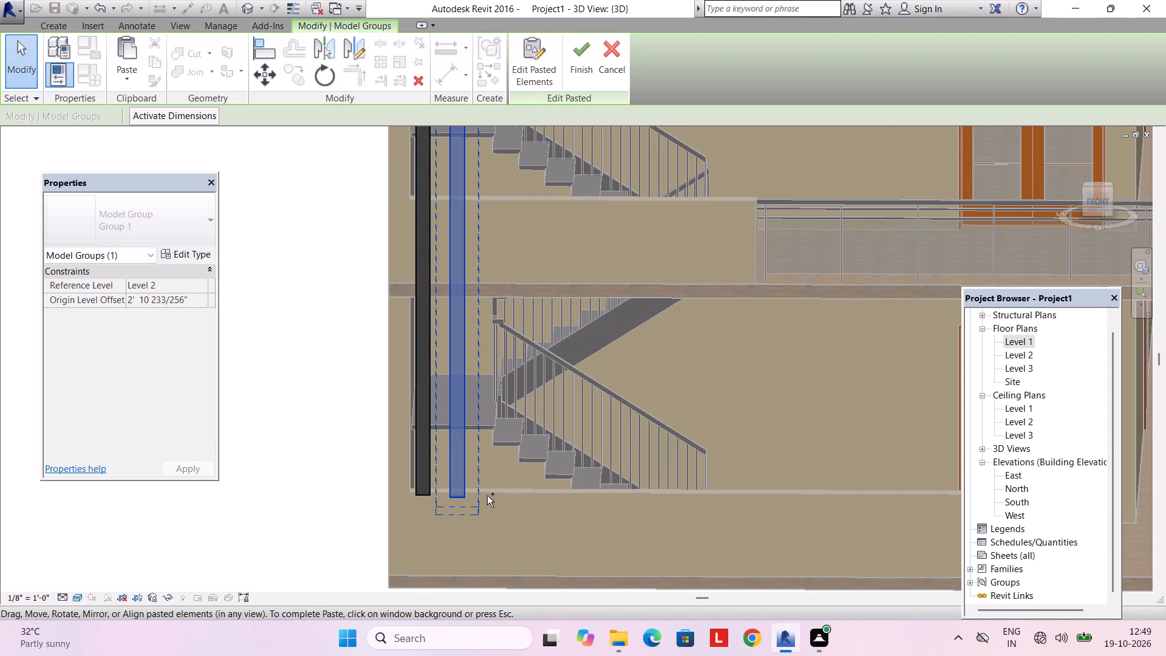
# Copy the pasted strip and place four more copies in a spaced row across the front of the stairs.
pyautogui.hotkey('ctrl', 'c')
pyautogui.hotkey('ctrl', 'v')
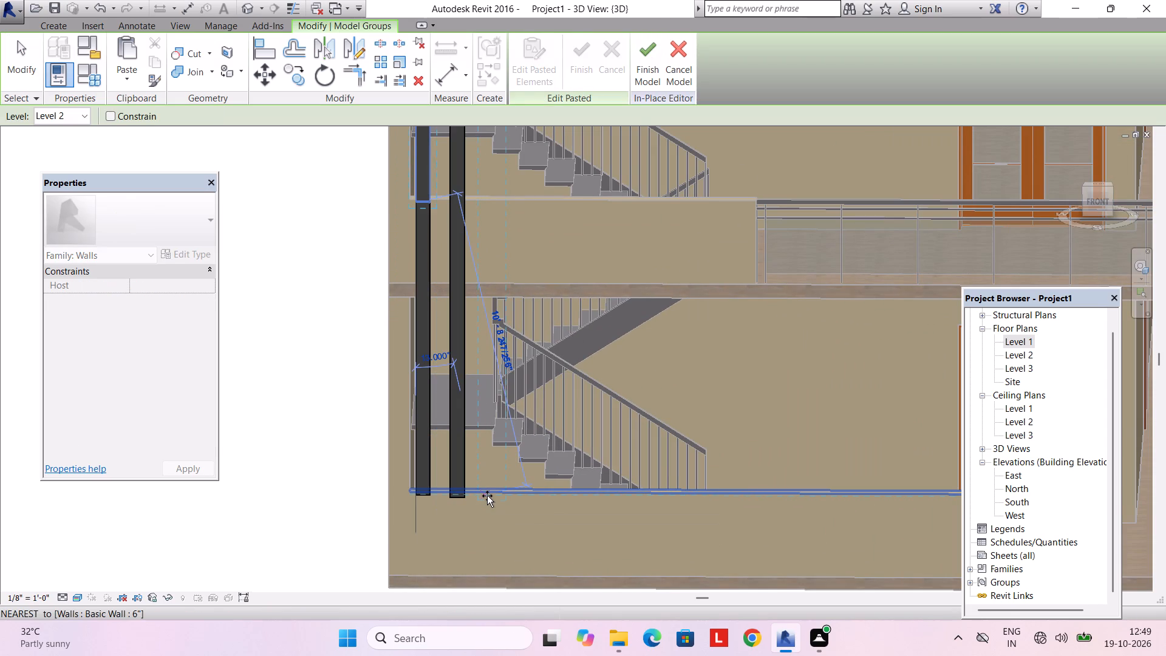
pyautogui.click(490, 496)
pyautogui.hotkey('ctrl', 'v')
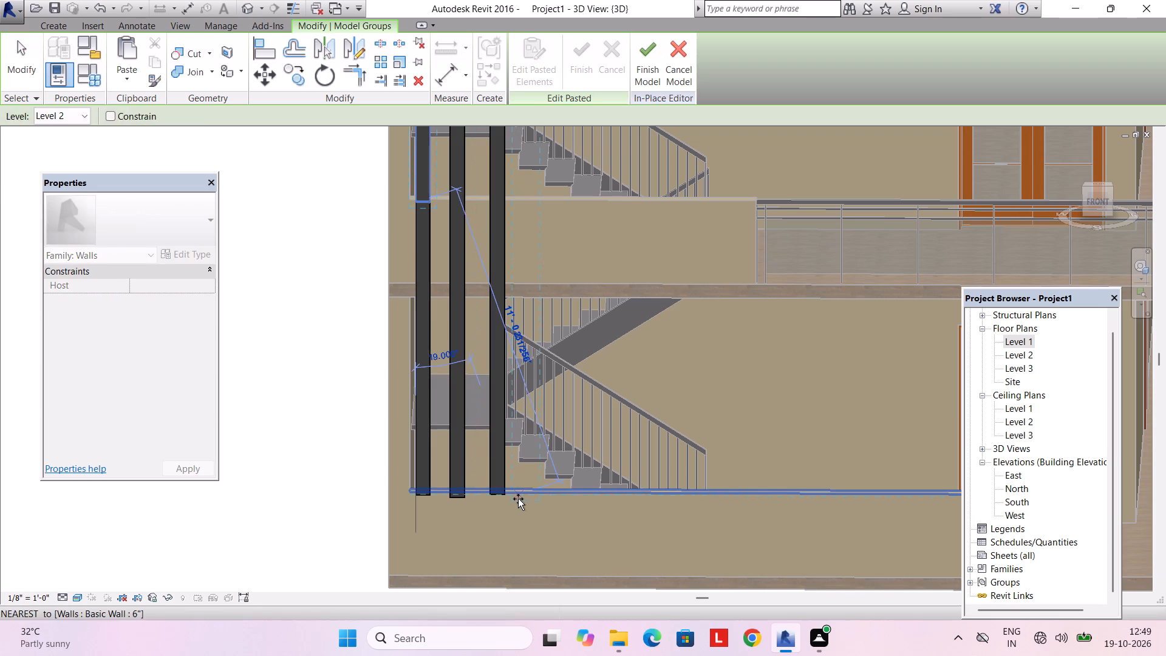
pyautogui.click(518, 499)
pyautogui.hotkey('ctrl', 'v')
pyautogui.click(553, 502)
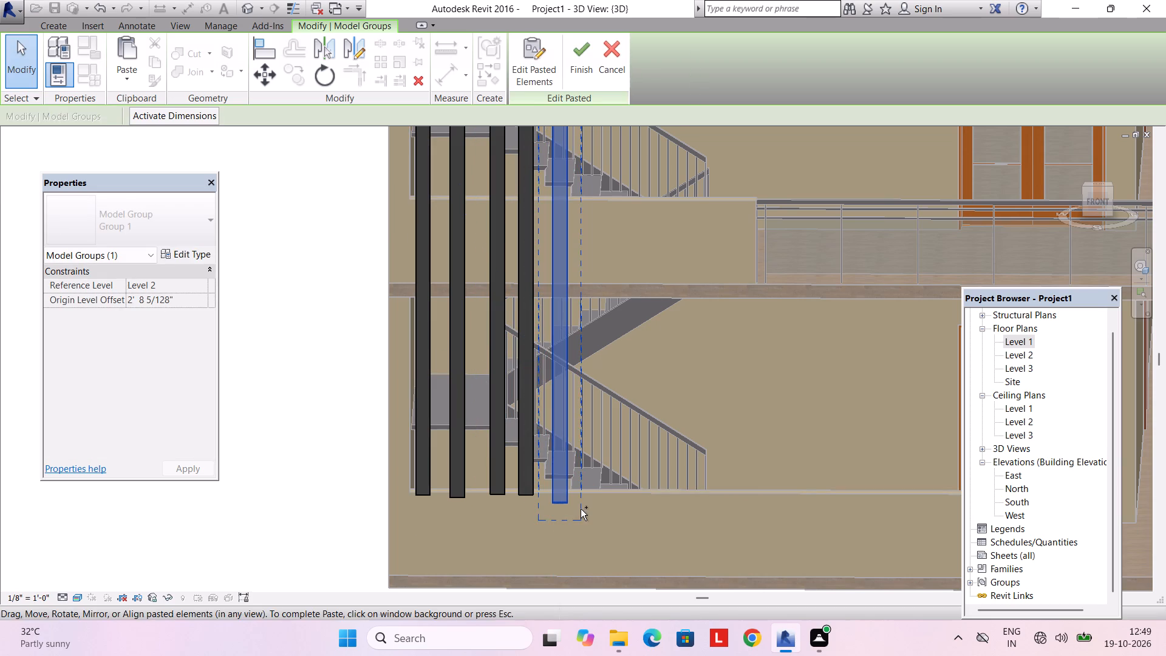
pyautogui.hotkey('ctrl', 'v')
pyautogui.click(590, 500)
pyautogui.press('Escape')
pyautogui.press('Escape')
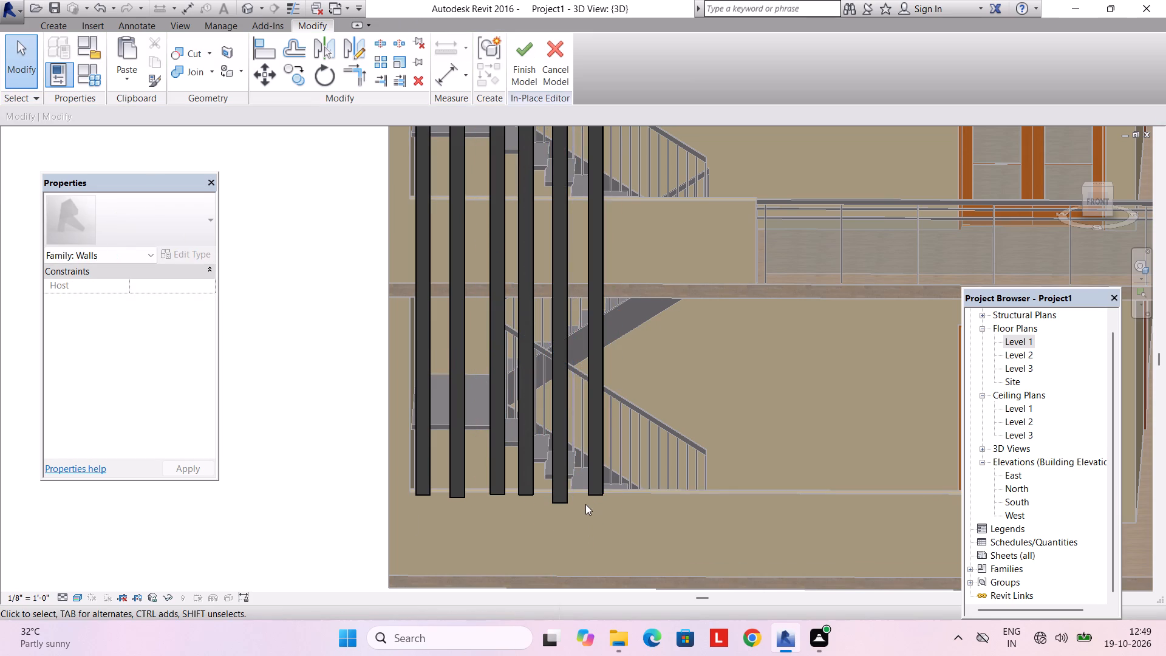
# Nudge the fifth strip up twice and adjust its lower end to match the neighbouring strips.
pyautogui.scroll(-10, 582, 498)
pyautogui.scroll(8, 559, 509)
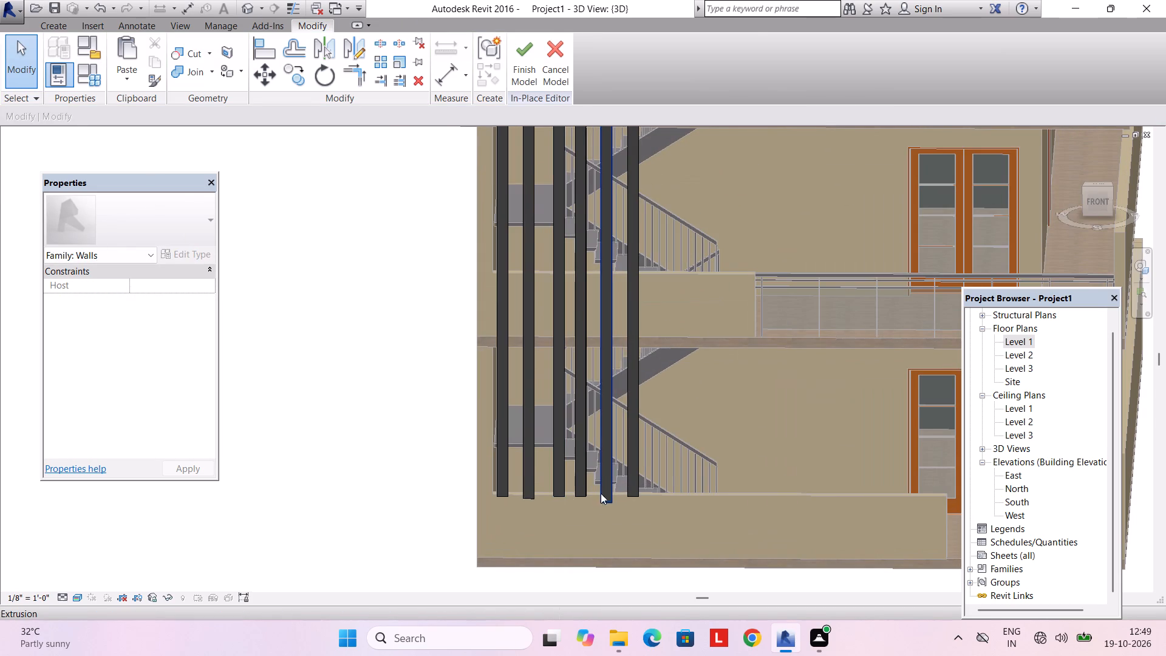
pyautogui.click(599, 501)
pyautogui.scroll(1, 601, 501)
pyautogui.scroll(-5, 601, 494)
pyautogui.scroll(3, 601, 493)
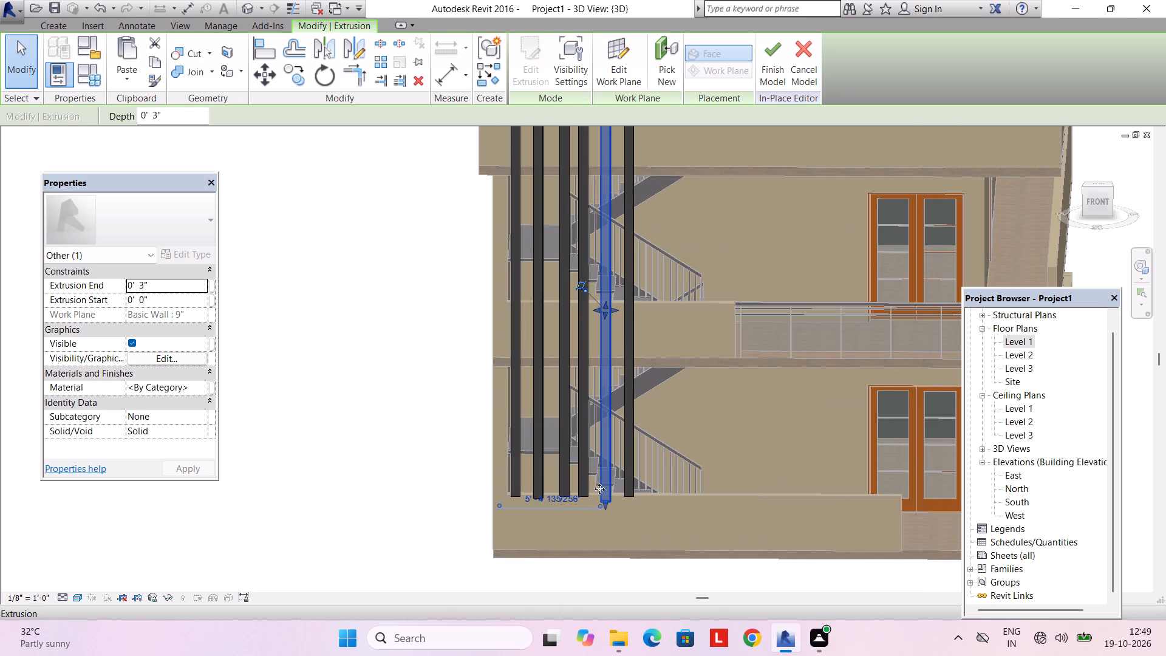
pyautogui.press('Up')
pyautogui.press('Up')
pyautogui.scroll(8, 589, 490)
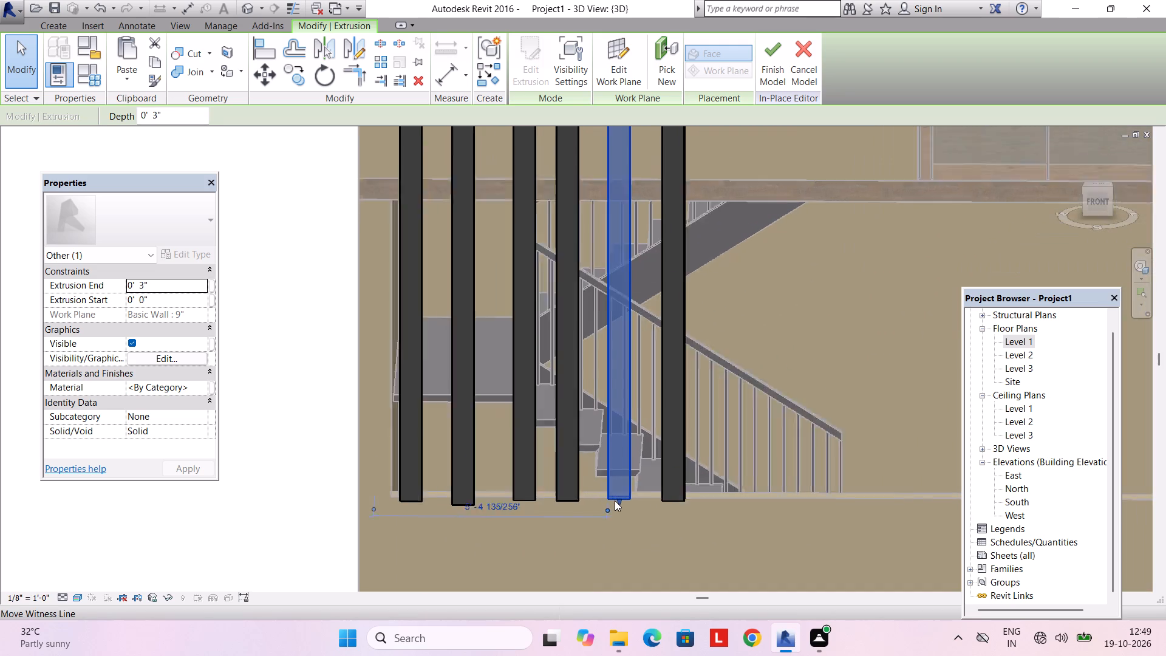
pyautogui.moveTo(617, 501); pyautogui.dragTo(617, 493)
# Shorten the sixth strip slightly at its lower end to line up with the other strips.
pyautogui.click(680, 500)
pyautogui.scroll(3, 681, 501)
pyautogui.moveTo(698, 505); pyautogui.dragTo(697, 498)
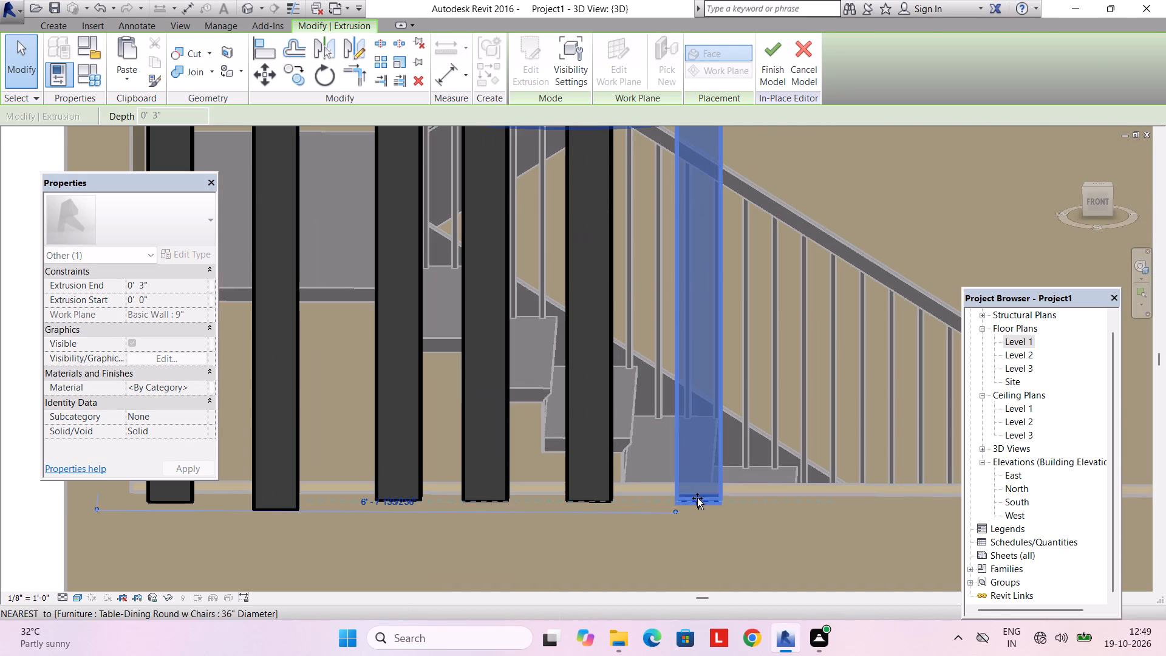
pyautogui.moveTo(697, 498); pyautogui.dragTo(697, 494)
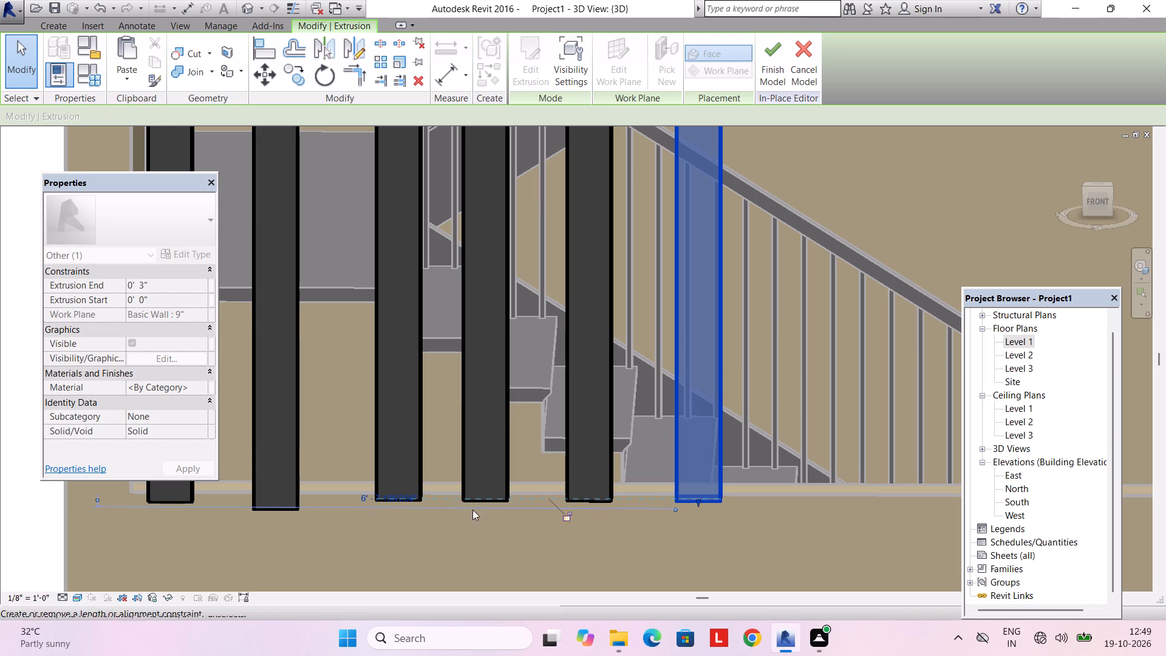
# Raise the second strip's lower end to the top of the ground-floor low wall.
pyautogui.click(267, 511)
pyautogui.moveTo(273, 508); pyautogui.dragTo(275, 491)
pyautogui.scroll(-3, 275, 494)
pyautogui.press('Escape')
pyautogui.scroll(3, 261, 516)
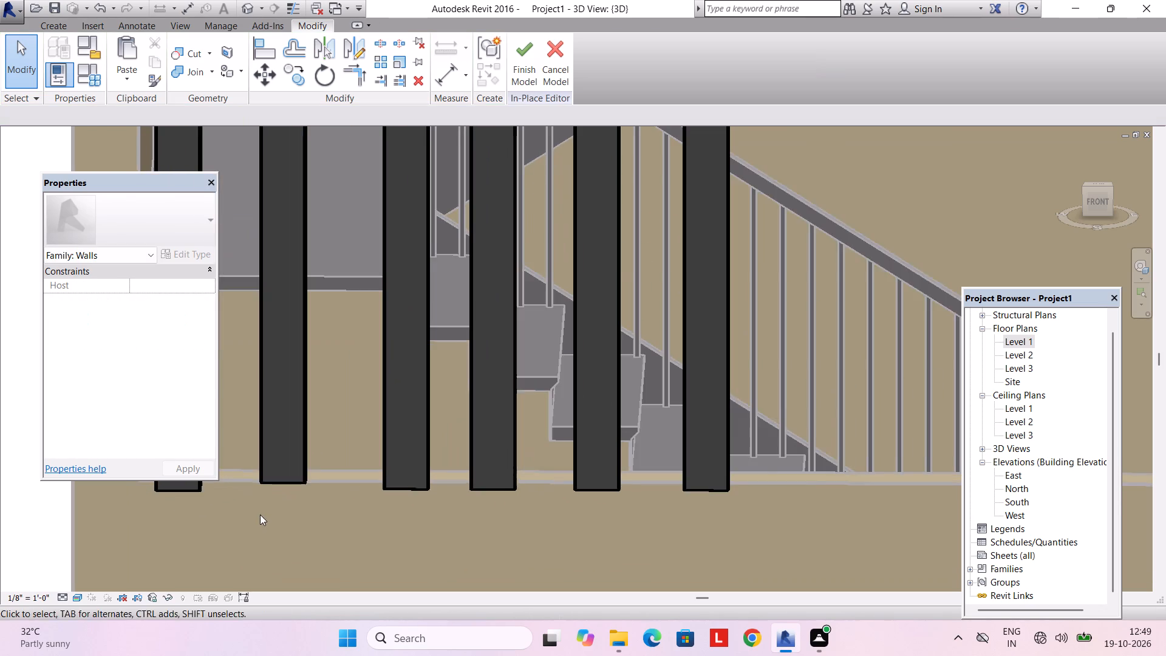
# Extend the second strip's lower end downward to line up with the neighbouring strips.
pyautogui.keyDown('shift'); pyautogui.moveTo(277, 471); pyautogui.dragTo(282, 425, button='middle'); pyautogui.keyUp('shift')
pyautogui.keyDown('shift'); pyautogui.moveTo(287, 483); pyautogui.dragTo(443, 548, button='middle'); pyautogui.keyUp('shift')
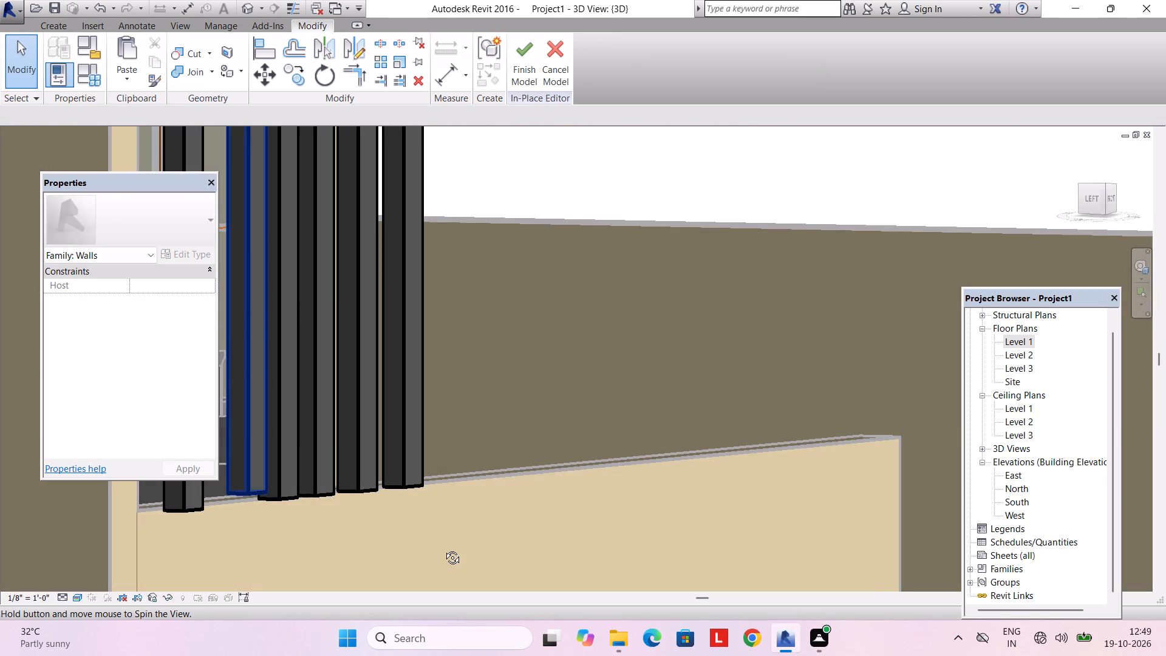
pyautogui.keyDown('shift'); pyautogui.moveTo(443, 548); pyautogui.dragTo(443, 548, button='middle'); pyautogui.keyUp('shift')
pyautogui.click(242, 486)
pyautogui.moveTo(248, 496); pyautogui.dragTo(248, 498)
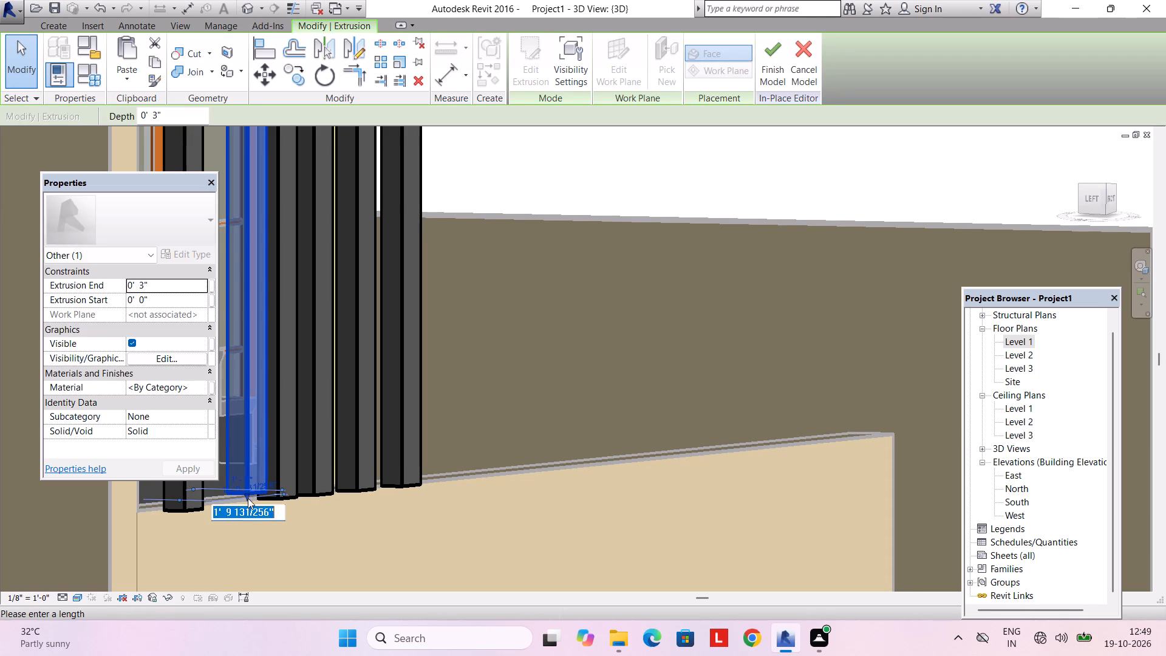
pyautogui.moveTo(248, 498); pyautogui.dragTo(248, 511)
pyautogui.scroll(3, 246, 502)
pyautogui.press('Escape')
pyautogui.moveTo(247, 493); pyautogui.dragTo(247, 505)
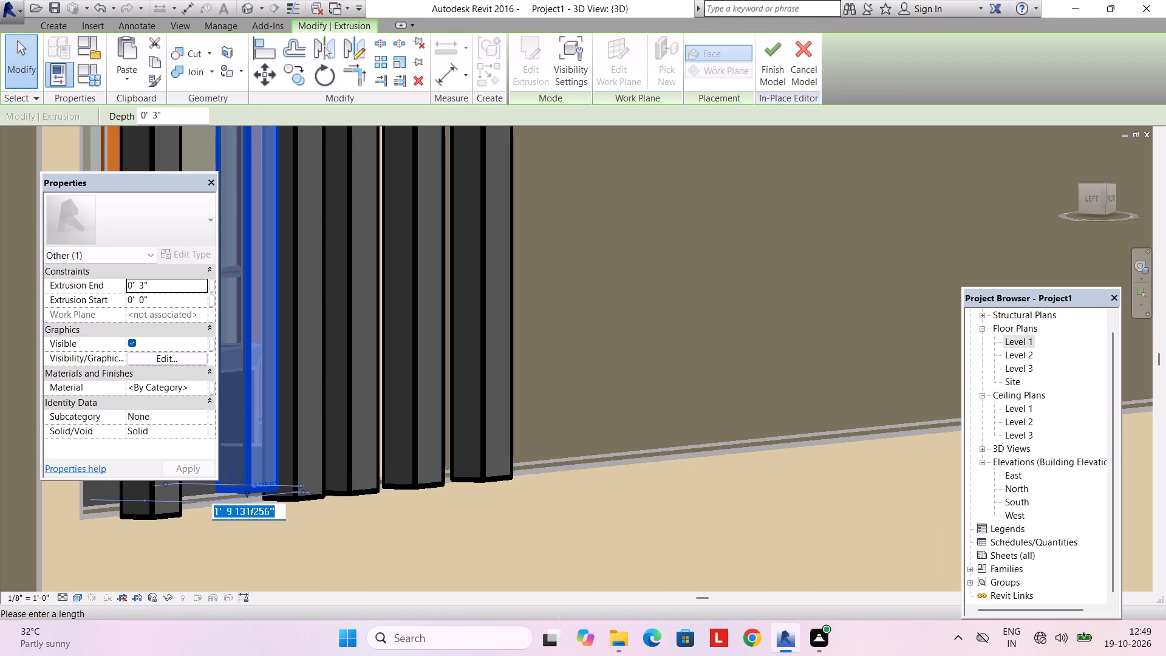
pyautogui.moveTo(247, 505); pyautogui.dragTo(247, 511)
pyautogui.press('Escape')
pyautogui.scroll(3, 269, 493)
pyautogui.keyDown('shift'); pyautogui.moveTo(265, 518); pyautogui.dragTo(230, 538, button='middle'); pyautogui.keyUp('shift')
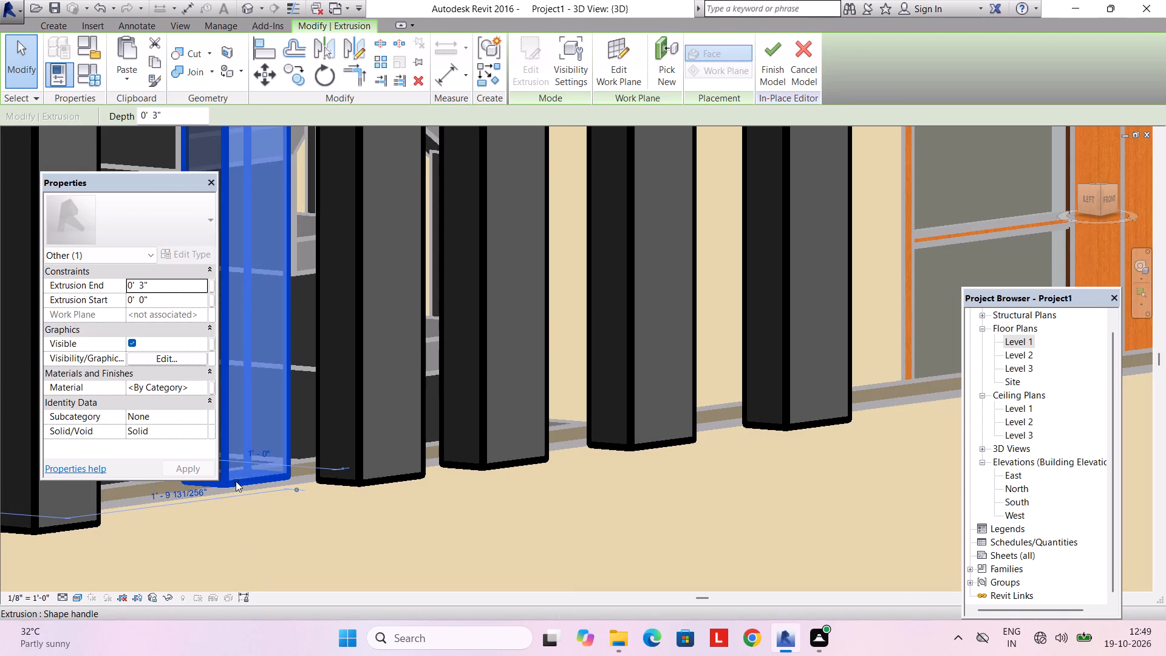
pyautogui.moveTo(236, 480); pyautogui.dragTo(236, 509)
pyautogui.press('Escape')
# Check the strip row against the facade from several sides and delete the second strip.
pyautogui.scroll(-4, 274, 521)
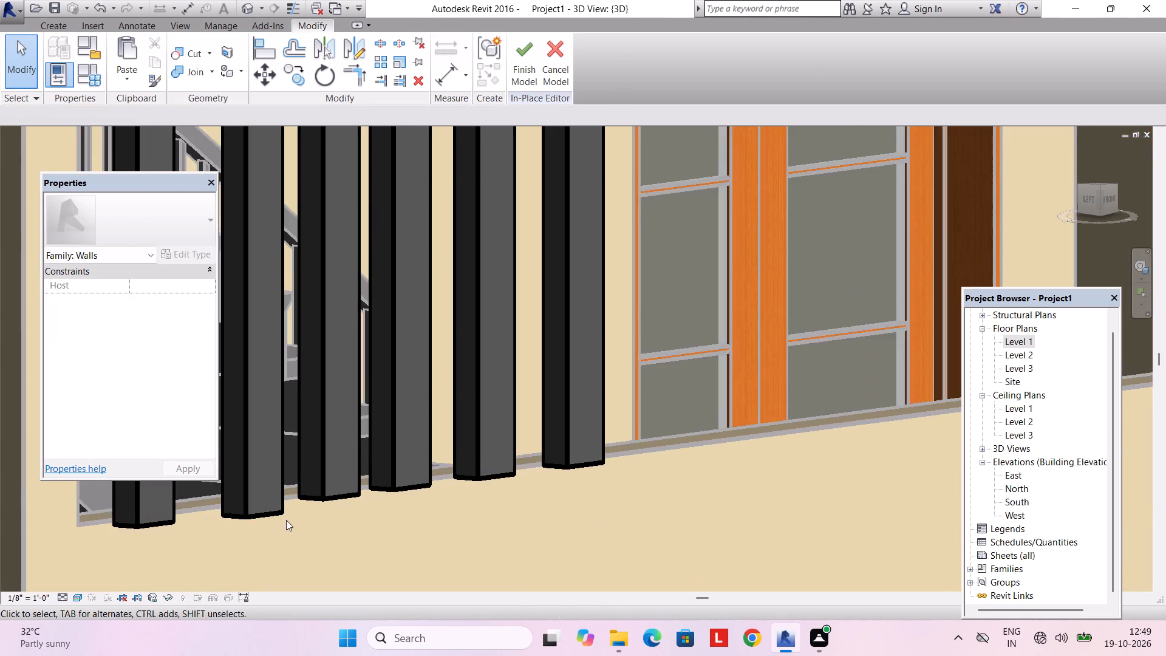
pyautogui.scroll(-3, 286, 520)
pyautogui.keyDown('shift'); pyautogui.moveTo(301, 533); pyautogui.dragTo(116, 593, button='middle'); pyautogui.keyUp('shift')
pyautogui.keyDown('shift'); pyautogui.moveTo(397, 513); pyautogui.dragTo(236, 557, button='middle'); pyautogui.keyUp('shift')
pyautogui.scroll(-8, 250, 533)
pyautogui.keyDown('shift'); pyautogui.moveTo(261, 524); pyautogui.dragTo(488, 457, button='middle'); pyautogui.keyUp('shift')
pyautogui.keyDown('shift'); pyautogui.moveTo(384, 466); pyautogui.dragTo(412, 460, button='middle'); pyautogui.keyUp('shift')
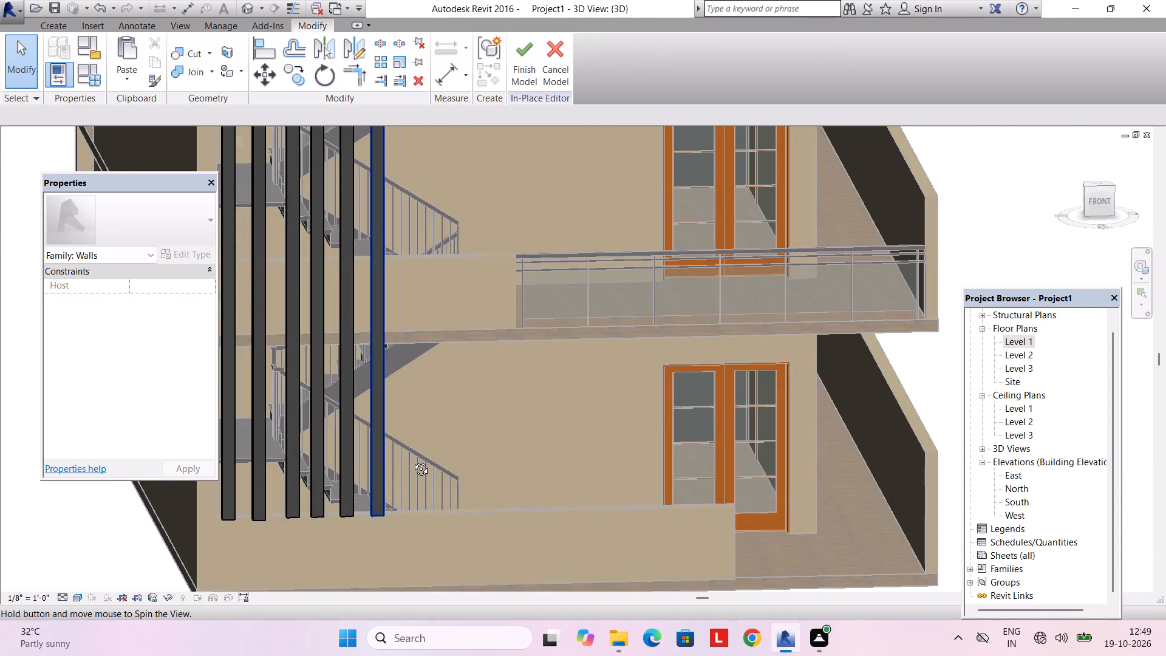
pyautogui.keyDown('shift'); pyautogui.moveTo(412, 460); pyautogui.dragTo(542, 440, button='middle'); pyautogui.keyUp('shift')
pyautogui.keyDown('shift'); pyautogui.moveTo(383, 485); pyautogui.dragTo(415, 550, button='middle'); pyautogui.keyUp('shift')
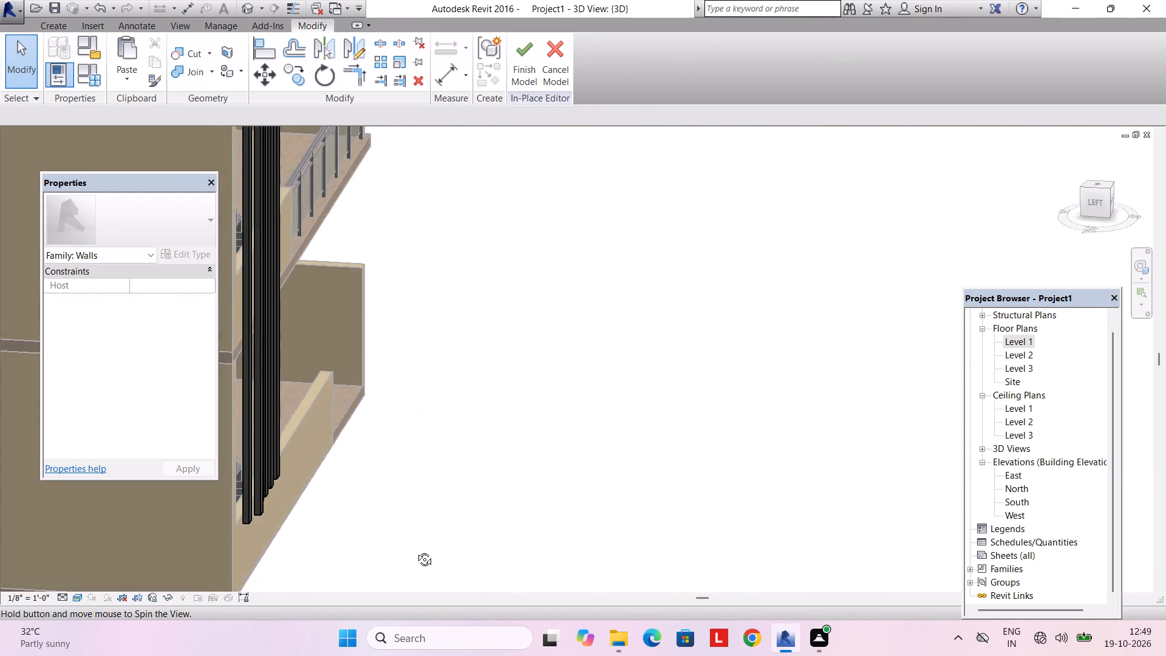
pyautogui.keyDown('shift'); pyautogui.moveTo(415, 550); pyautogui.dragTo(439, 574, button='middle'); pyautogui.keyUp('shift')
pyautogui.scroll(-7, 292, 448)
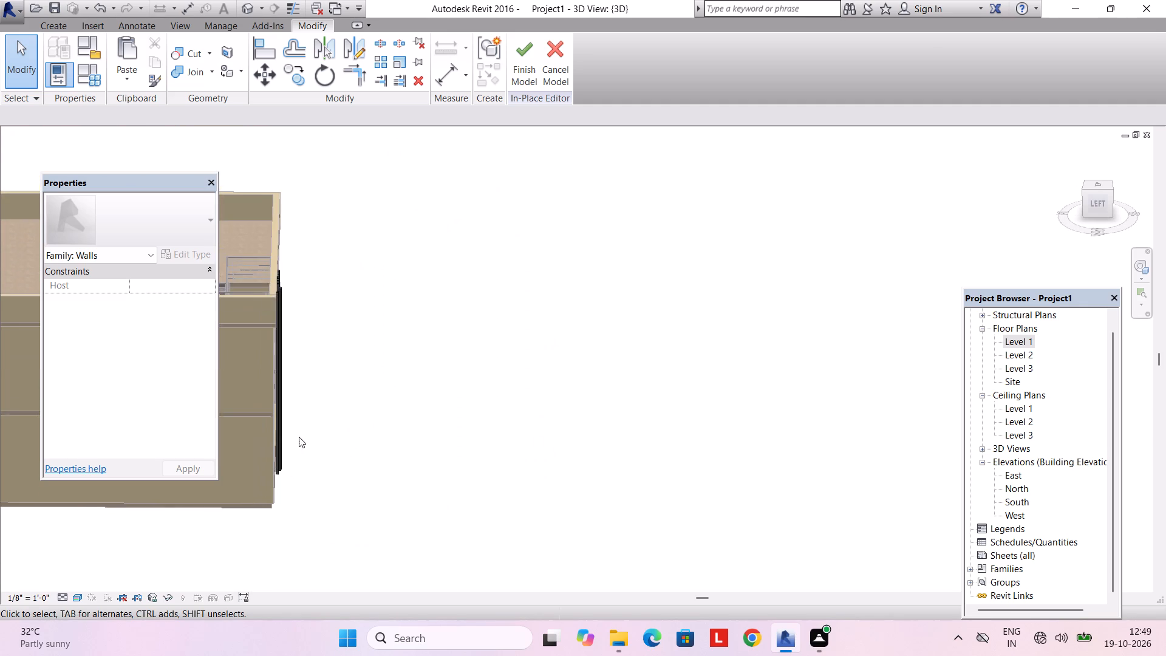
pyautogui.keyDown('shift'); pyautogui.moveTo(299, 437); pyautogui.dragTo(242, 400, button='middle'); pyautogui.keyUp('shift')
pyautogui.scroll(6, 261, 389)
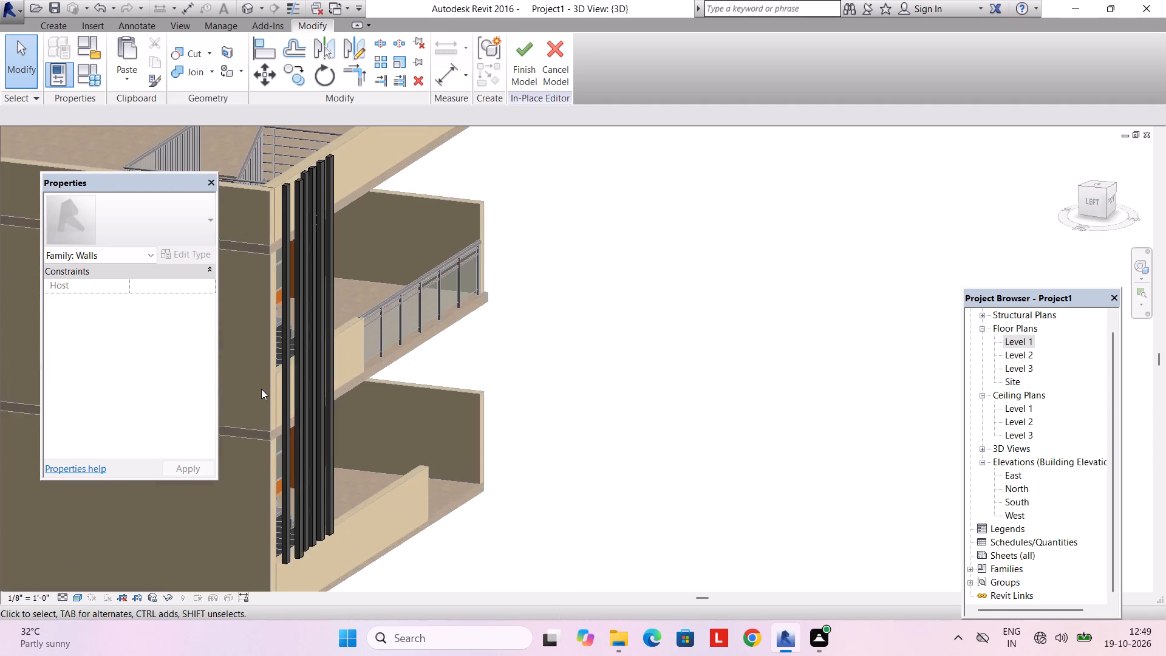
pyautogui.moveTo(268, 389); pyautogui.dragTo(282, 370, button='middle')
pyautogui.keyDown('shift'); pyautogui.scroll(1, 273, 382); pyautogui.keyUp('shift')
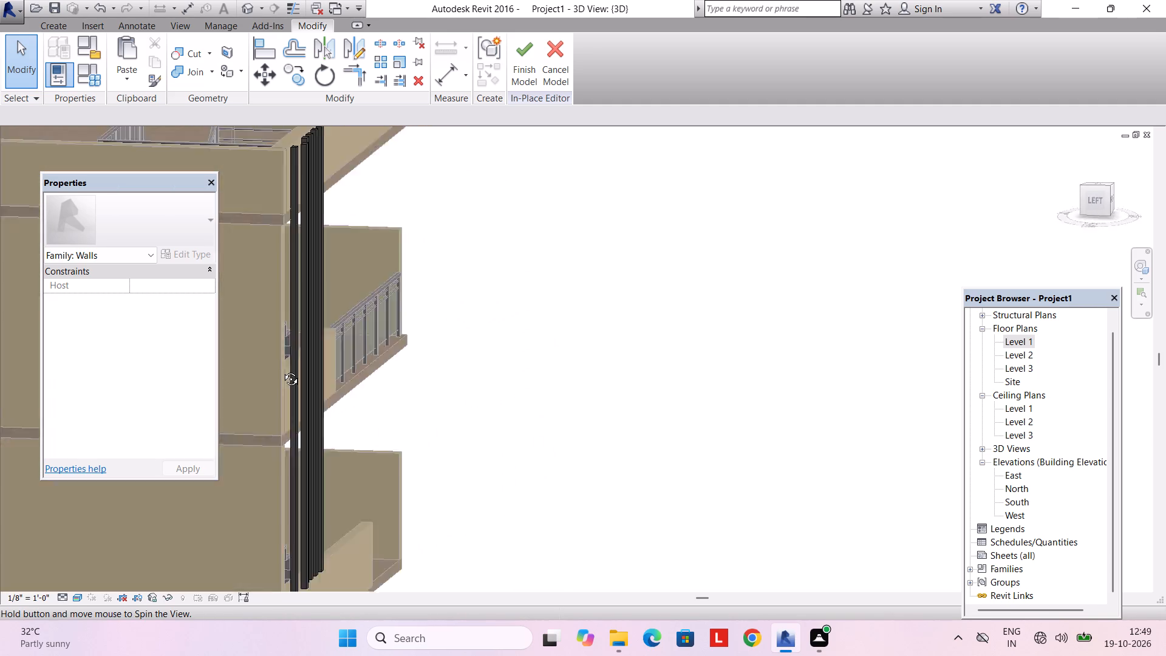
pyautogui.moveTo(282, 370); pyautogui.dragTo(177, 434, button='middle')
pyautogui.click(299, 379)
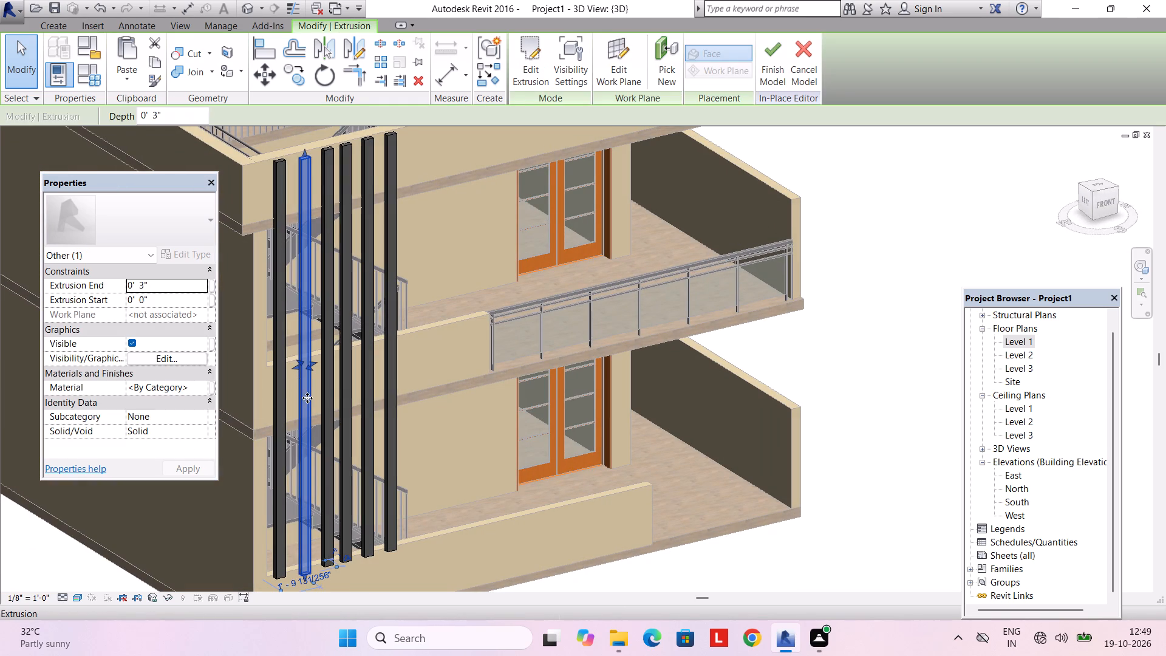
pyautogui.press('Delete')
# Delete the strip that now stands next to the first one, widening the gap in the row.
pyautogui.scroll(-4, 323, 410)
pyautogui.keyDown('shift'); pyautogui.moveTo(324, 419); pyautogui.dragTo(434, 357, button='middle'); pyautogui.keyUp('shift')
pyautogui.scroll(7, 363, 454)
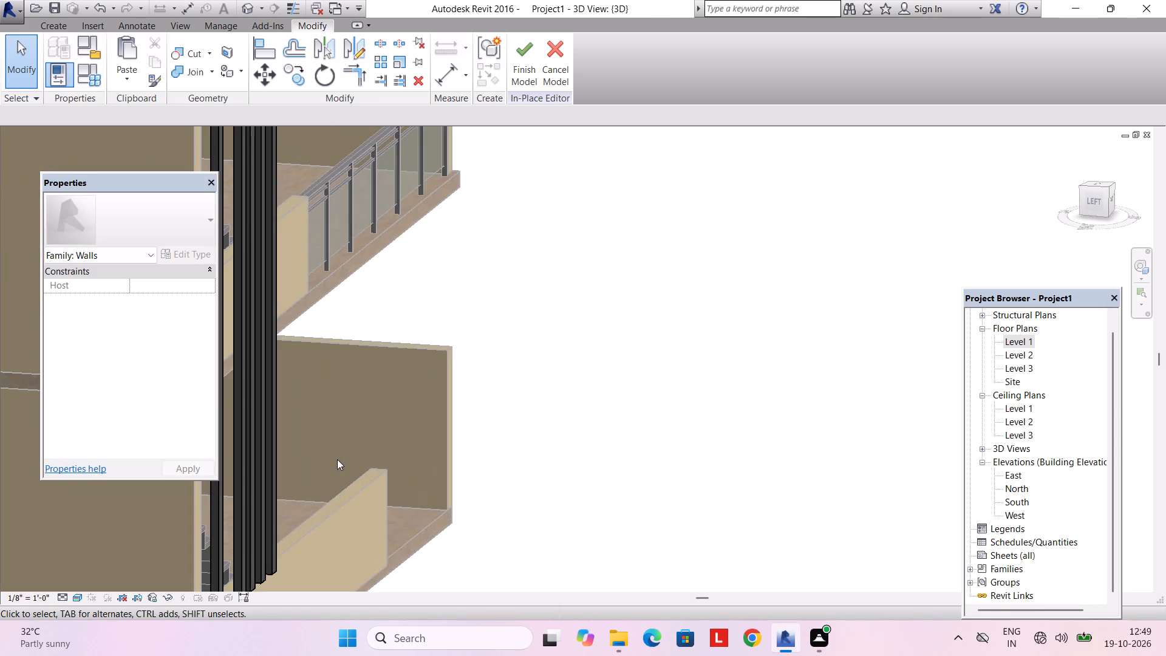
pyautogui.keyDown('shift'); pyautogui.moveTo(337, 457); pyautogui.dragTo(358, 430, button='middle'); pyautogui.keyUp('shift')
pyautogui.moveTo(350, 444); pyautogui.dragTo(400, 324, button='middle')
pyautogui.scroll(4, 313, 442)
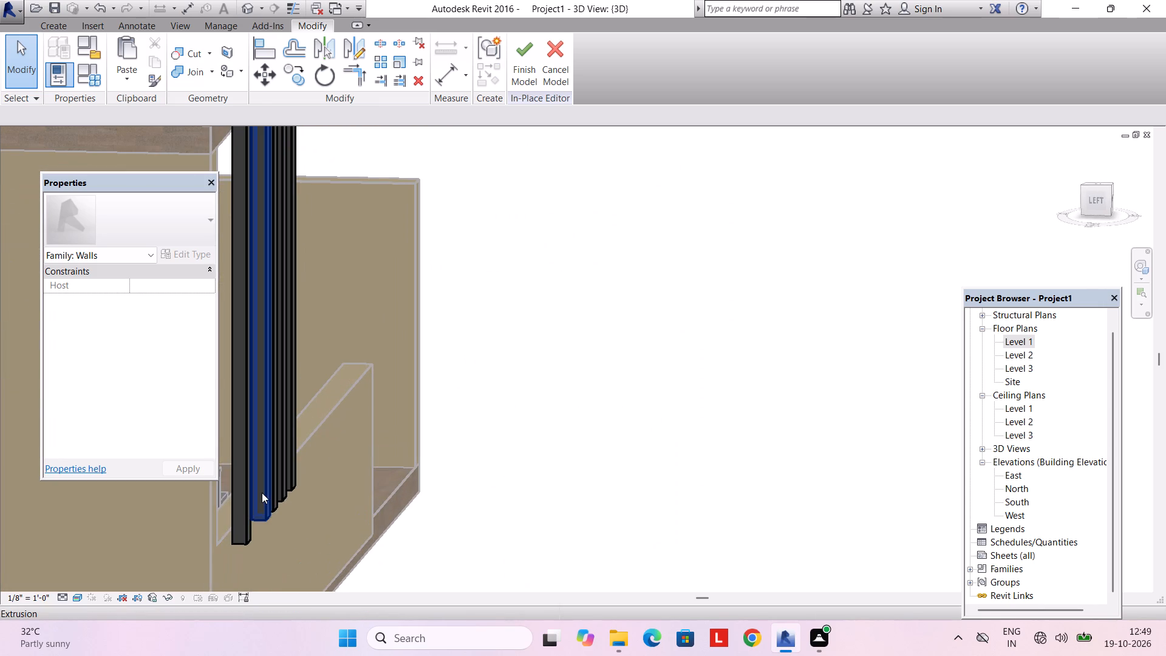
pyautogui.click(262, 493)
pyautogui.press('Delete')
pyautogui.press('End')
# Copy the first strip and paste two copies into the gap, with their lower ends at the ground-floor low wall's top.
pyautogui.keyDown('shift'); pyautogui.moveTo(285, 522); pyautogui.dragTo(246, 545, button='middle'); pyautogui.keyUp('shift')
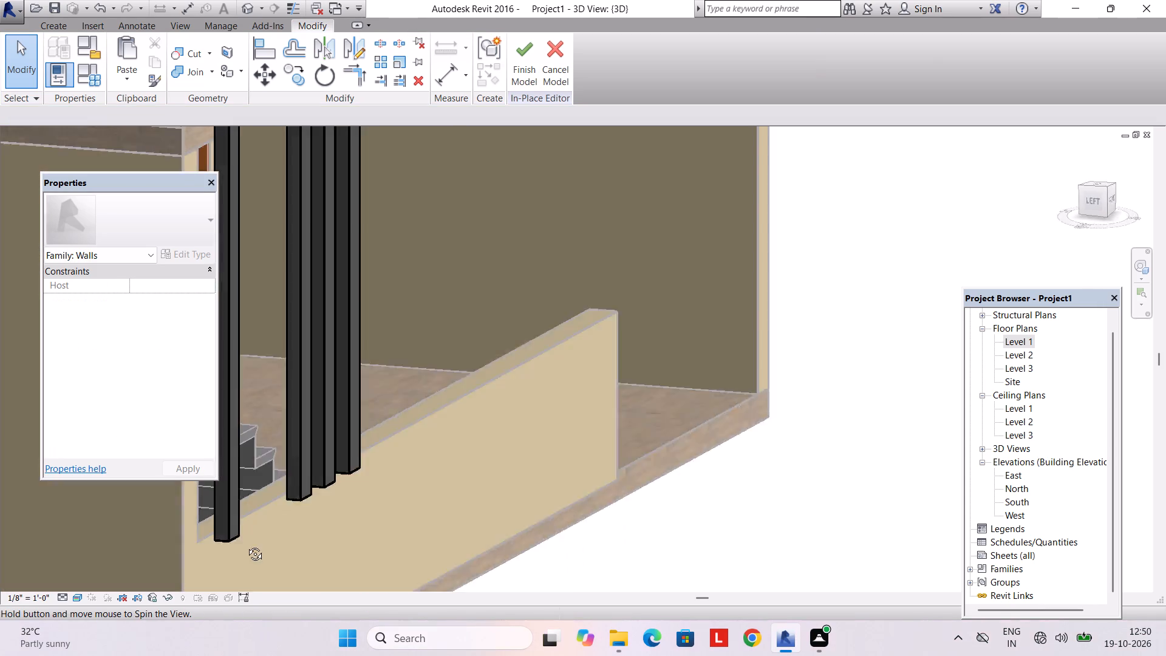
pyautogui.keyDown('shift'); pyautogui.moveTo(246, 545); pyautogui.dragTo(165, 562, button='middle'); pyautogui.keyUp('shift')
pyautogui.scroll(-7, 261, 333)
pyautogui.moveTo(302, 329); pyautogui.dragTo(259, 446, button='middle')
pyautogui.moveTo(311, 324); pyautogui.dragTo(312, 379, button='middle')
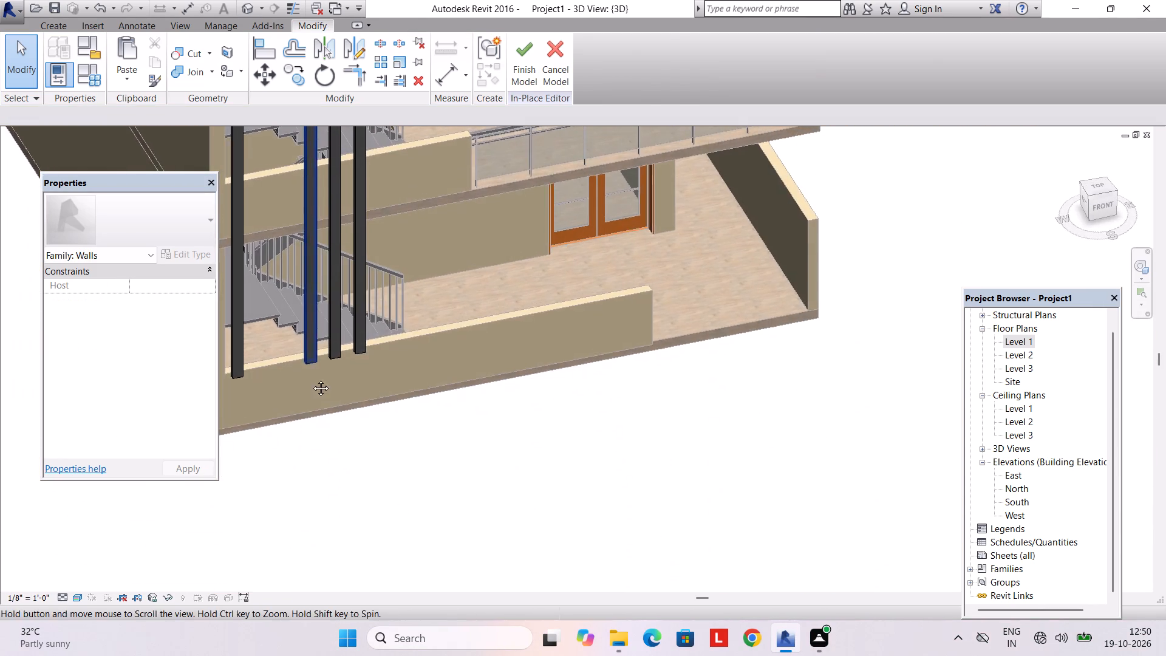
pyautogui.moveTo(312, 379); pyautogui.dragTo(319, 560, button='middle')
pyautogui.scroll(-1, 312, 379)
pyautogui.keyDown('shift'); pyautogui.moveTo(372, 516); pyautogui.dragTo(305, 401, button='middle'); pyautogui.keyUp('shift')
pyautogui.moveTo(305, 397); pyautogui.dragTo(410, 302, button='middle')
pyautogui.keyDown('shift'); pyautogui.moveTo(376, 388); pyautogui.dragTo(377, 337, button='middle'); pyautogui.keyUp('shift')
pyautogui.keyDown('shift'); pyautogui.scroll(1, 376, 371); pyautogui.keyUp('shift')
pyautogui.click(357, 365)
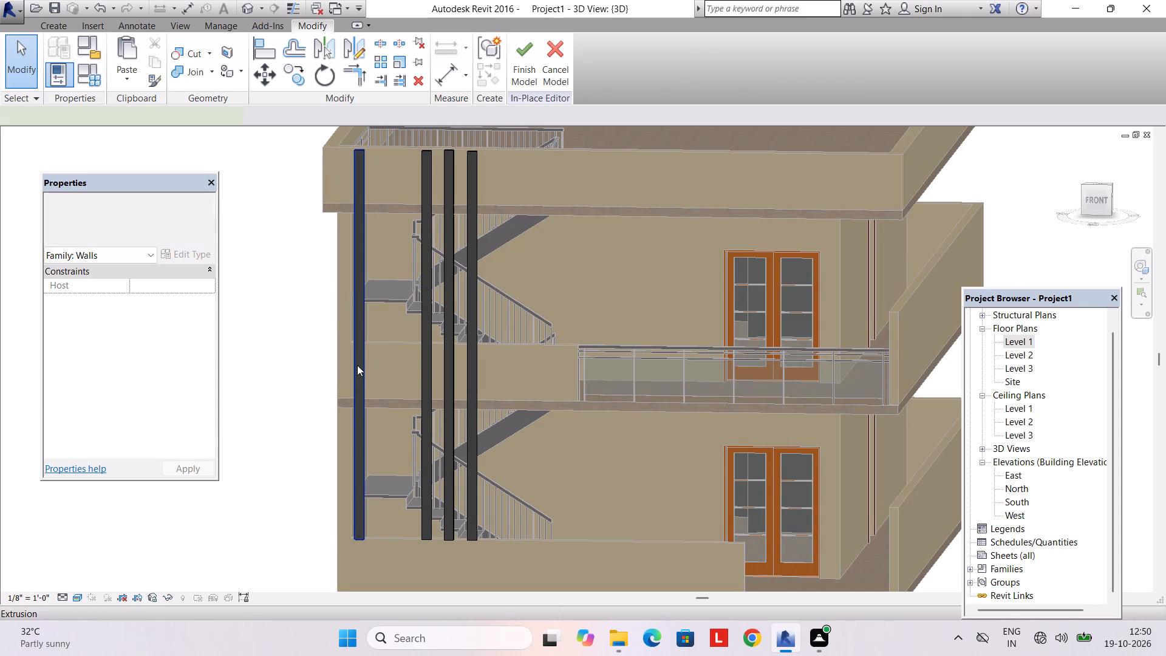
pyautogui.hotkey('ctrl', 'c')
pyautogui.press('Escape')
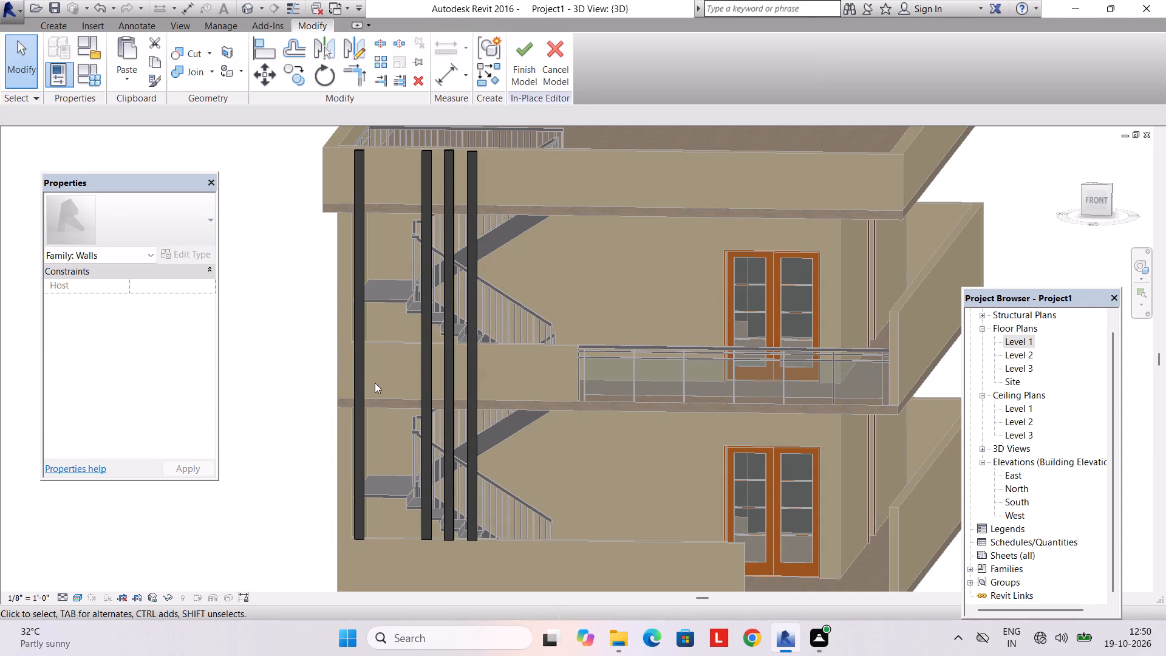
pyautogui.hotkey('ctrl', 'v')
pyautogui.scroll(2, 369, 525)
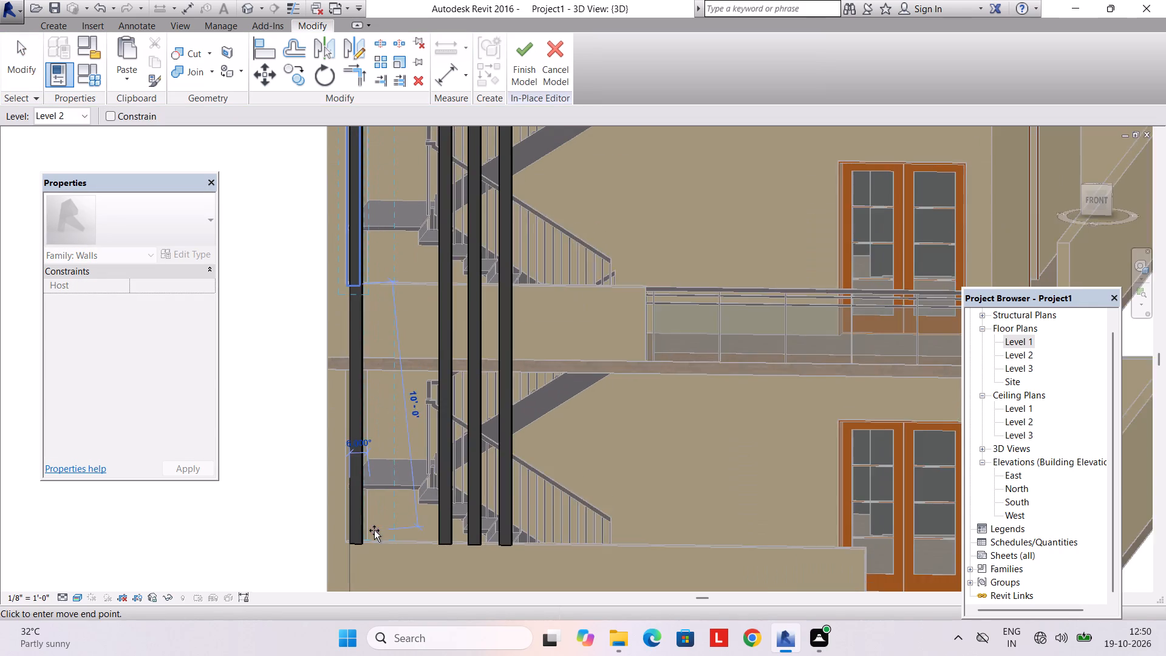
pyautogui.scroll(3, 375, 536)
pyautogui.click(377, 547)
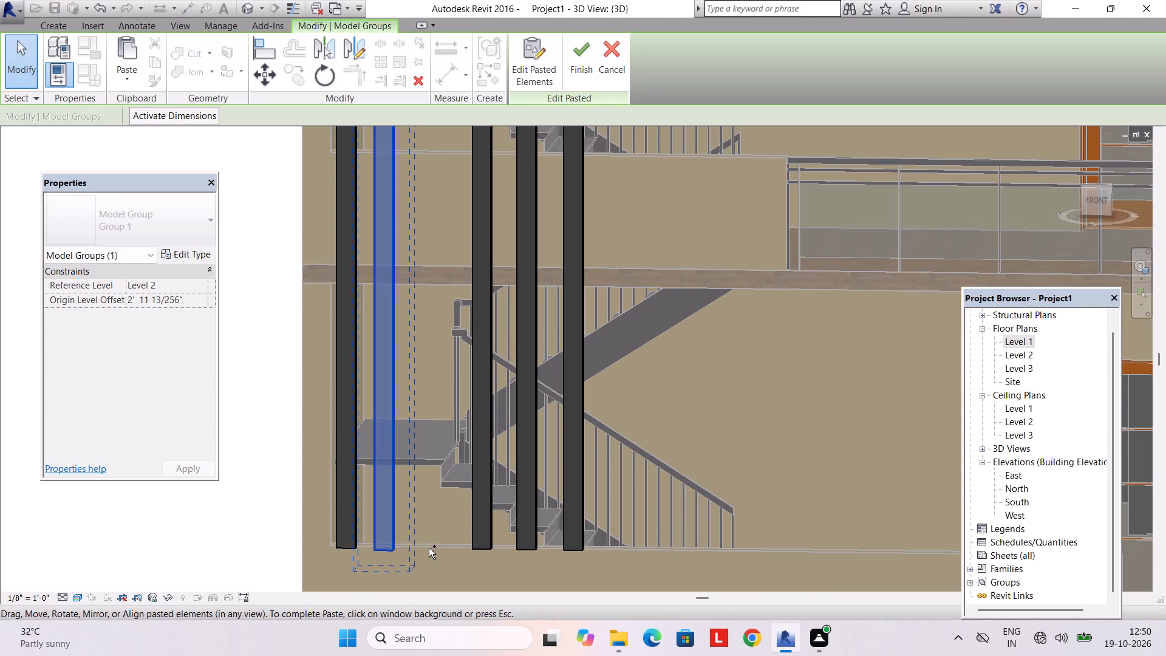
pyautogui.hotkey('ctrl', 'v')
pyautogui.click(420, 548)
pyautogui.press('Escape')
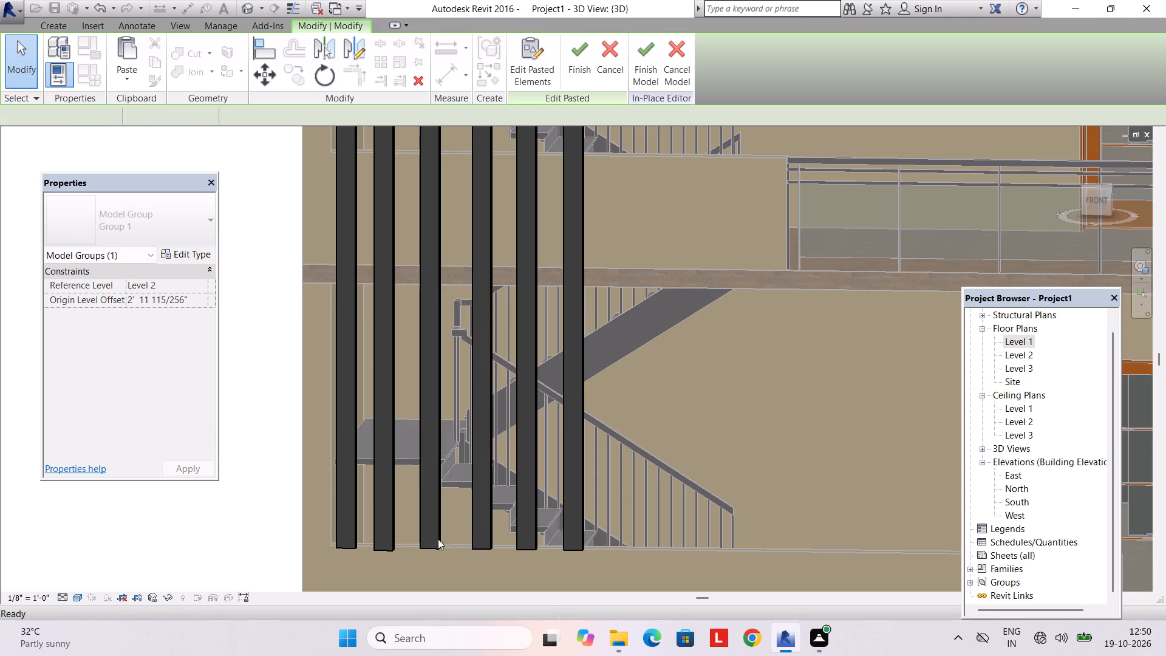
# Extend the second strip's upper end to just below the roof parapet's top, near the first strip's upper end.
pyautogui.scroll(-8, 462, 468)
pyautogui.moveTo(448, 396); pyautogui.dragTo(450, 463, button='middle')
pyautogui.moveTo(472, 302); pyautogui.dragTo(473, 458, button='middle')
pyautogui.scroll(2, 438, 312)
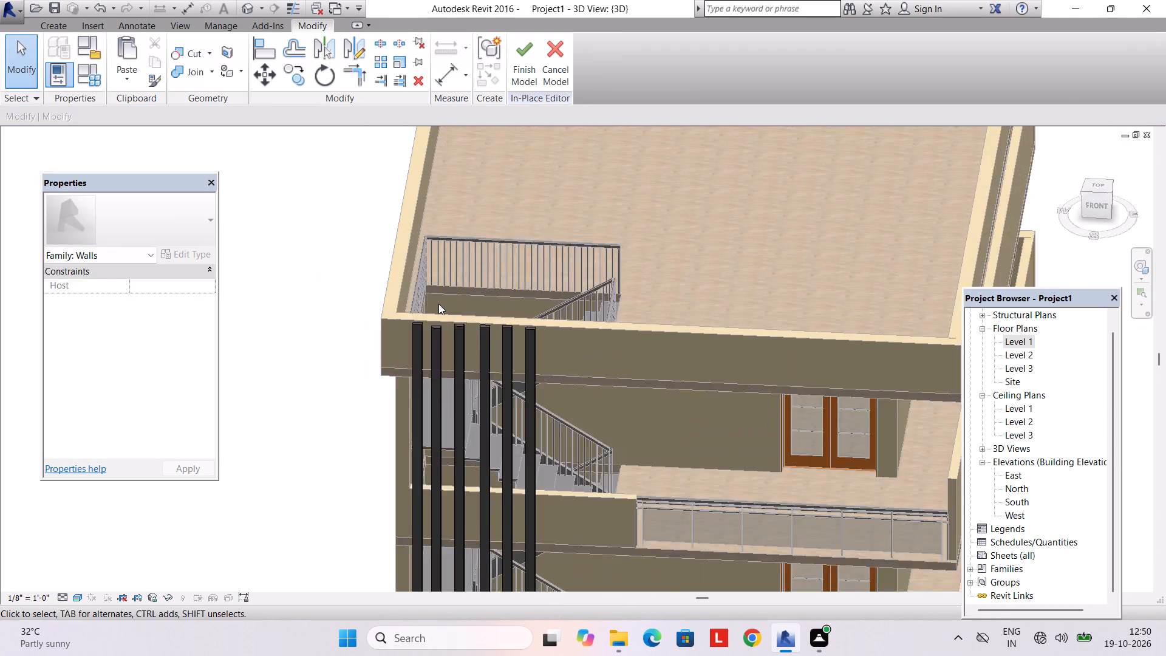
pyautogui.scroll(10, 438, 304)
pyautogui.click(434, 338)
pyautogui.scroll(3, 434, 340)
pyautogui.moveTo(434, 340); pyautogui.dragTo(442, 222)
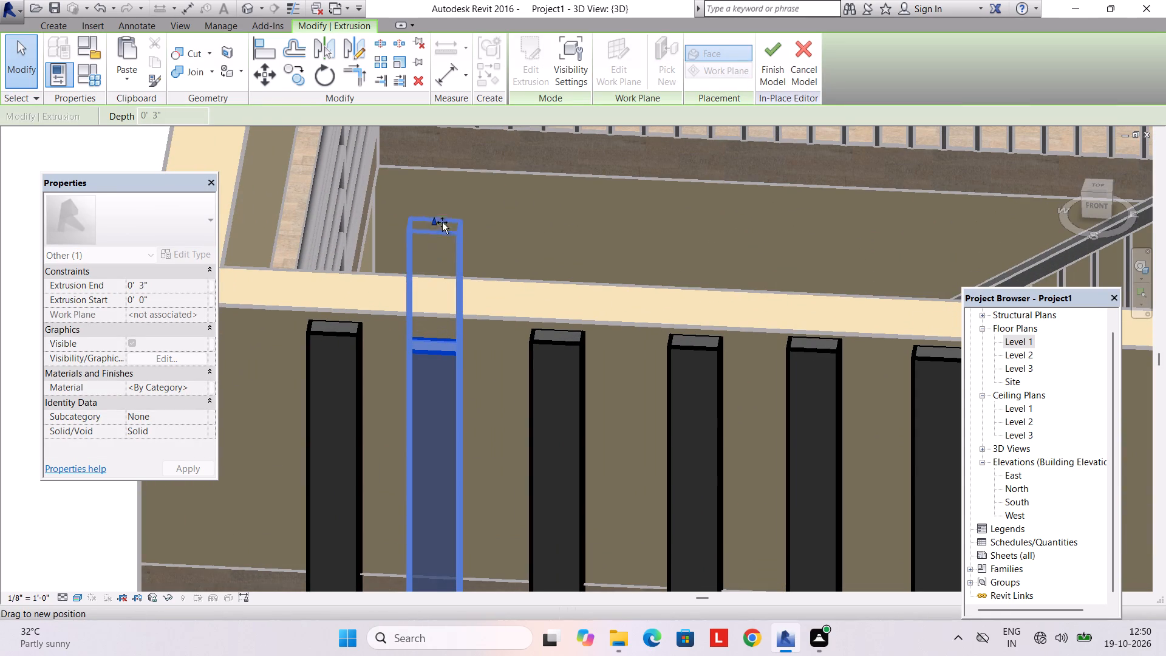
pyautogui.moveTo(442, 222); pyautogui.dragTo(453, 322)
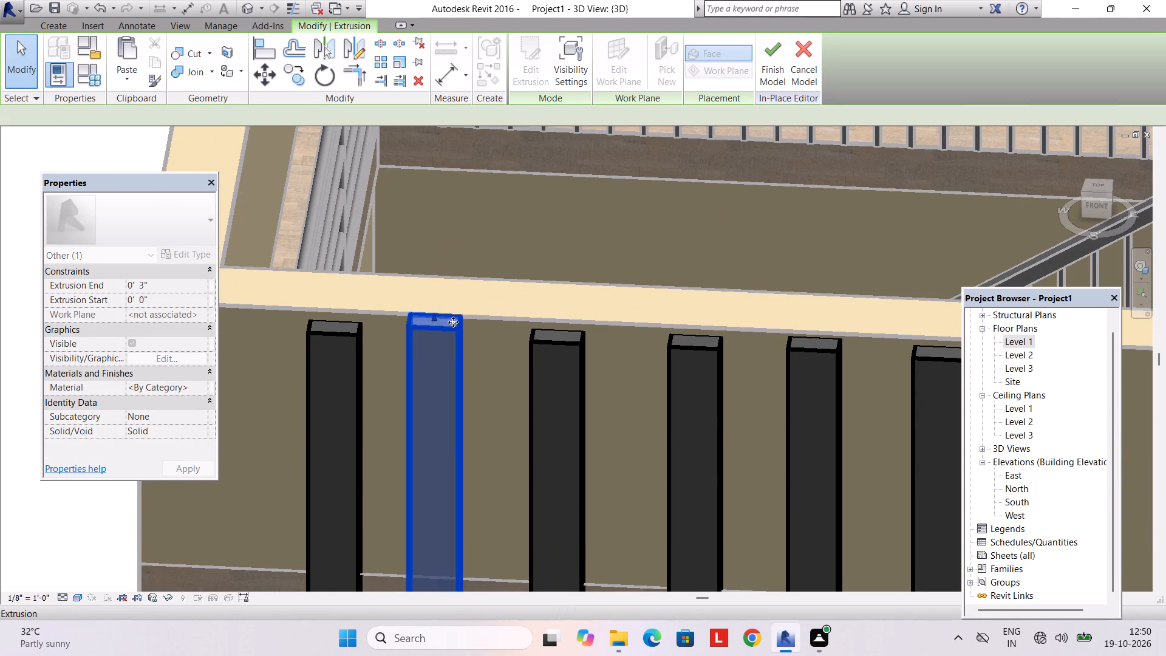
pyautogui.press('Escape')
# Delete the pasted second strip that stands forward of the row.
pyautogui.keyDown('shift'); pyautogui.moveTo(441, 343); pyautogui.dragTo(697, 282, button='middle'); pyautogui.keyUp('shift')
pyautogui.keyDown('shift'); pyautogui.moveTo(697, 282); pyautogui.dragTo(657, 347, button='middle'); pyautogui.keyUp('shift')
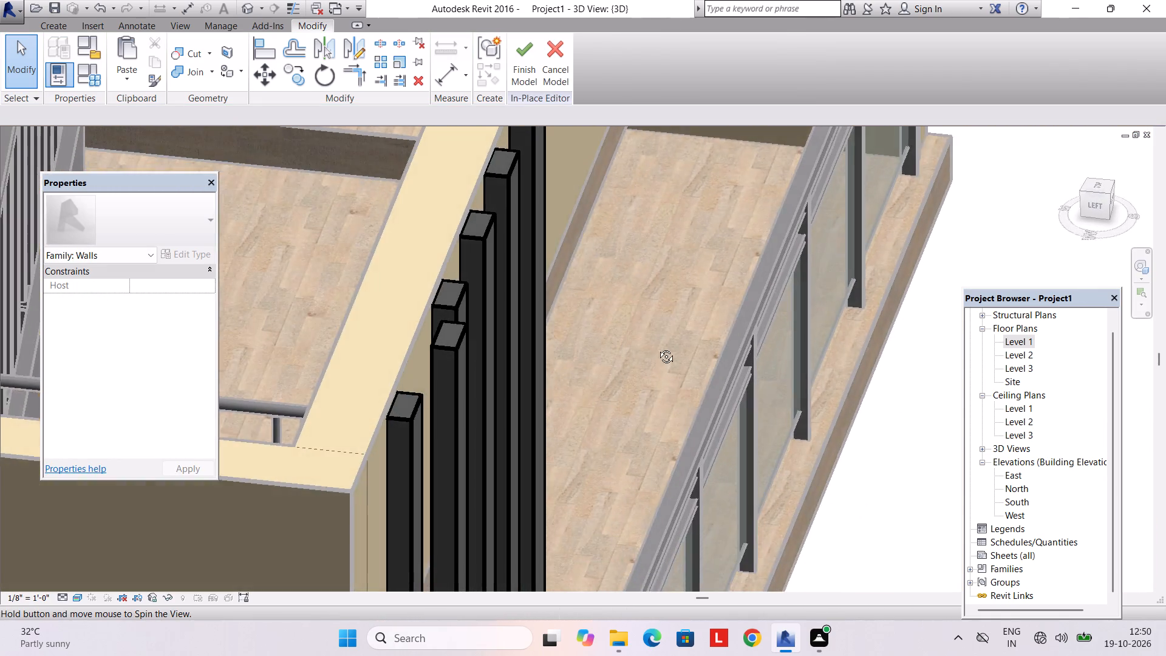
pyautogui.keyDown('shift'); pyautogui.moveTo(657, 347); pyautogui.dragTo(692, 332, button='middle'); pyautogui.keyUp('shift')
pyautogui.keyDown('shift'); pyautogui.scroll(1, 636, 349); pyautogui.keyUp('shift')
pyautogui.keyDown('shift'); pyautogui.moveTo(635, 349); pyautogui.dragTo(602, 389, button='middle'); pyautogui.keyUp('shift')
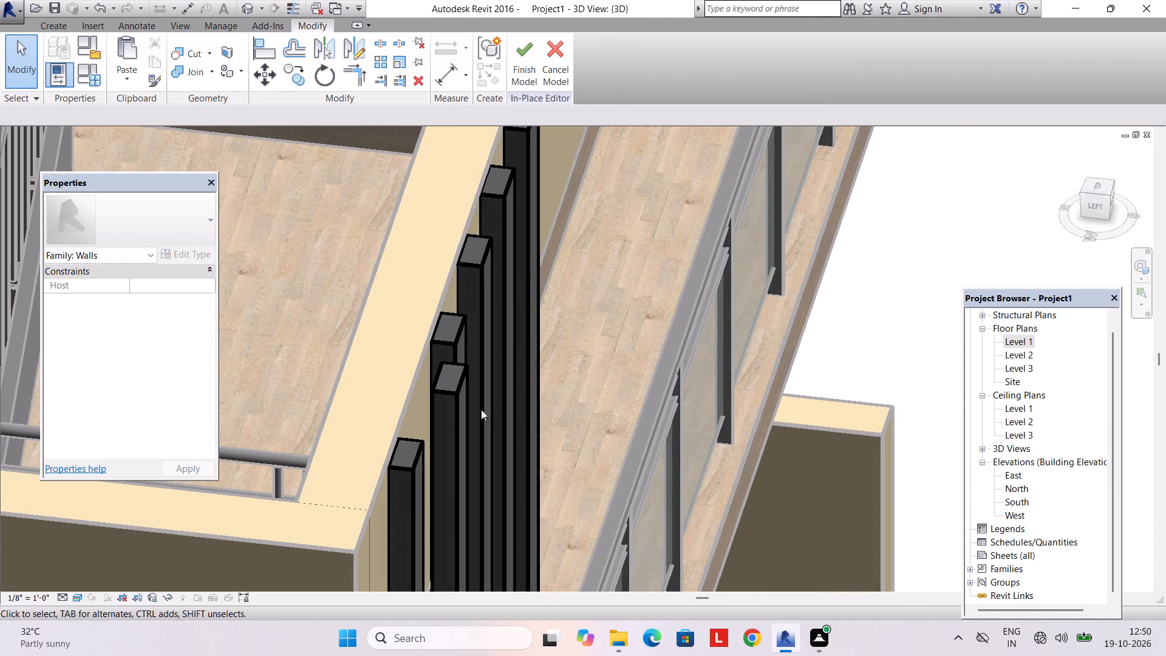
pyautogui.click(450, 392)
pyautogui.press('Delete')
pyautogui.scroll(-4, 438, 426)
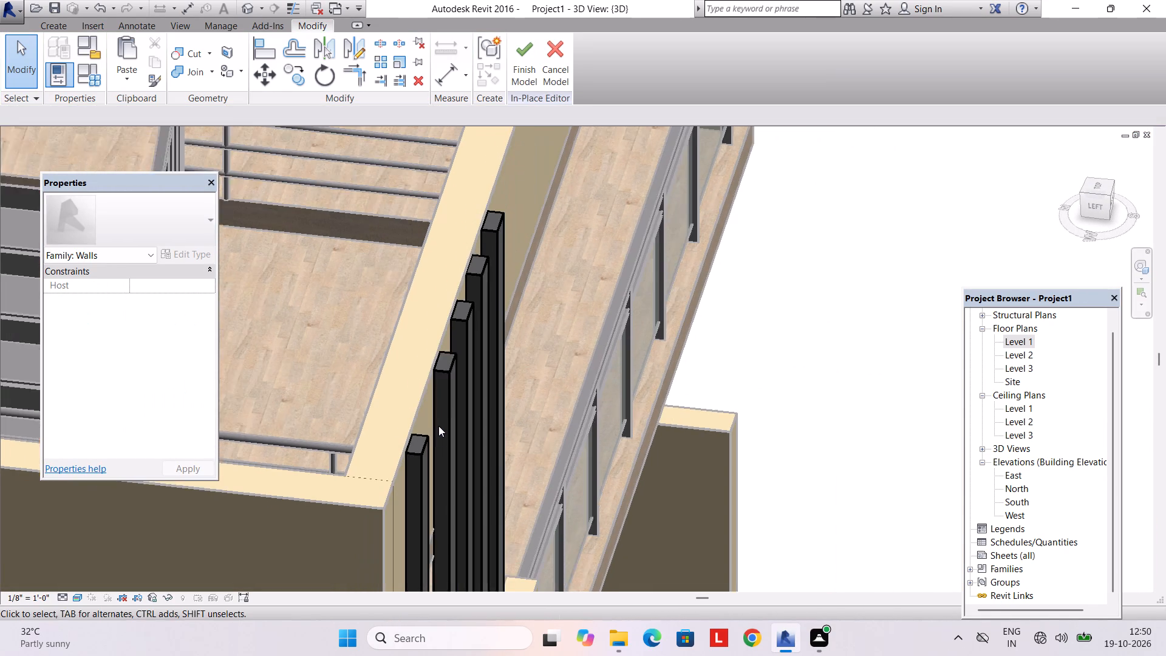
# Copy the first strip again and paste it beside the original as the new second strip, just above the low wall.
pyautogui.click(415, 458)
pyautogui.hotkey('ctrl', 'c')
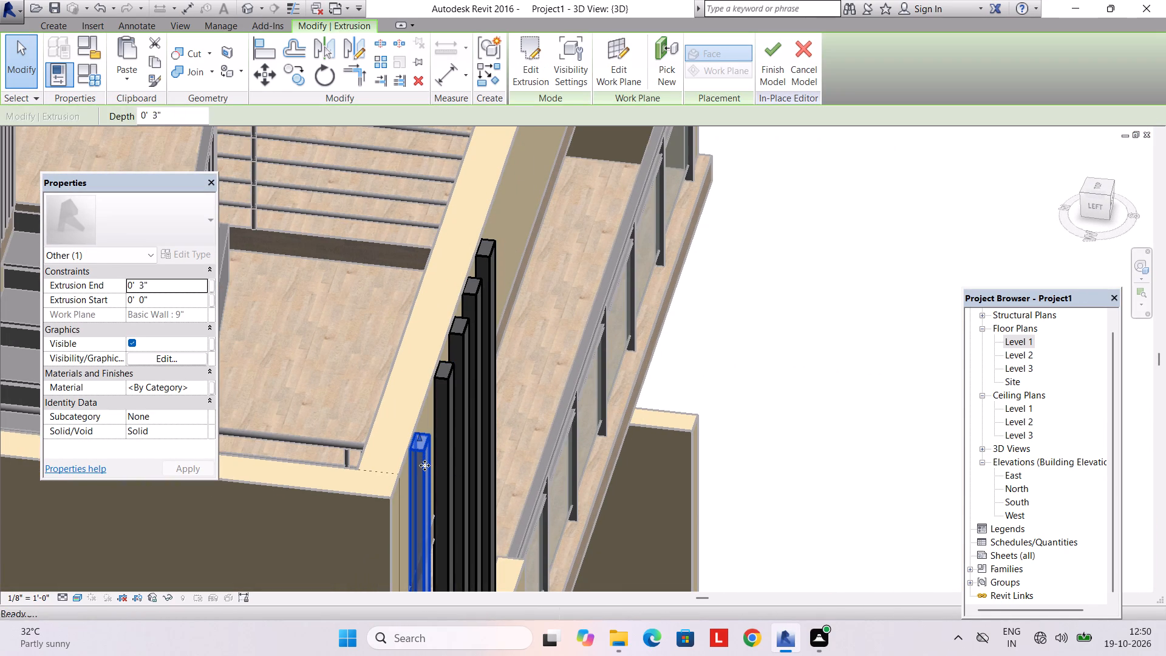
pyautogui.press('Escape')
pyautogui.hotkey('ctrl', 'v')
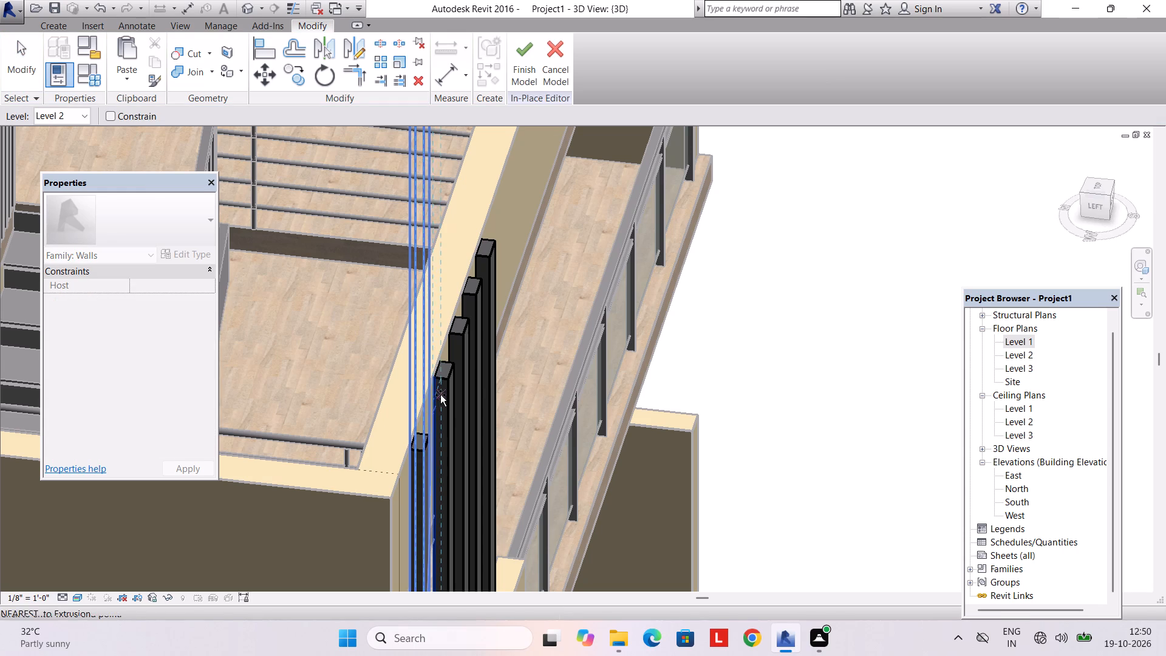
pyautogui.moveTo(455, 492); pyautogui.dragTo(394, 473, button='middle')
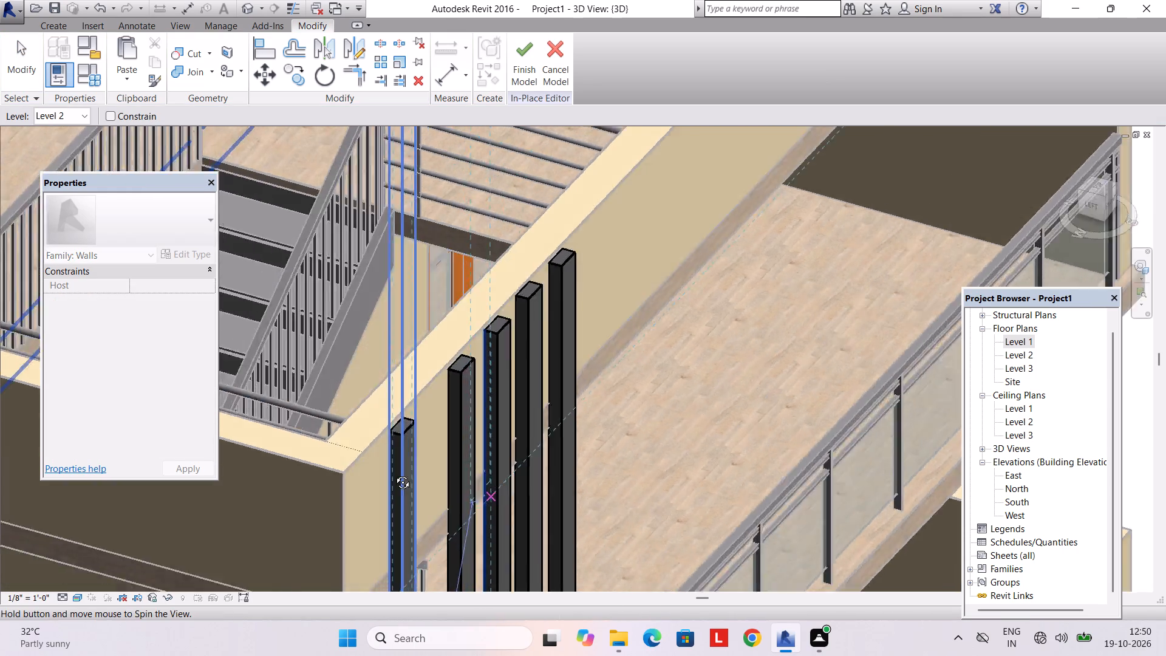
pyautogui.moveTo(394, 473); pyautogui.dragTo(286, 365, button='middle')
pyautogui.scroll(-8, 428, 457)
pyautogui.moveTo(427, 470); pyautogui.dragTo(378, 211, button='middle')
pyautogui.scroll(7, 404, 440)
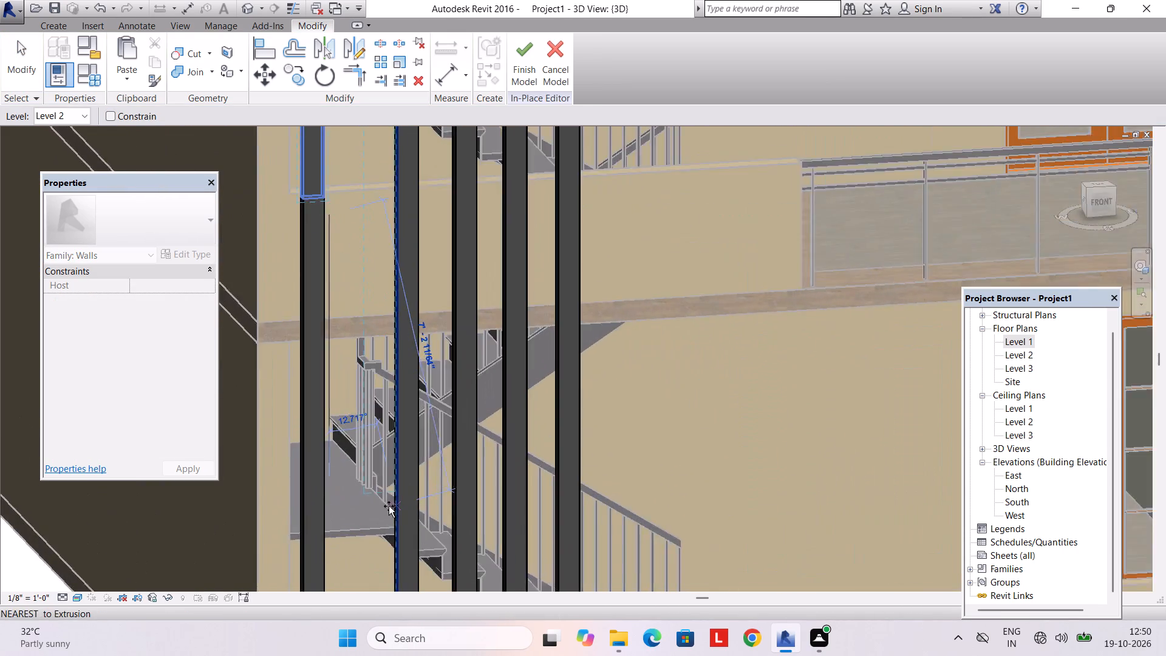
pyautogui.moveTo(387, 507); pyautogui.dragTo(338, 251, button='middle')
pyautogui.click(305, 394)
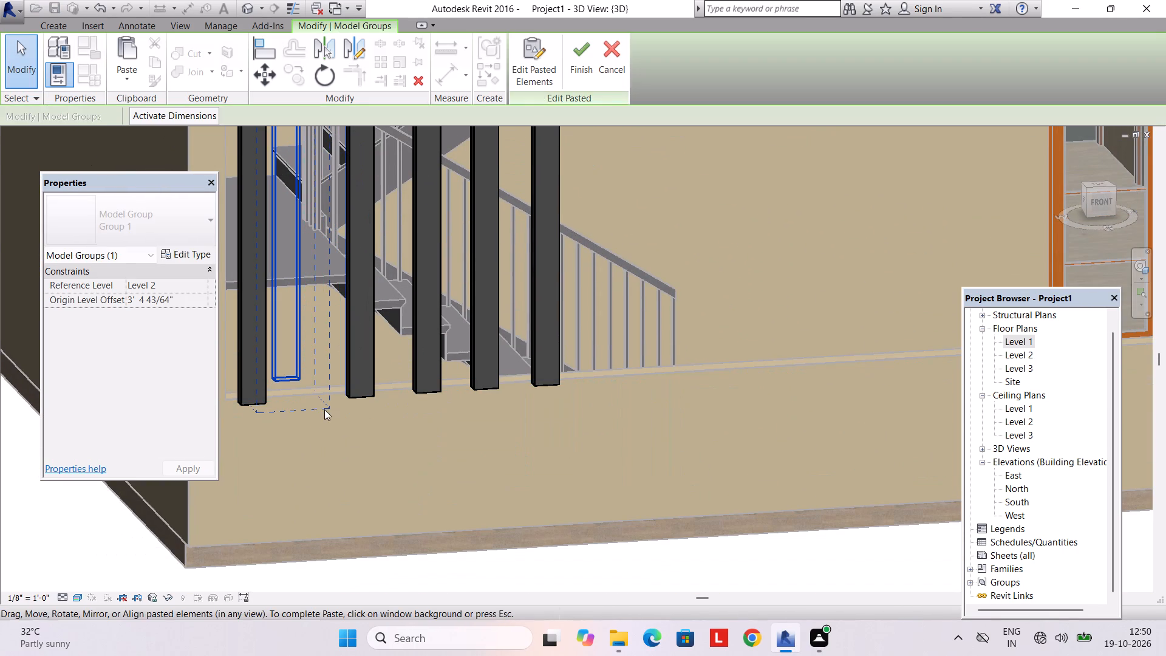
pyautogui.press('Escape')
# Nudge the new second strip sideways, away from the first strip, until it sits midway between its neighbours.
pyautogui.scroll(-4, 312, 380)
pyautogui.keyDown('shift'); pyautogui.moveTo(310, 375); pyautogui.dragTo(372, 497, button='middle'); pyautogui.keyUp('shift')
pyautogui.scroll(-5, 329, 248)
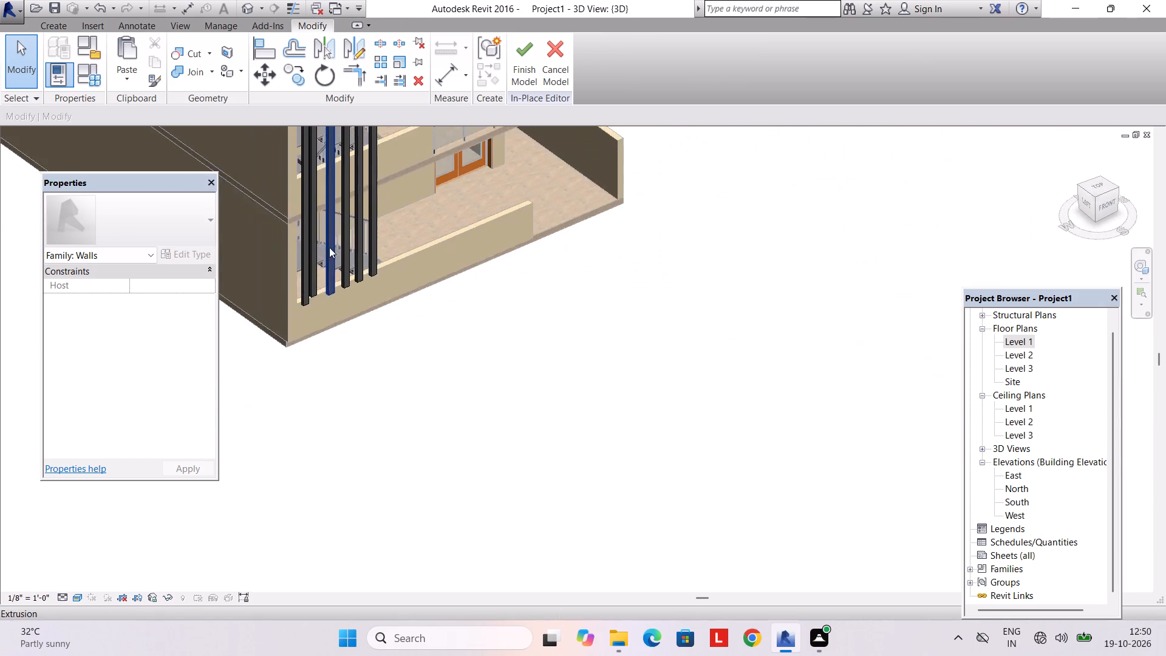
pyautogui.moveTo(329, 251); pyautogui.dragTo(335, 436, button='middle')
pyautogui.scroll(-1, 335, 434)
pyautogui.moveTo(324, 194); pyautogui.dragTo(371, 299, button='middle')
pyautogui.scroll(11, 301, 281)
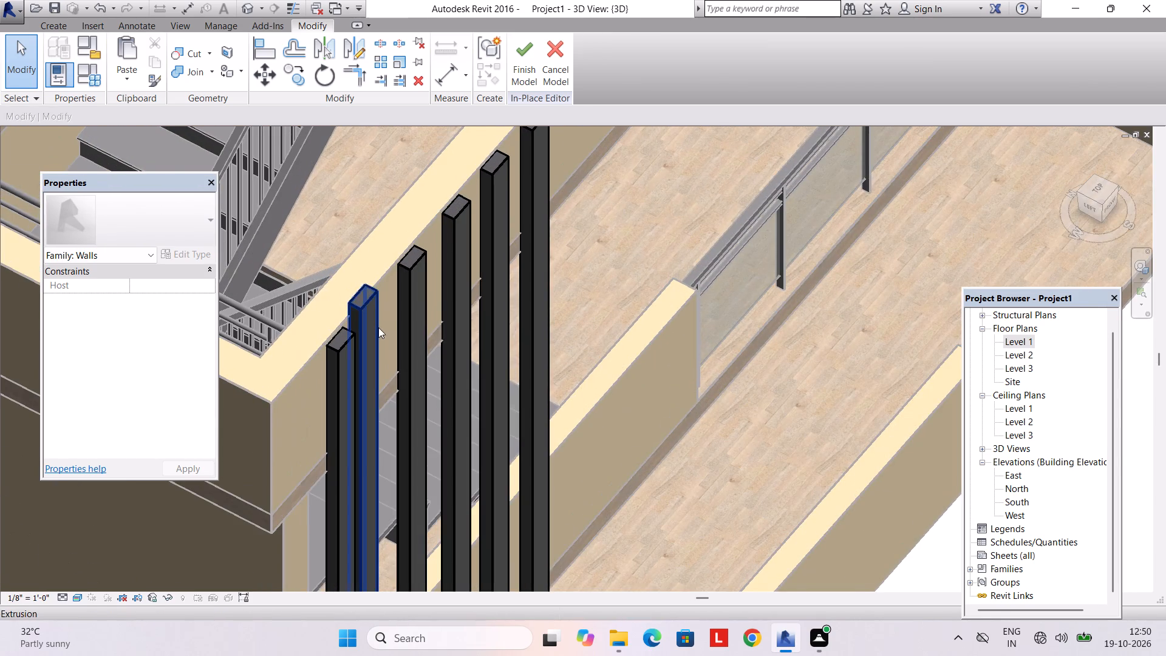
pyautogui.keyDown('shift'); pyautogui.moveTo(378, 327); pyautogui.dragTo(319, 107, button='middle'); pyautogui.keyUp('shift')
pyautogui.scroll(-8, 420, 200)
pyautogui.moveTo(403, 307); pyautogui.dragTo(318, 206, button='middle')
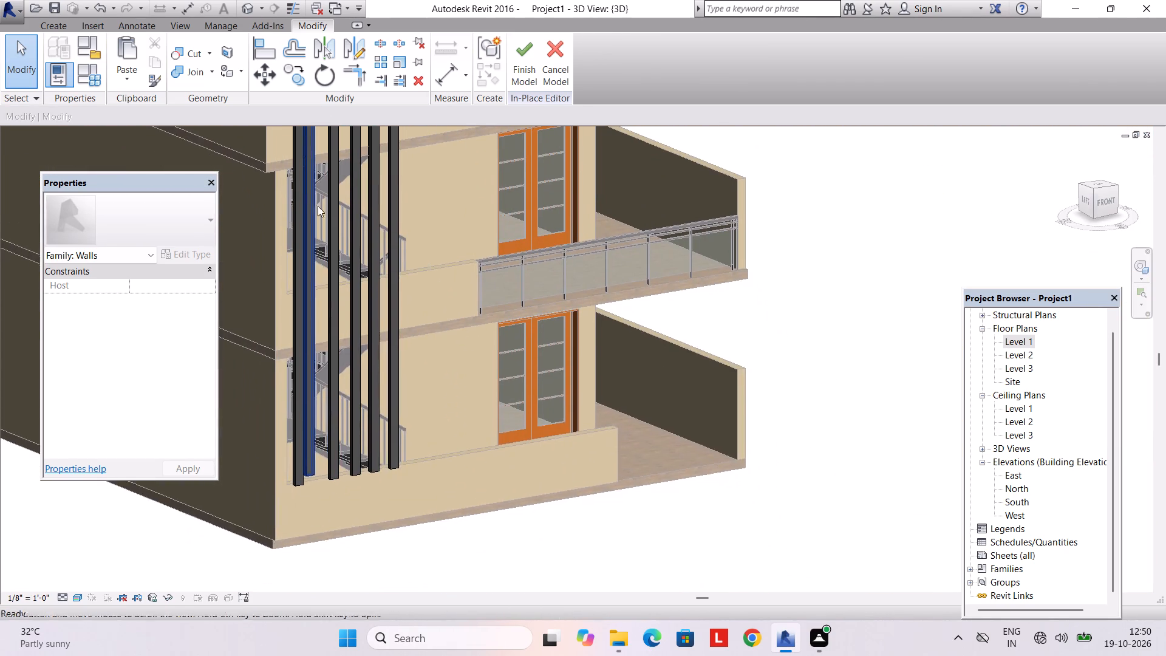
pyautogui.keyDown('shift'); pyautogui.moveTo(367, 321); pyautogui.dragTo(315, 374, button='middle'); pyautogui.keyUp('shift')
pyautogui.click(308, 428)
pyautogui.press('Down')
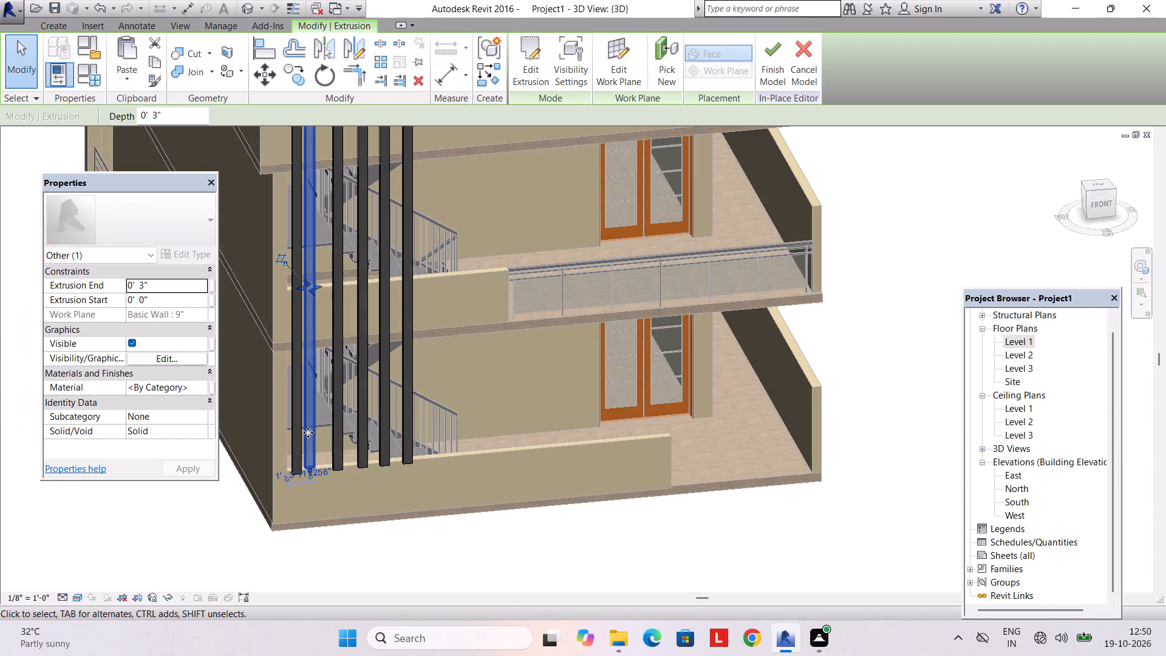
pyautogui.press('Down')
pyautogui.press('Up')
pyautogui.press('Up')
pyautogui.press('Right')
pyautogui.press('Right')
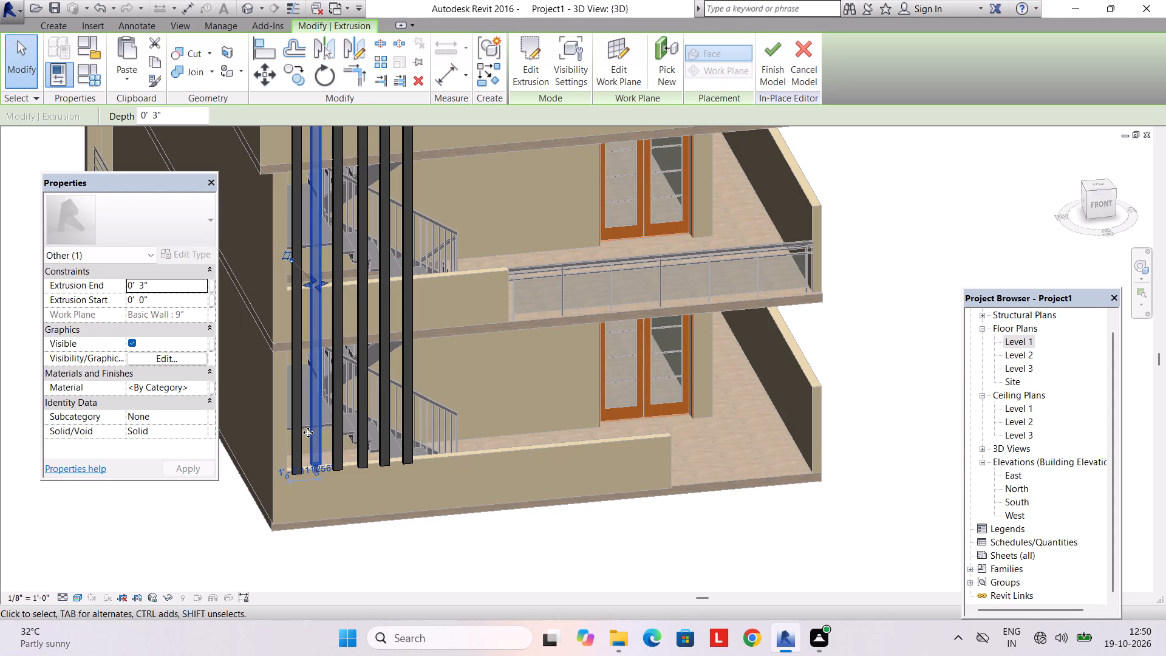
pyautogui.press('Left')
pyautogui.press('Right')
pyautogui.press('Escape')
# Delete all six vertical strips standing in front of the staircase.
pyautogui.scroll(2, 351, 415)
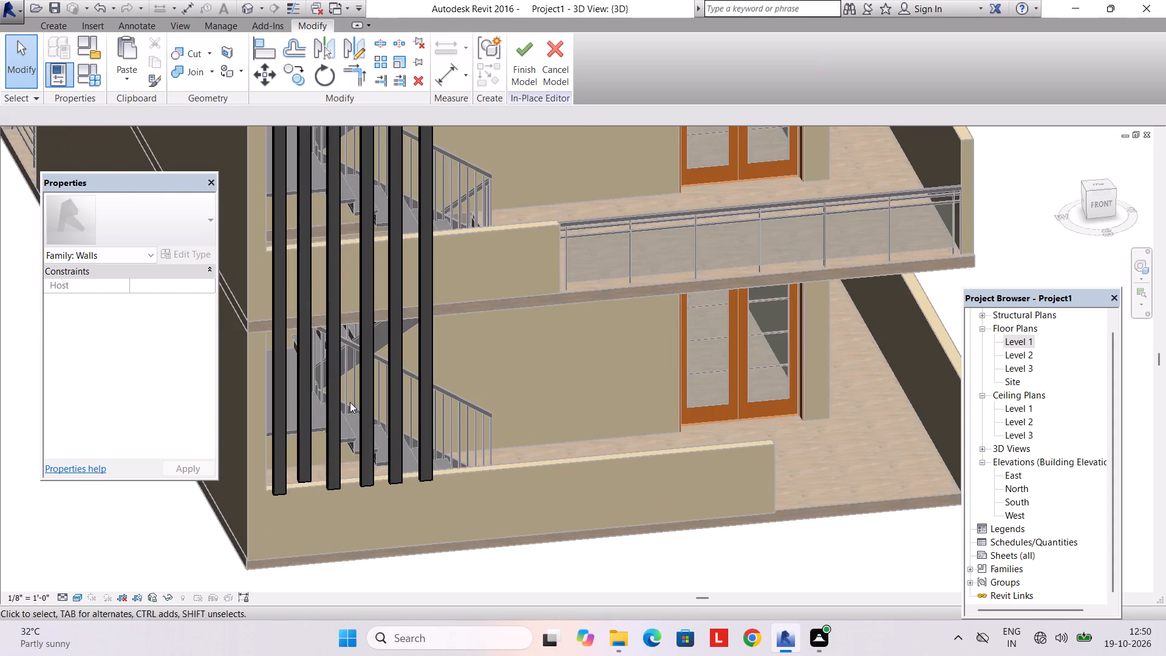
pyautogui.keyDown('shift'); pyautogui.moveTo(341, 401); pyautogui.dragTo(472, 395, button='middle'); pyautogui.keyUp('shift')
pyautogui.scroll(2, 346, 452)
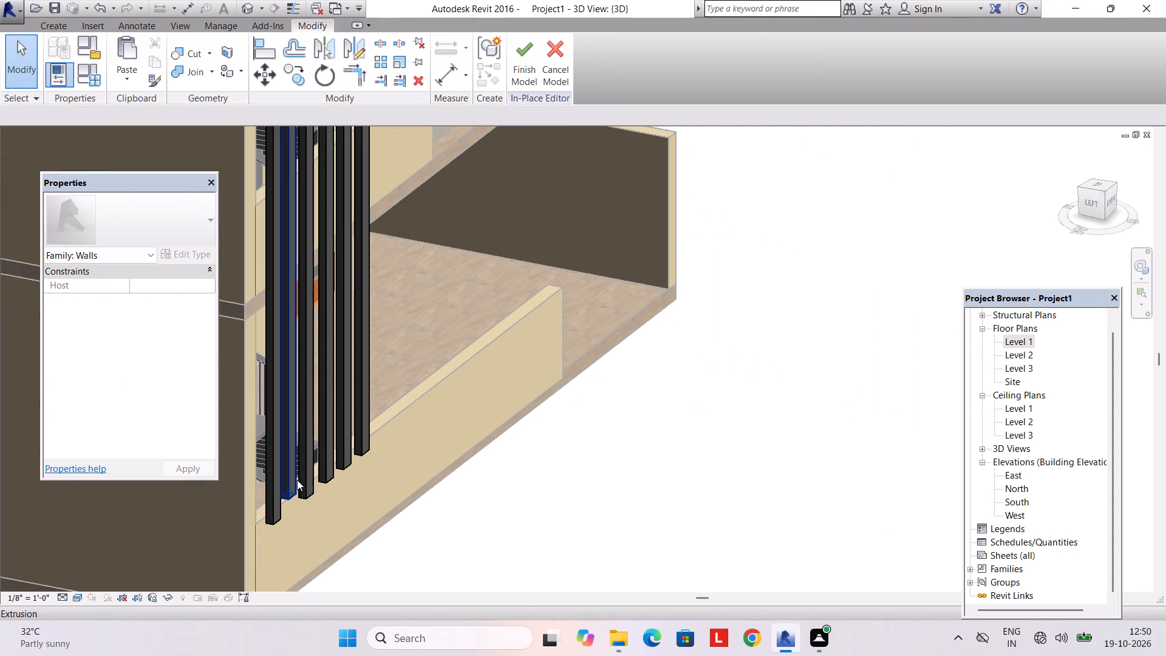
pyautogui.click(297, 480)
pyautogui.keyDown('shift'); pyautogui.moveTo(298, 492); pyautogui.dragTo(376, 463, button='middle'); pyautogui.keyUp('shift')
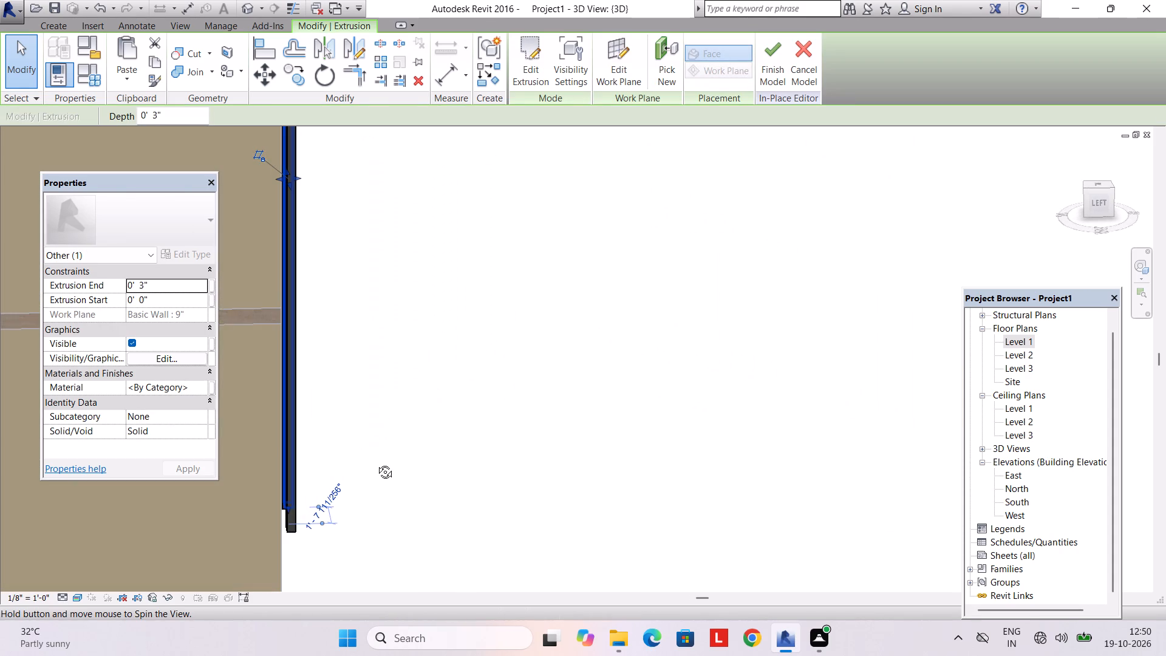
pyautogui.keyDown('shift'); pyautogui.moveTo(376, 463); pyautogui.dragTo(360, 521, button='middle'); pyautogui.keyUp('shift')
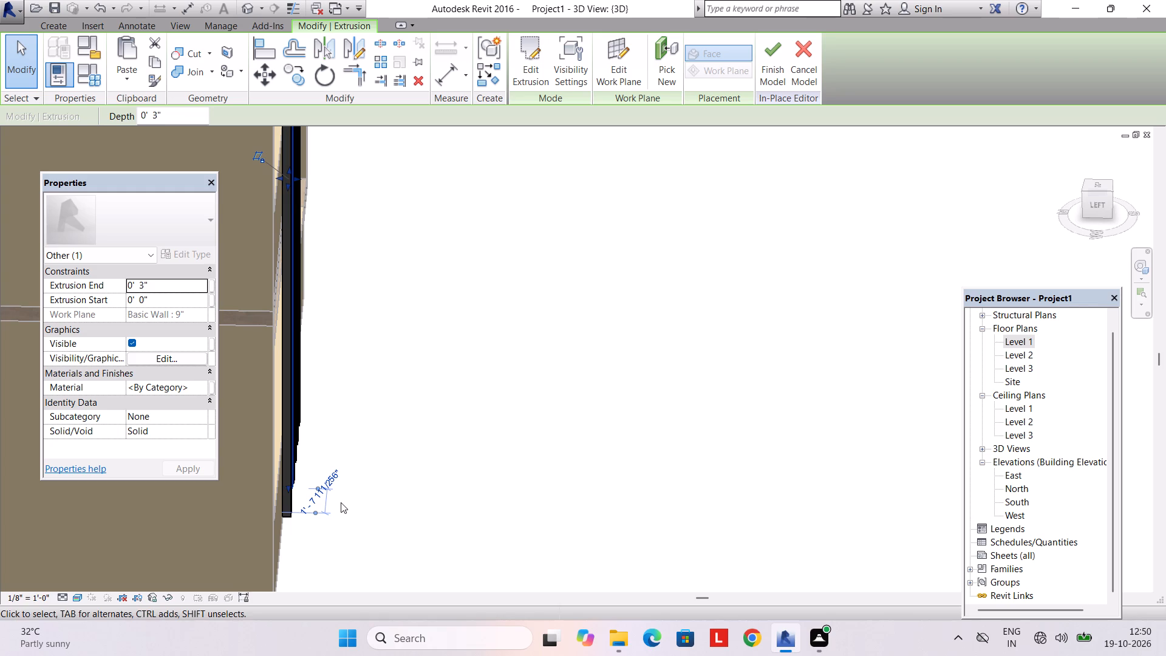
pyautogui.press('Delete')
pyautogui.click(283, 498)
pyautogui.press('Delete')
pyautogui.click(293, 473)
pyautogui.press('Delete')
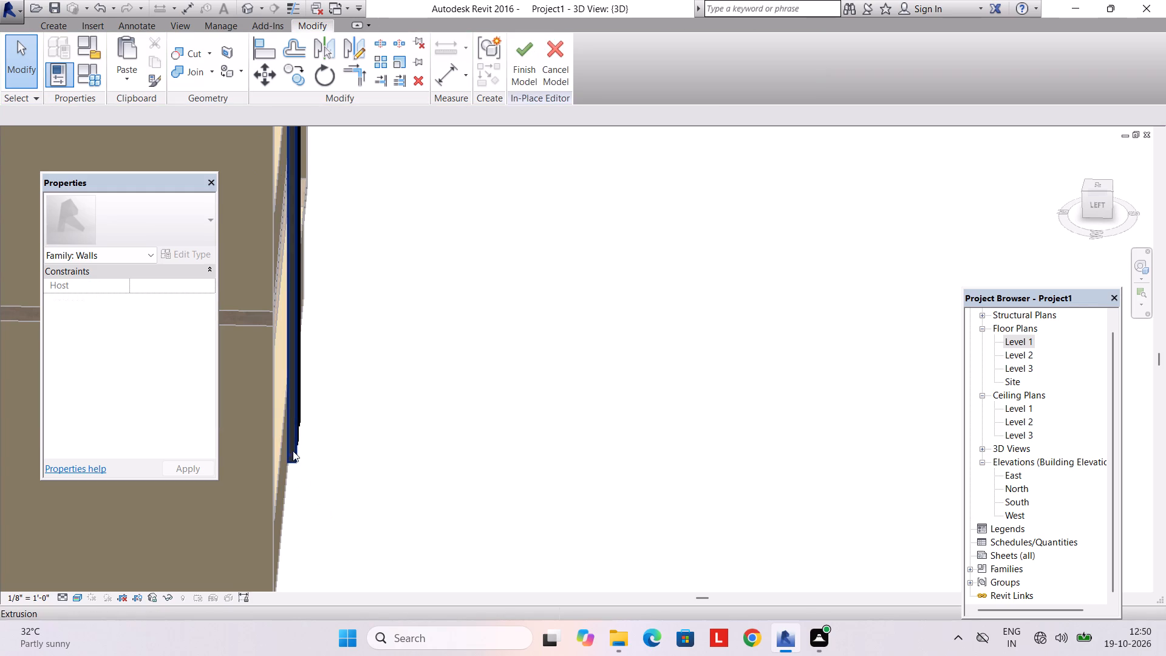
pyautogui.click(293, 445)
pyautogui.press('Delete')
pyautogui.click(298, 419)
pyautogui.press('Delete')
pyautogui.click(300, 411)
pyautogui.press('Delete')
pyautogui.press('Escape')
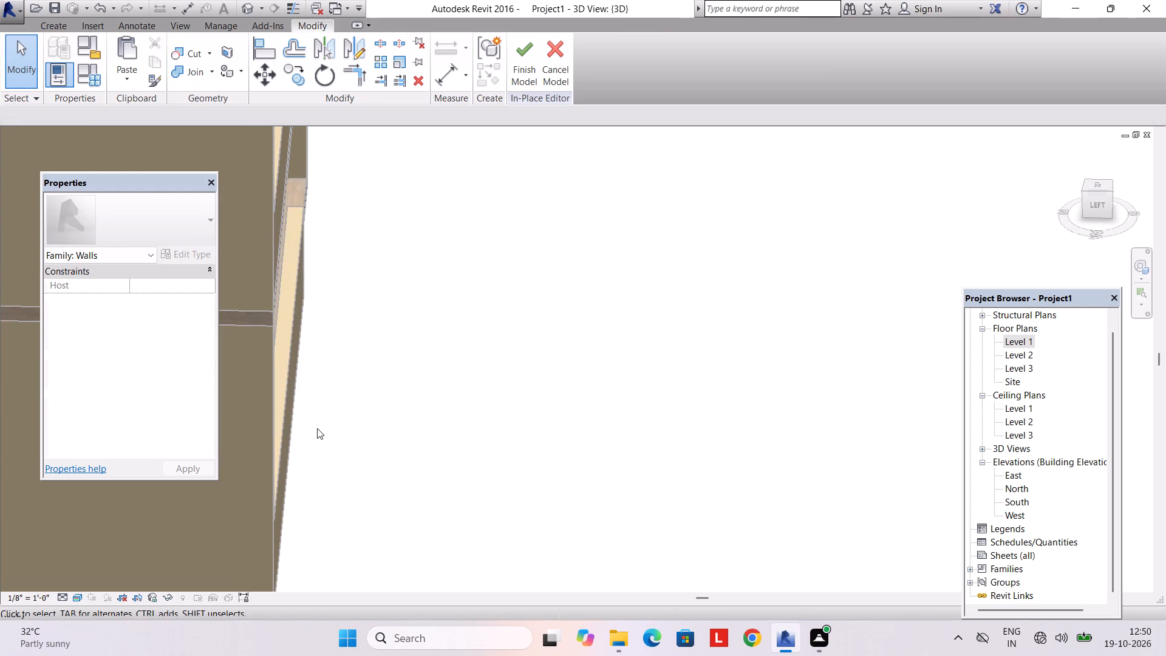
# Start a solid extrusion for a new strip before the staircase, using a rectangular sketch profile.
pyautogui.keyDown('shift'); pyautogui.moveTo(326, 445); pyautogui.dragTo(206, 369, button='middle'); pyautogui.keyUp('shift')
pyautogui.scroll(-4, 240, 384)
pyautogui.keyDown('shift'); pyautogui.moveTo(279, 386); pyautogui.dragTo(403, 519, button='middle'); pyautogui.keyUp('shift')
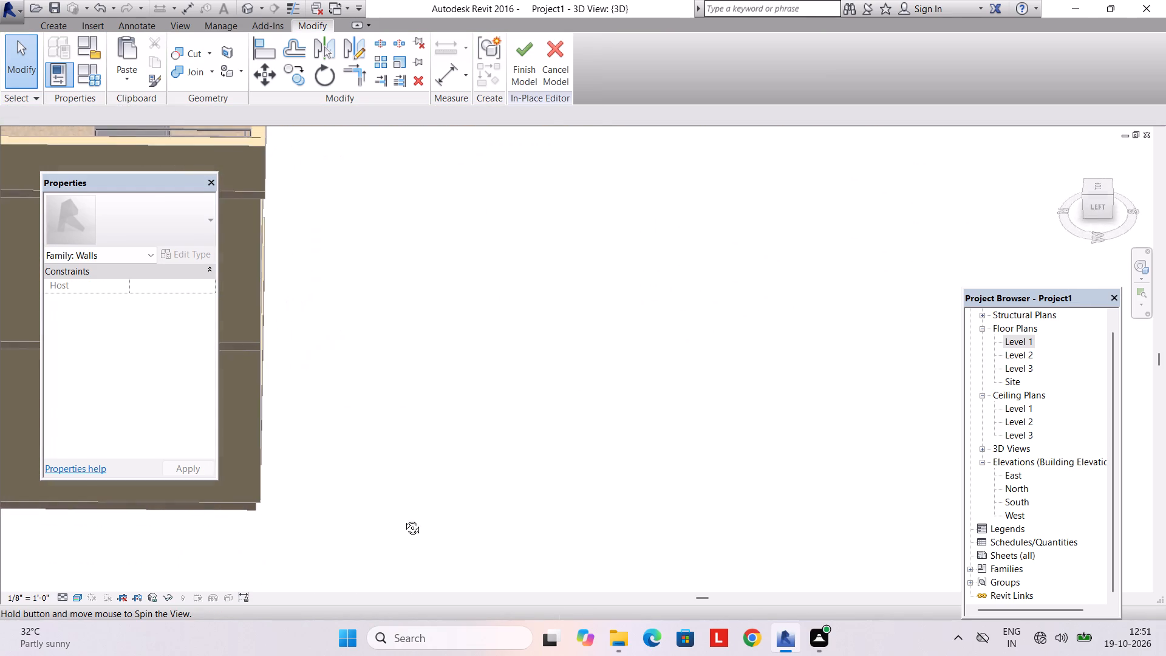
pyautogui.keyDown('shift'); pyautogui.moveTo(403, 519); pyautogui.dragTo(384, 589, button='middle'); pyautogui.keyUp('shift')
pyautogui.keyDown('shift'); pyautogui.scroll(-1, 387, 587); pyautogui.keyUp('shift')
pyautogui.keyDown('shift'); pyautogui.moveTo(239, 335); pyautogui.dragTo(245, 495, button='middle'); pyautogui.keyUp('shift')
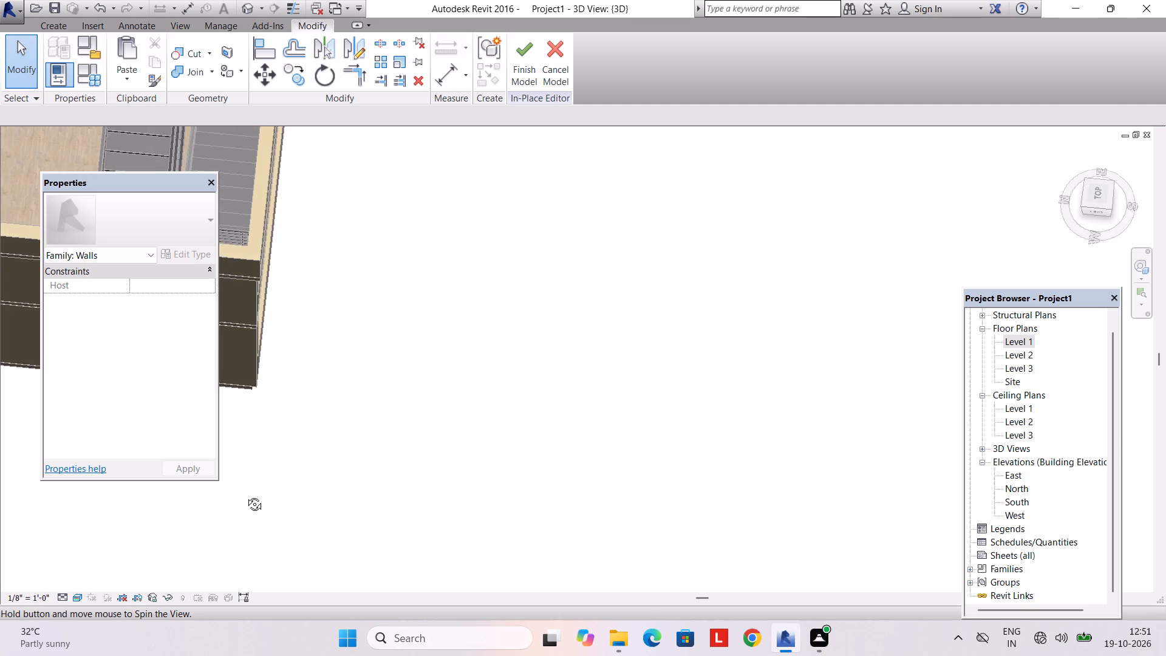
pyautogui.keyDown('shift'); pyautogui.moveTo(245, 495); pyautogui.dragTo(171, 268, button='middle'); pyautogui.keyUp('shift')
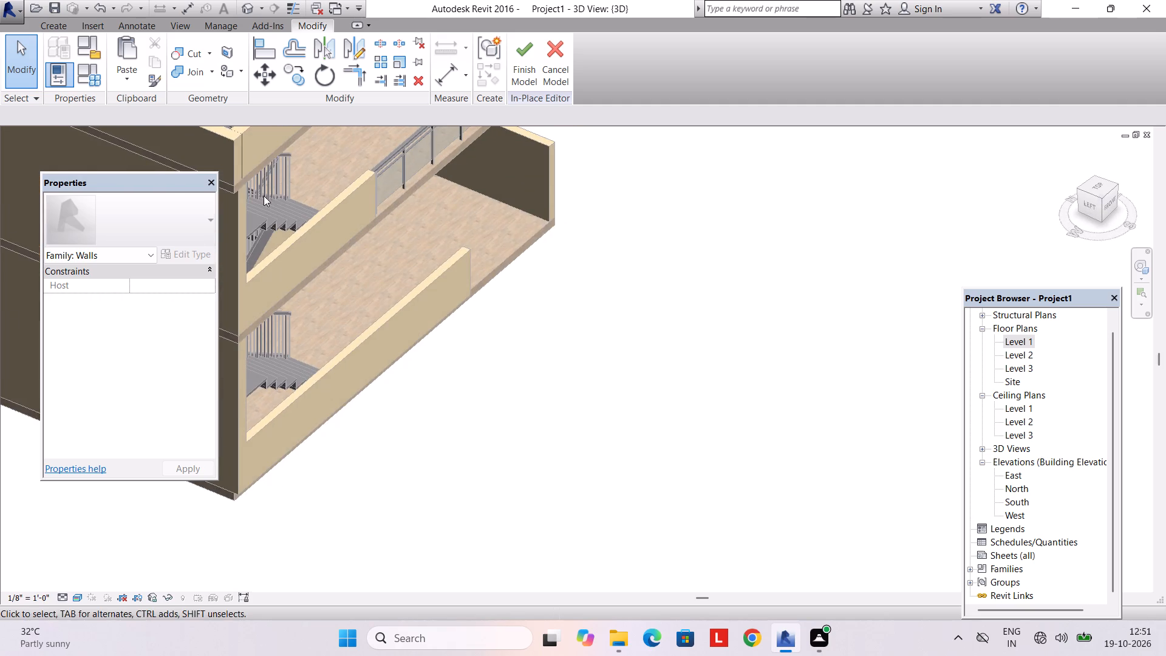
pyautogui.moveTo(566, 260); pyautogui.dragTo(533, 292, button='middle')
pyautogui.moveTo(520, 295); pyautogui.dragTo(845, 291, button='middle')
pyautogui.keyDown('shift'); pyautogui.moveTo(793, 321); pyautogui.dragTo(700, 264, button='middle'); pyautogui.keyUp('shift')
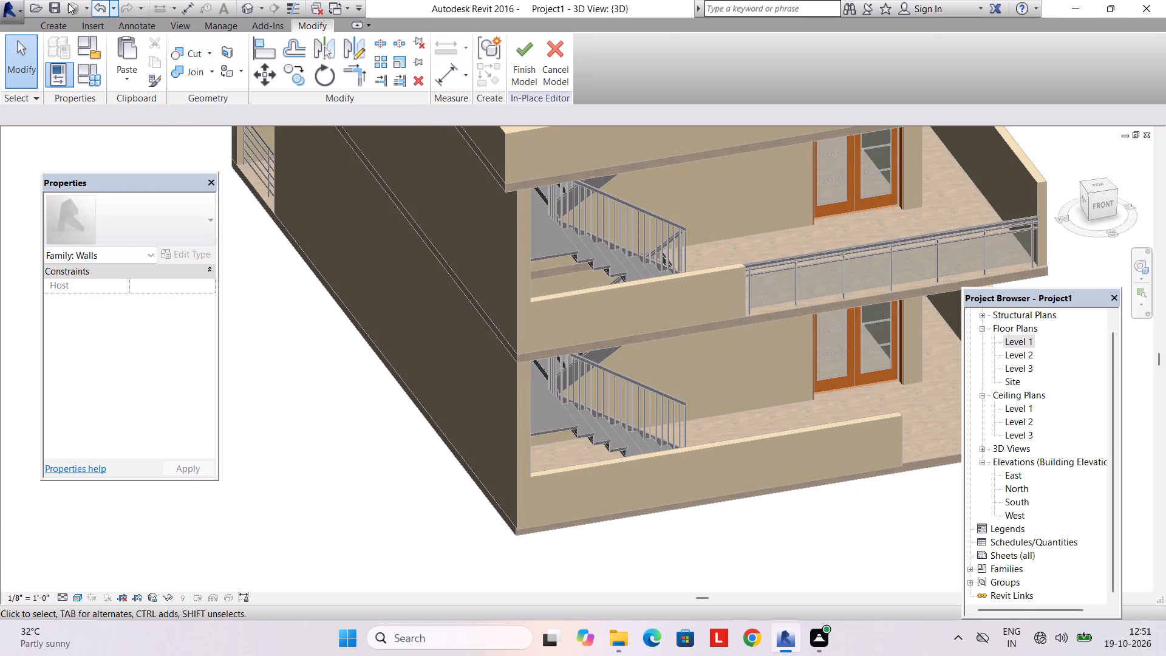
pyautogui.click(63, 32)
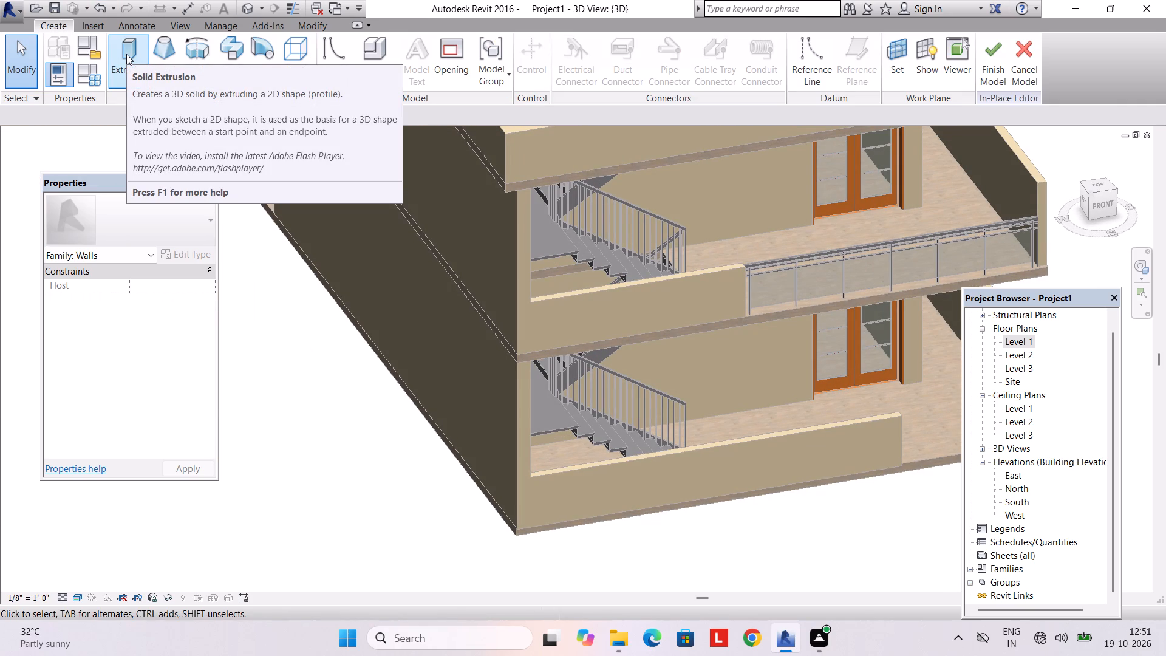
pyautogui.click(126, 54)
pyautogui.moveTo(256, 228); pyautogui.dragTo(201, 189, button='middle')
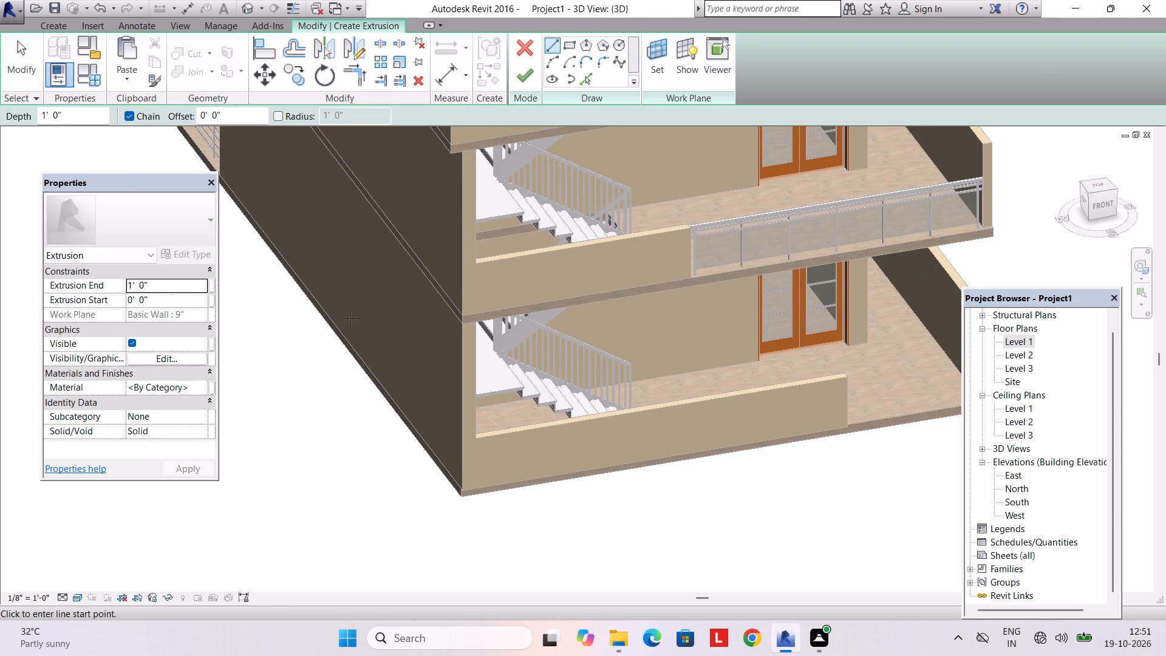
pyautogui.scroll(4, 386, 336)
pyautogui.moveTo(451, 413); pyautogui.dragTo(401, 351, button='middle')
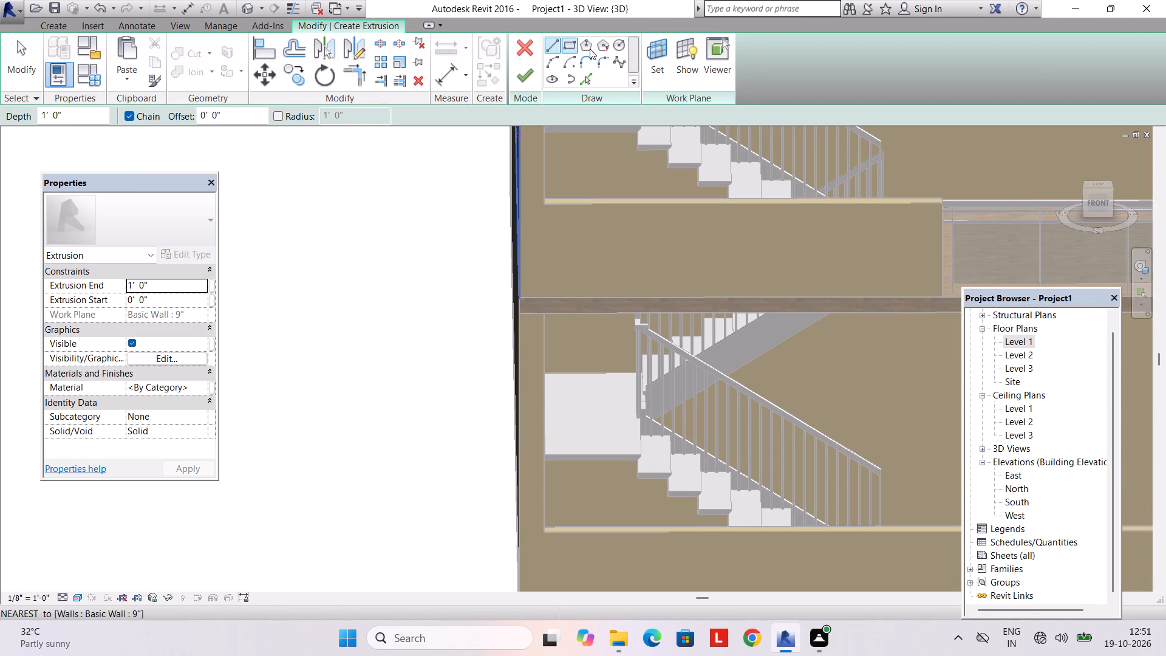
pyautogui.click(572, 49)
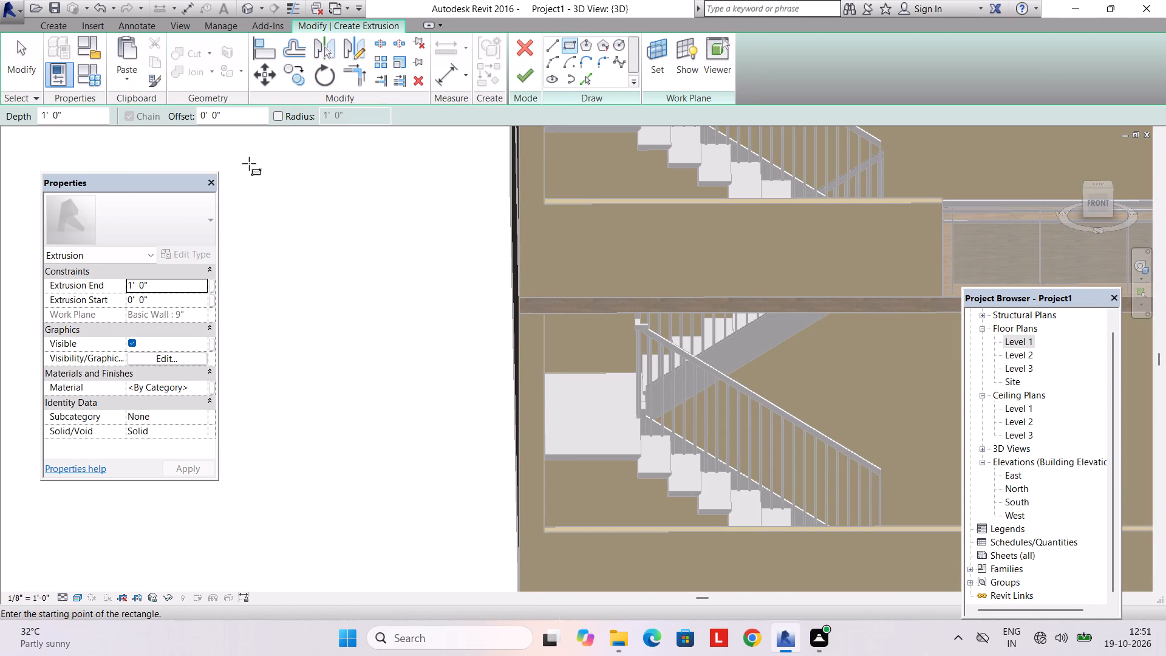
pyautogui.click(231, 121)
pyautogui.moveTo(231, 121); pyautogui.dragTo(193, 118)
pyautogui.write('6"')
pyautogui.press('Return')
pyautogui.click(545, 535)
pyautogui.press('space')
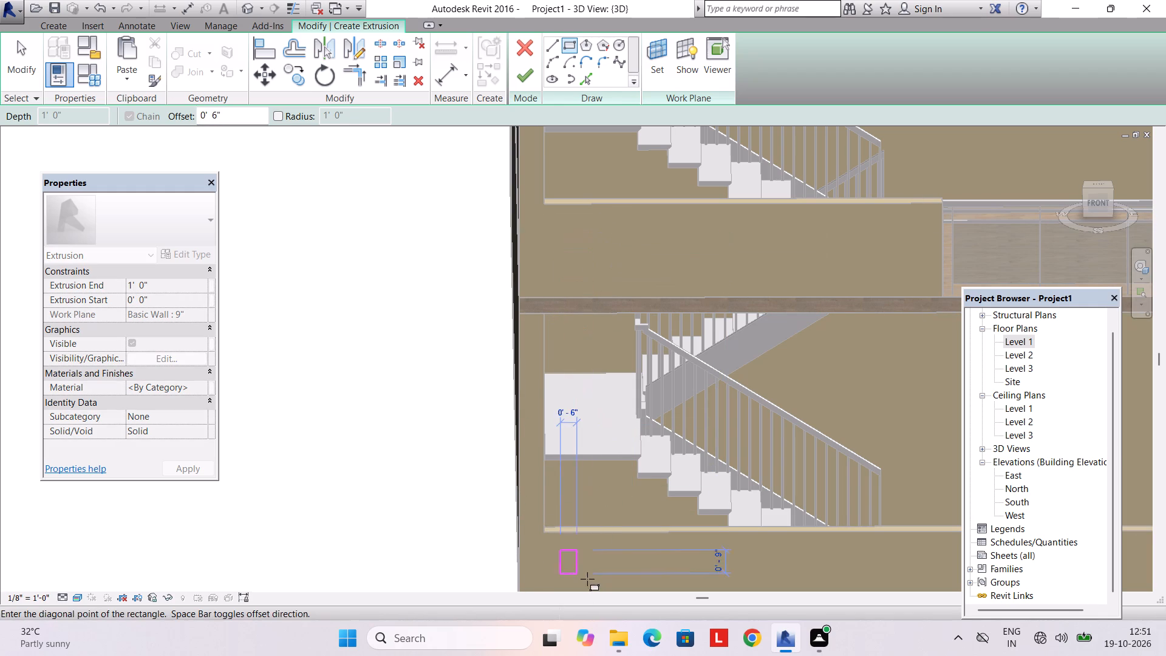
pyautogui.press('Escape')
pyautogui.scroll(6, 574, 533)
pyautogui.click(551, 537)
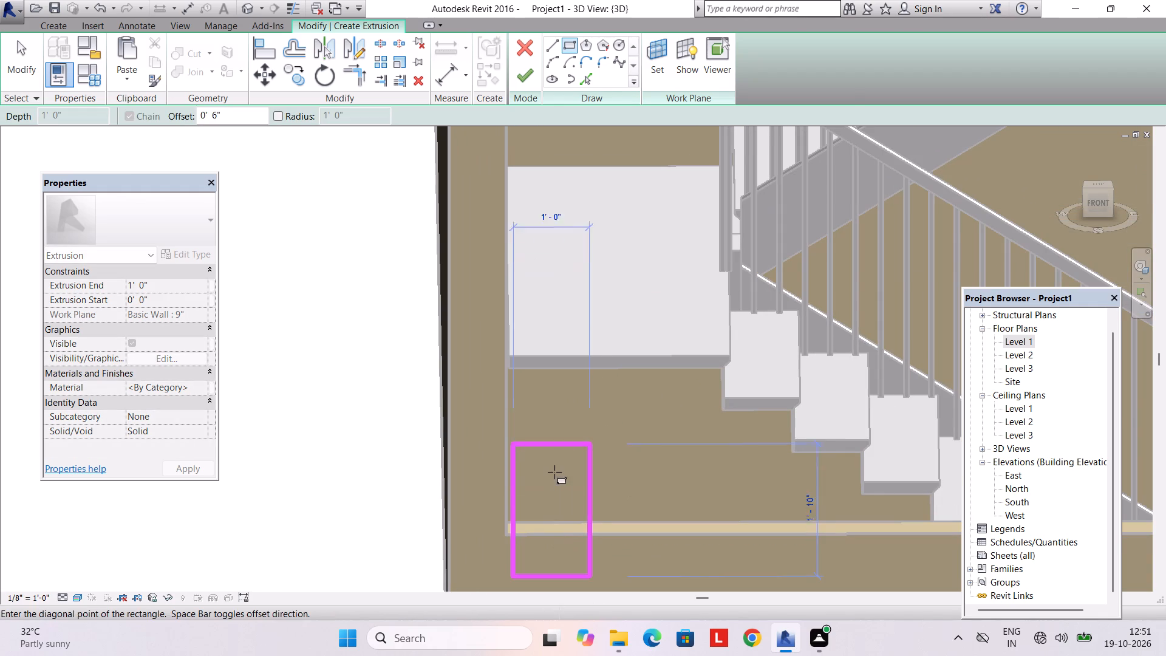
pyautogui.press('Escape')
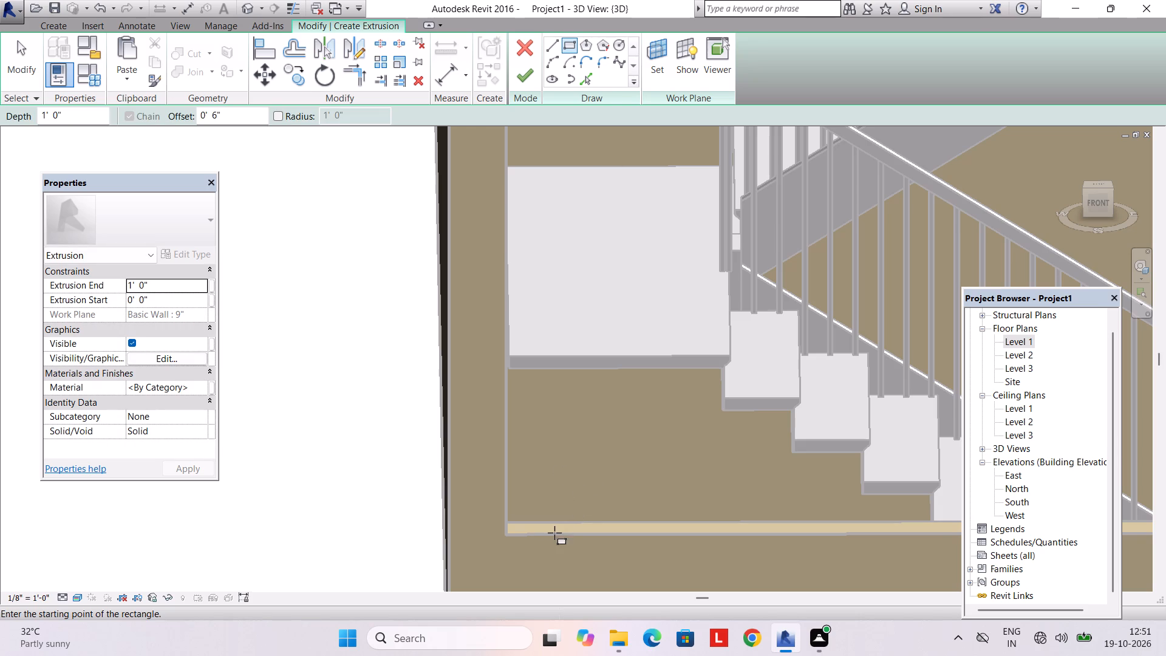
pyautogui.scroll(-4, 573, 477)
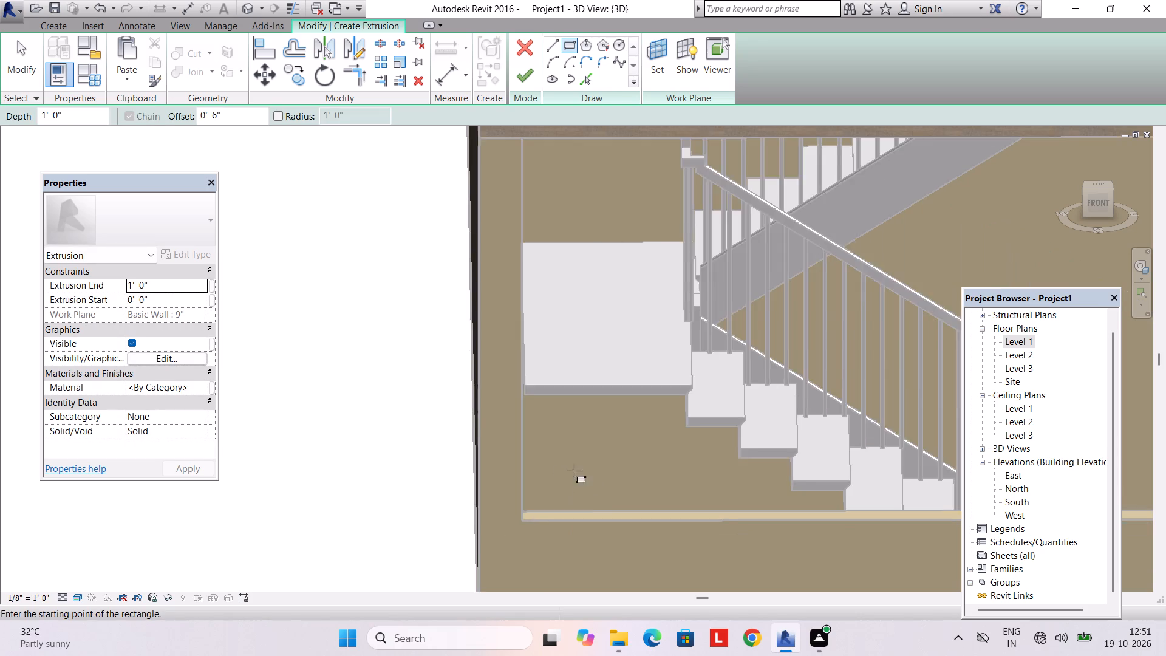
# Set the sketch's work plane by picking the outer face of the 6" ground-floor low wall.
pyautogui.click(647, 58)
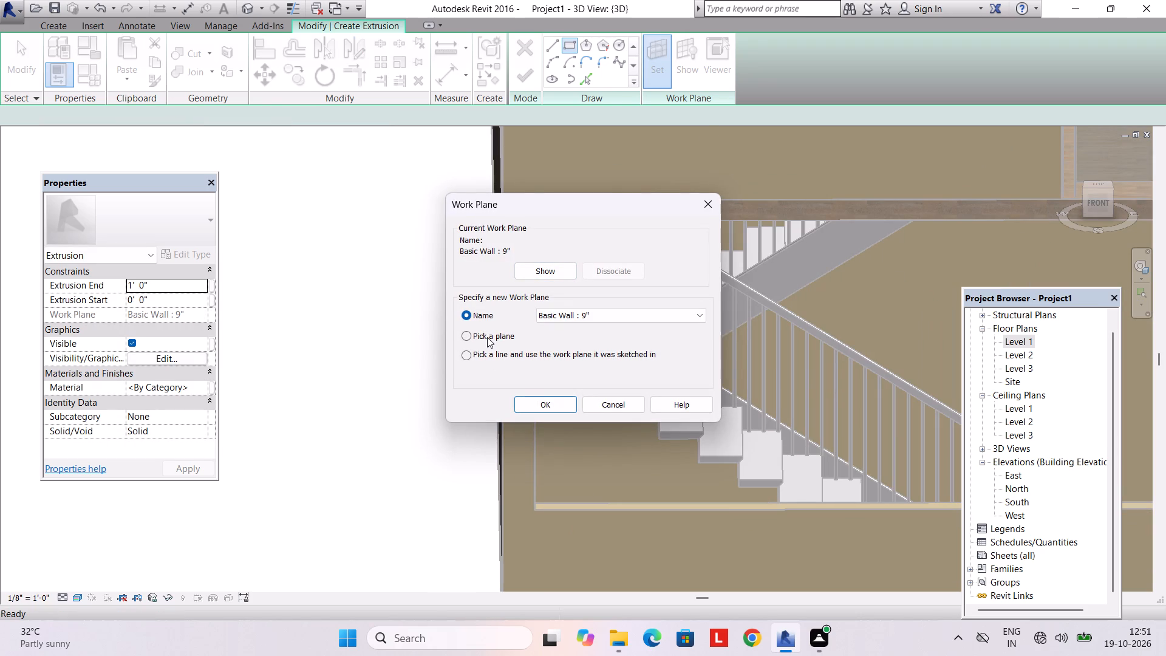
pyautogui.click(487, 337)
pyautogui.click(544, 410)
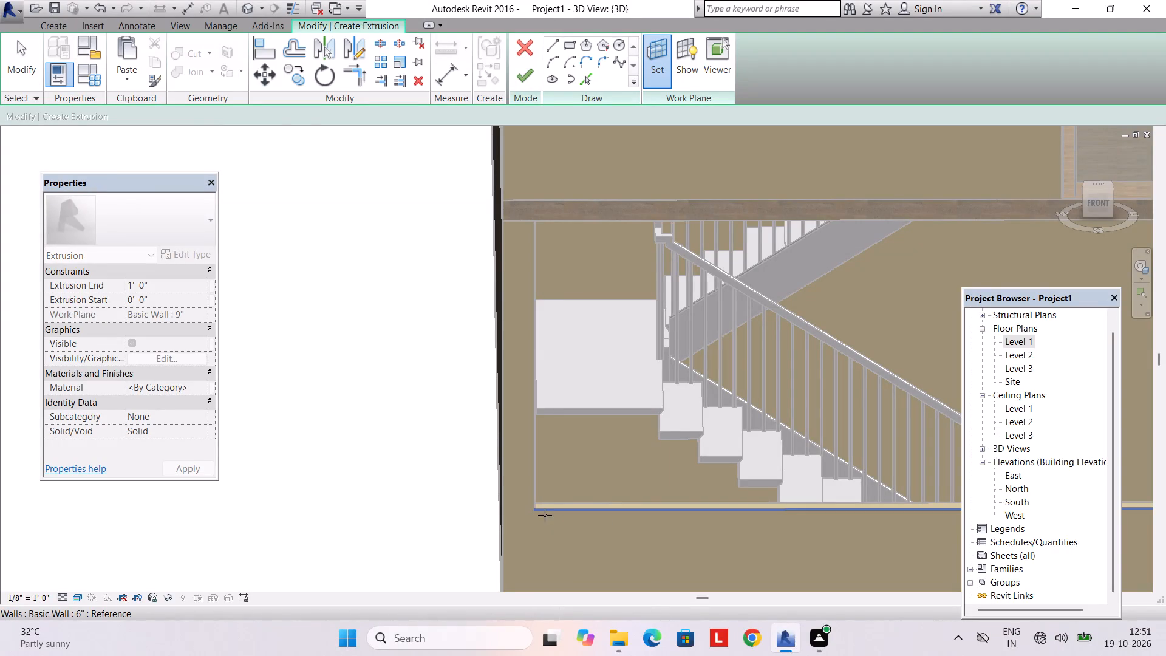
pyautogui.click(553, 515)
# Sketch a narrow rectangle about 17'-6" high and 4" wide, from the ground-floor low wall's top up to the slab under the roof parapet.
pyautogui.click(570, 49)
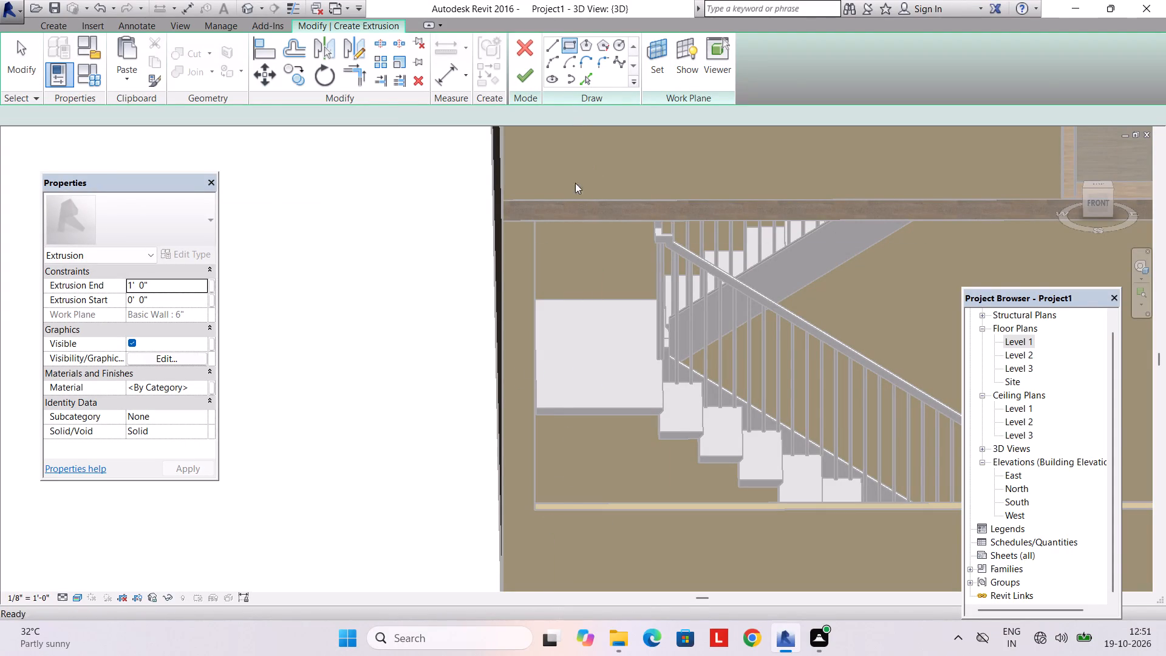
pyautogui.click(555, 509)
pyautogui.scroll(-3, 567, 143)
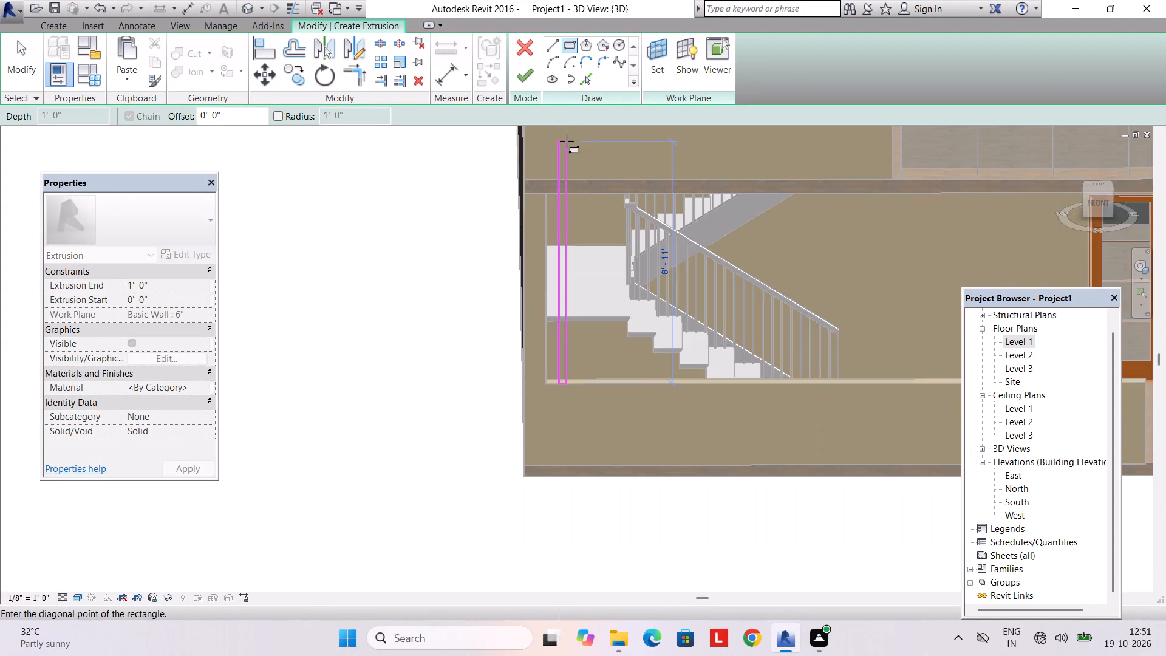
pyautogui.moveTo(567, 151); pyautogui.dragTo(556, 510, button='middle')
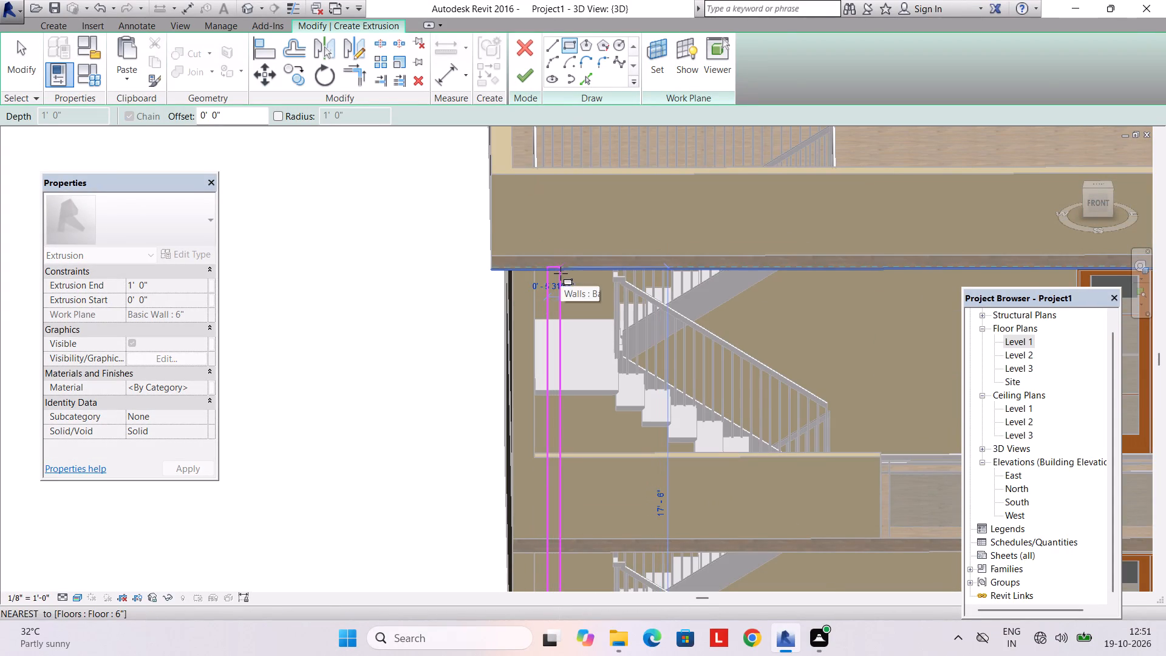
pyautogui.scroll(4, 561, 273)
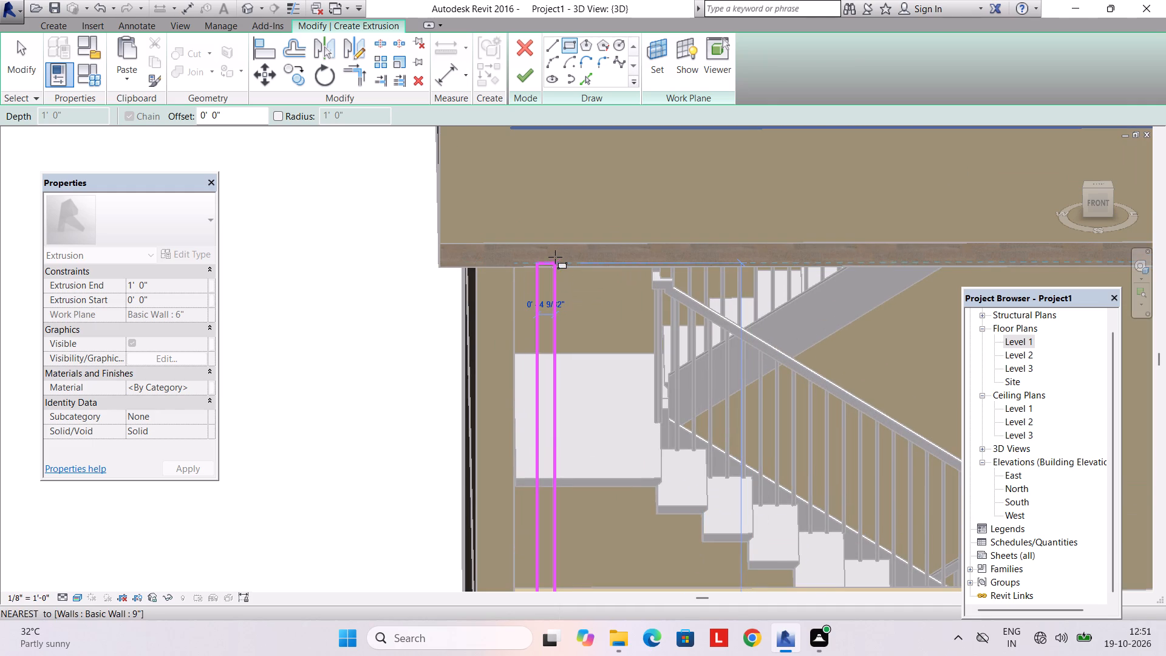
pyautogui.click(555, 257)
# Set the strip rectangle's width to 6".
pyautogui.scroll(-3, 544, 282)
pyautogui.moveTo(568, 466); pyautogui.dragTo(559, 169, button='middle')
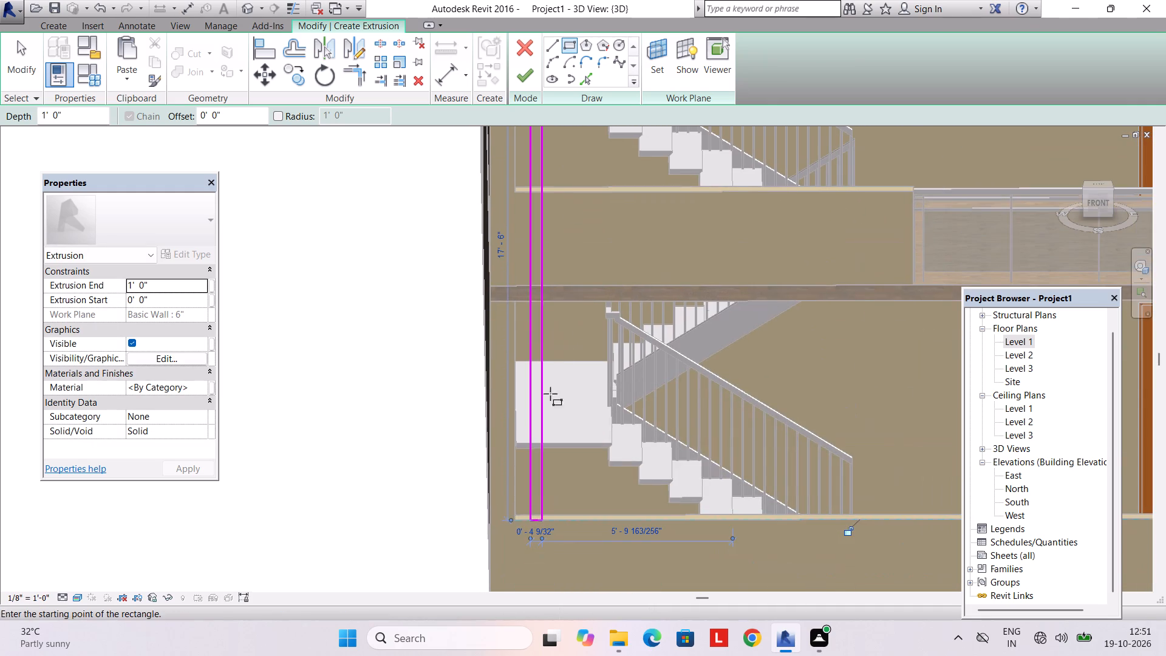
pyautogui.scroll(5, 528, 528)
pyautogui.click(539, 541)
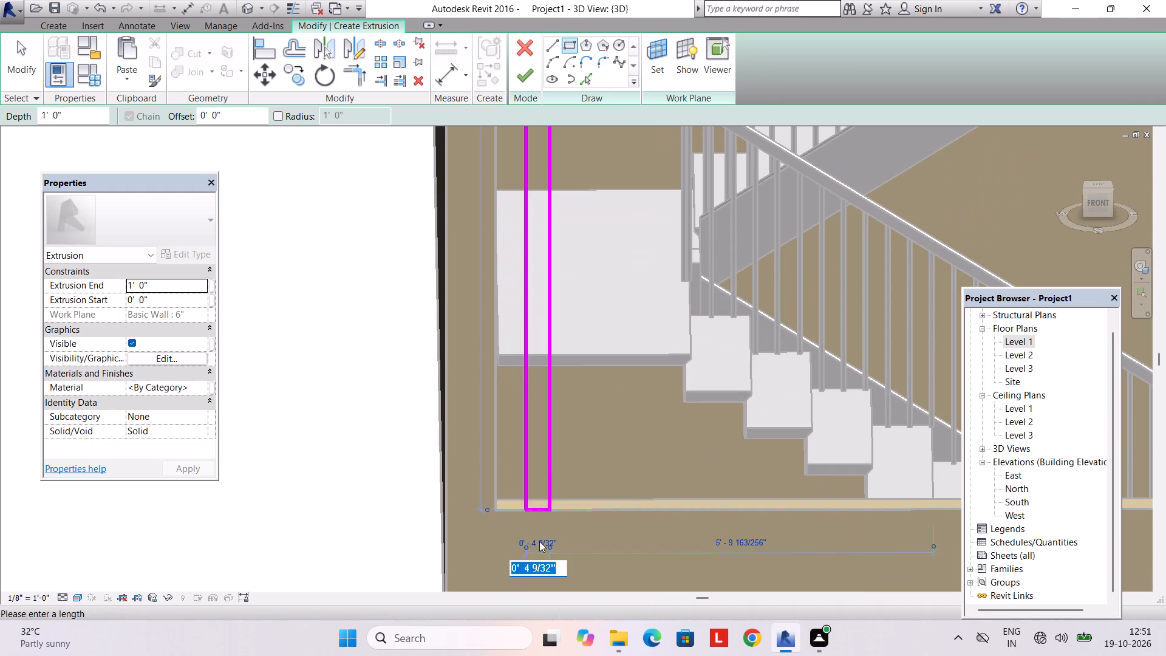
pyautogui.write('6"')
pyautogui.press('Return')
pyautogui.press('Return')
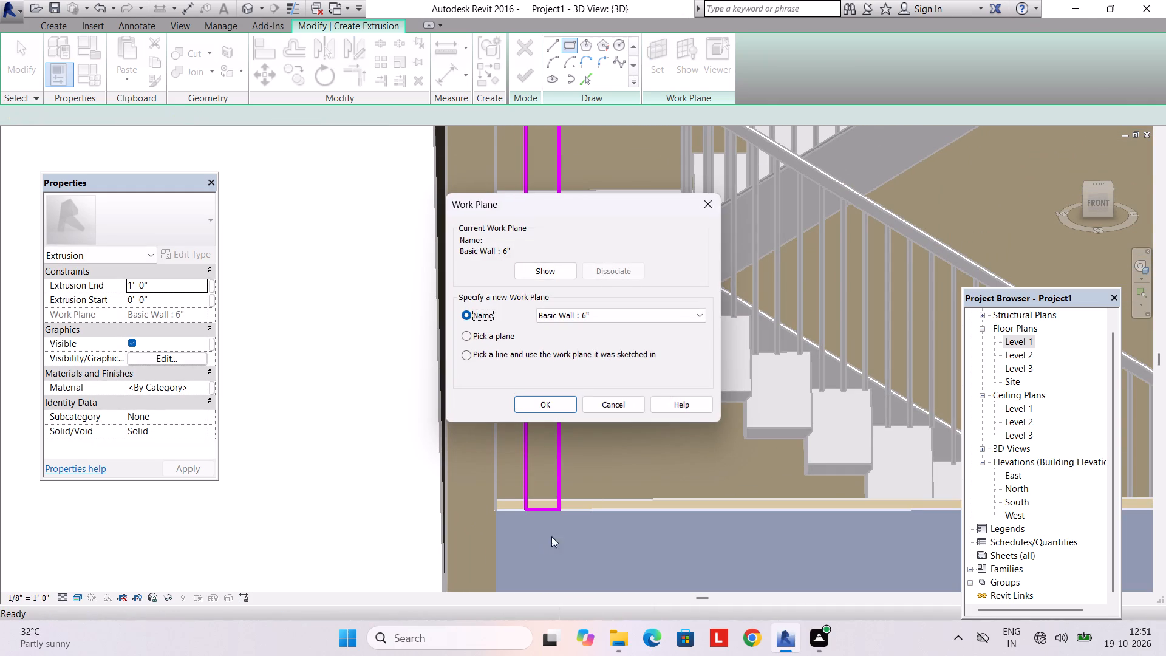
pyautogui.click(717, 205)
pyautogui.press('Escape')
# Set the extrusion end to 3" and finish the strip's extrusion sketch.
pyautogui.scroll(-6, 618, 296)
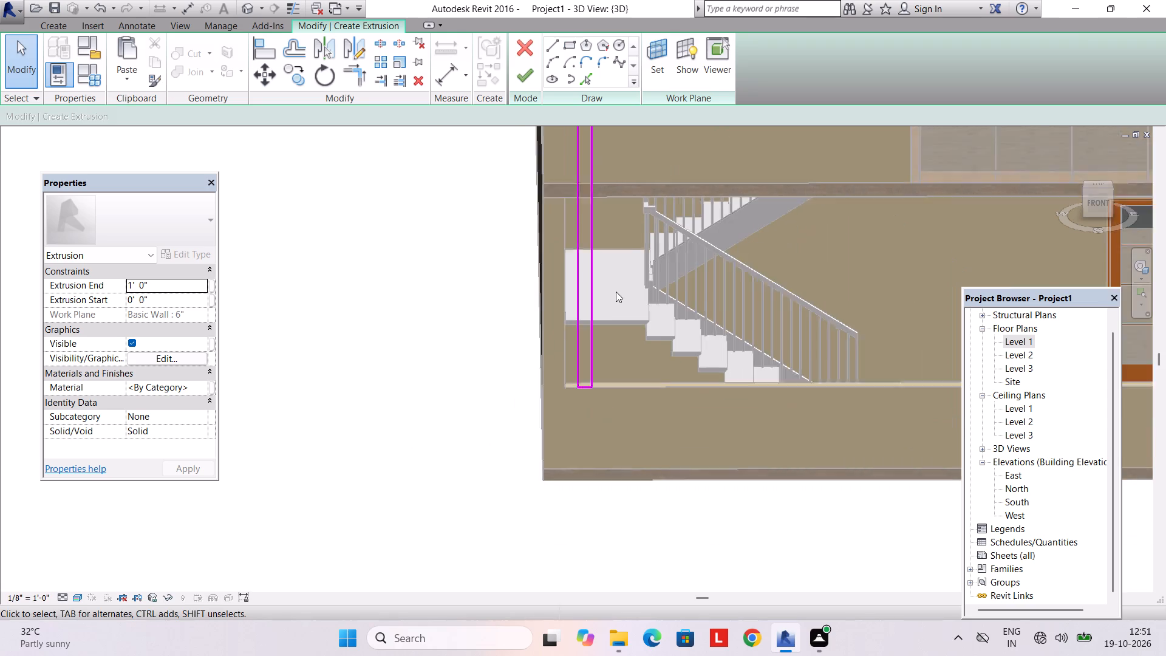
pyautogui.scroll(-2, 616, 292)
pyautogui.moveTo(616, 292); pyautogui.dragTo(604, 397, button='middle')
pyautogui.click(163, 289)
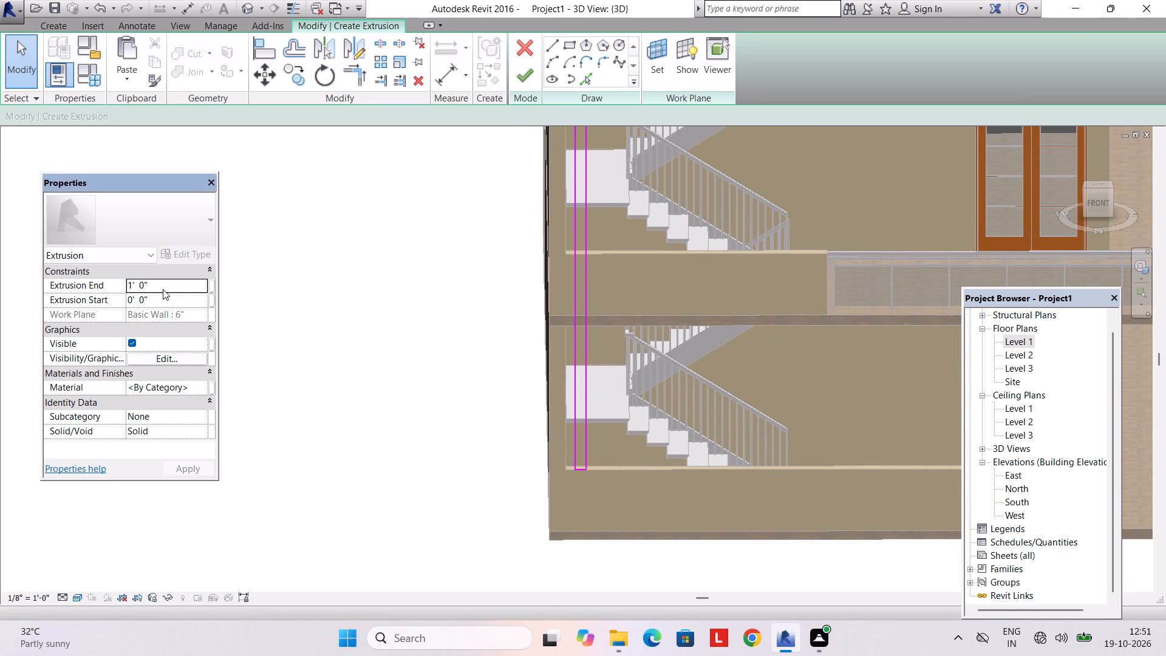
pyautogui.write('3"')
pyautogui.press('Return')
pyautogui.press('Return')
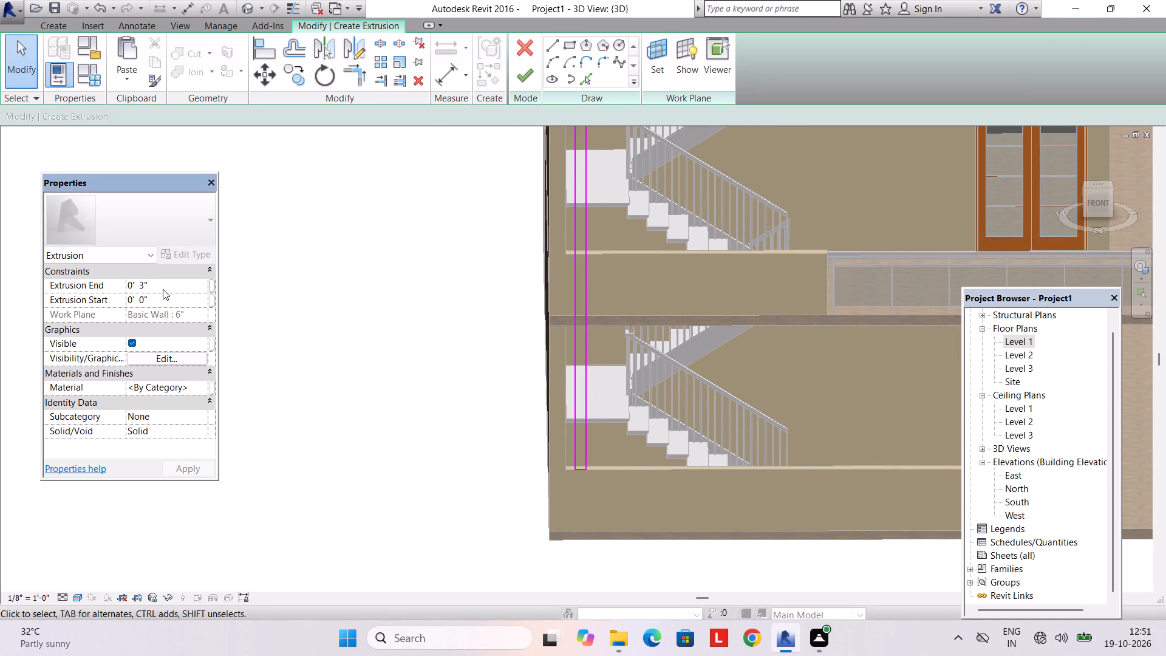
pyautogui.click(528, 80)
pyautogui.press('Escape')
# Examine from the building's side how the new strip's lower end meets the ground-floor low wall.
pyautogui.scroll(-3, 564, 263)
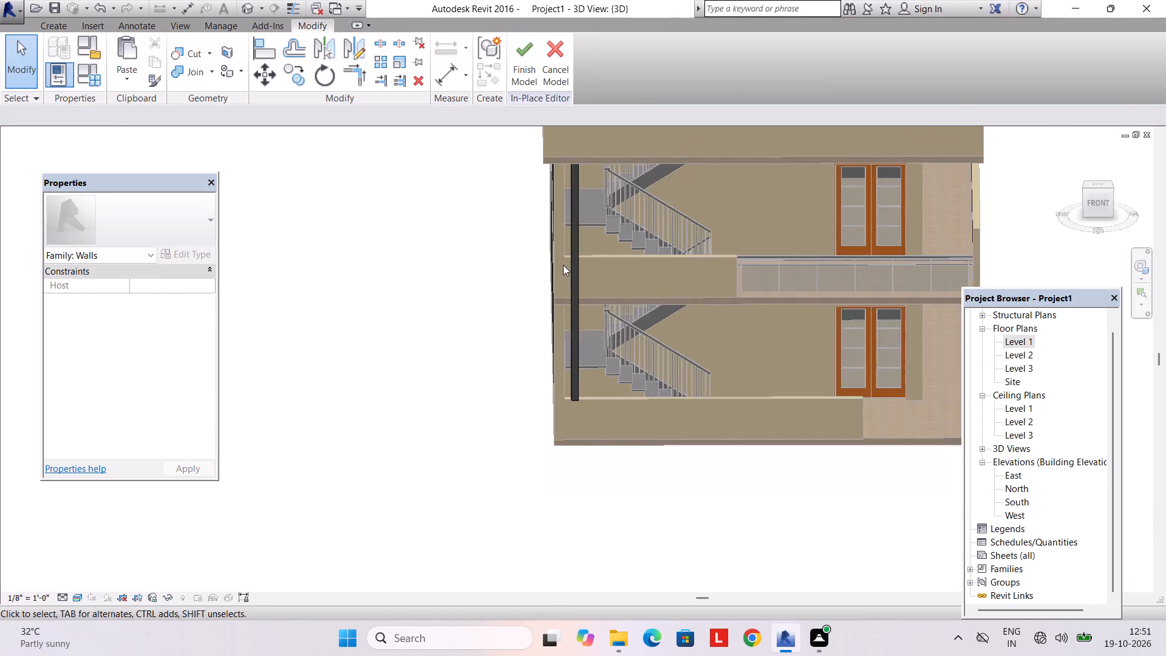
pyautogui.keyDown('shift'); pyautogui.moveTo(561, 268); pyautogui.dragTo(728, 225, button='middle'); pyautogui.keyUp('shift')
pyautogui.scroll(4, 582, 440)
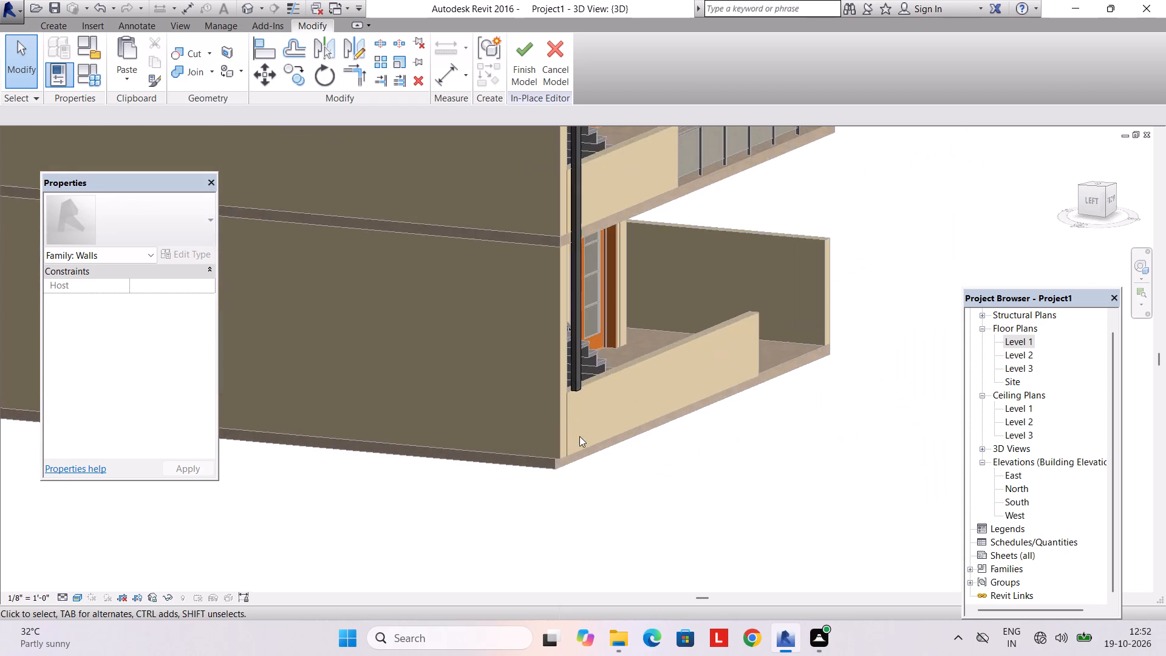
pyautogui.scroll(3, 579, 436)
pyautogui.keyDown('shift'); pyautogui.moveTo(577, 428); pyautogui.dragTo(632, 329, button='middle'); pyautogui.keyUp('shift')
pyautogui.scroll(2, 620, 347)
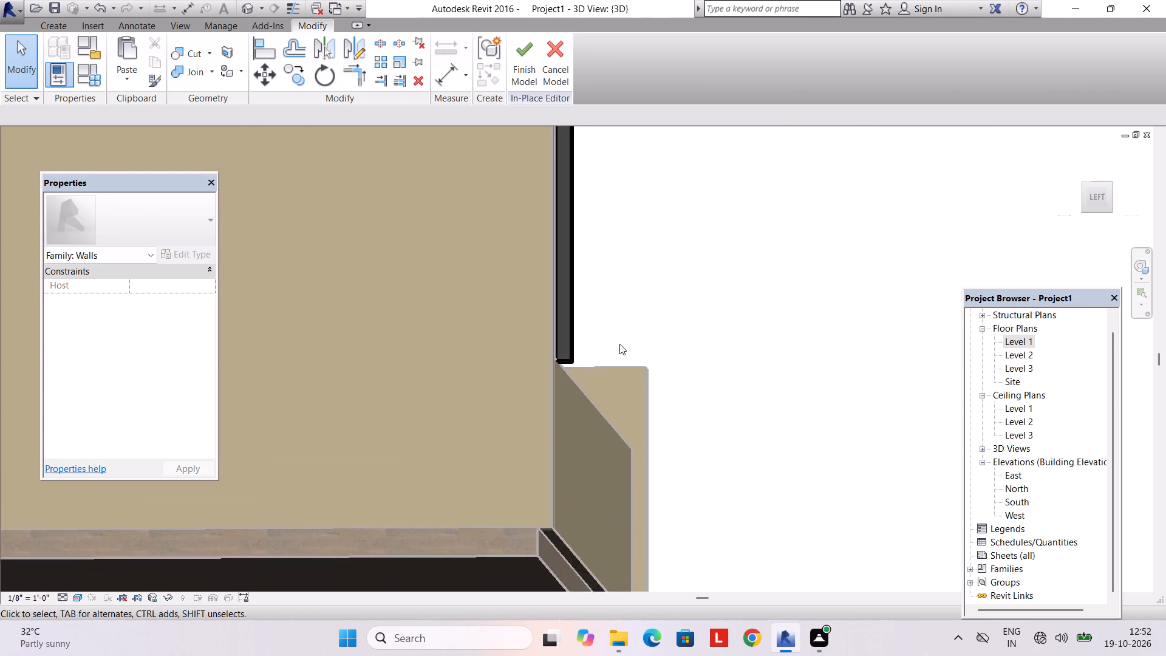
pyautogui.scroll(4, 619, 344)
pyautogui.moveTo(561, 417); pyautogui.dragTo(484, 471, button='middle')
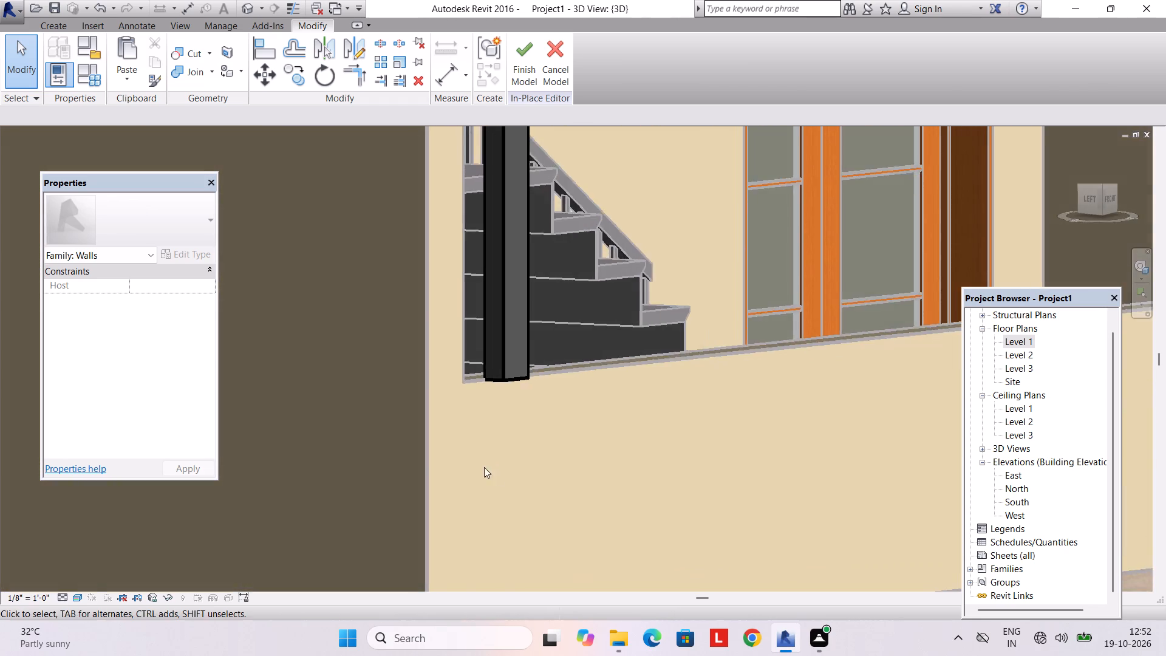
# Set the facade strip's extrusion end to 2".
pyautogui.scroll(-8, 488, 451)
pyautogui.keyDown('shift'); pyautogui.moveTo(505, 439); pyautogui.dragTo(480, 497, button='middle'); pyautogui.keyUp('shift')
pyautogui.keyDown('shift'); pyautogui.scroll(-1, 498, 457); pyautogui.keyUp('shift')
pyautogui.click(491, 409)
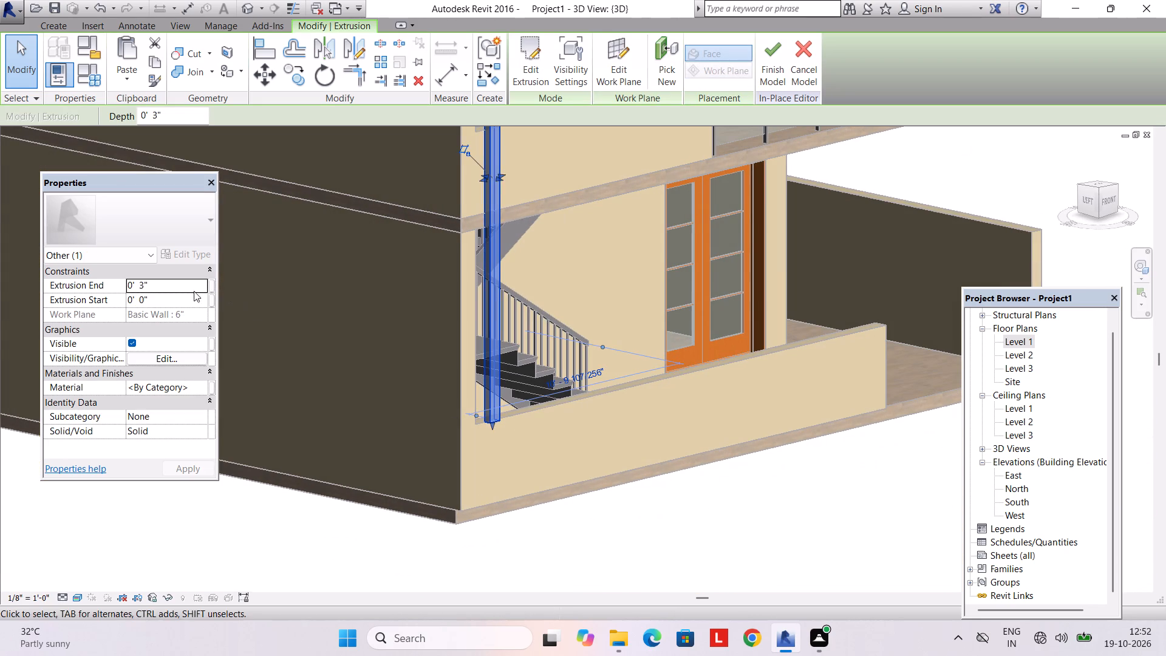
pyautogui.click(170, 285)
pyautogui.write('2"')
pyautogui.press('Return')
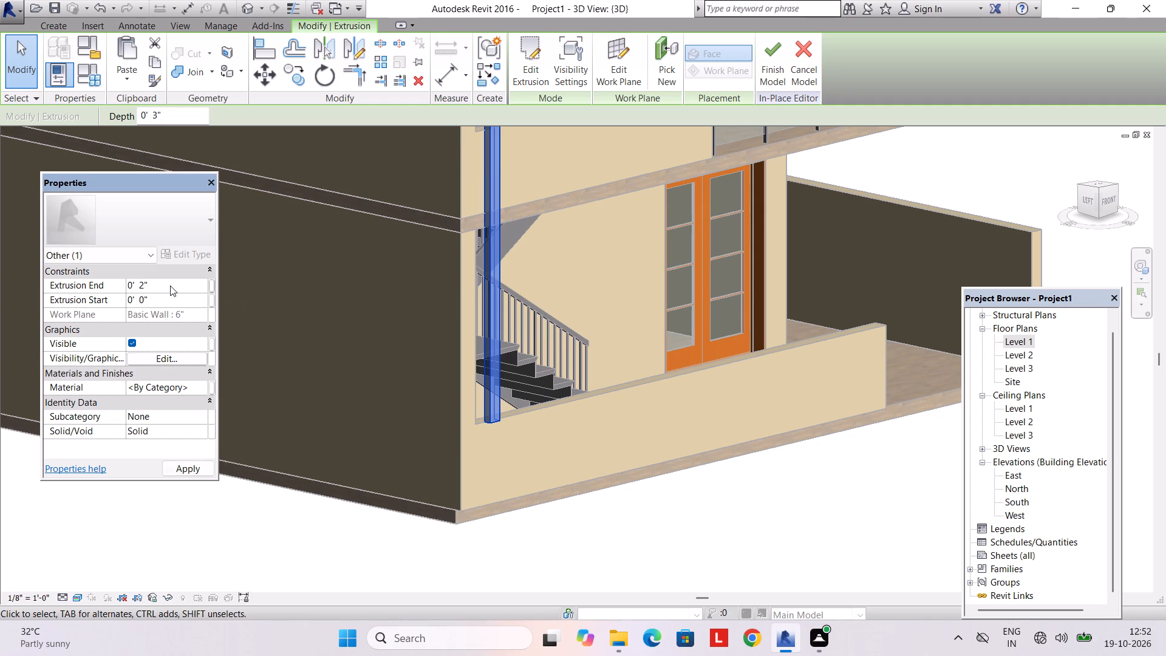
pyautogui.press('Return')
pyautogui.press('Escape')
pyautogui.press('Escape')
# Mirror a copy of the strip upward about a horizontal axis along the underside of the roof slab.
pyautogui.scroll(6, 351, 438)
pyautogui.keyDown('shift'); pyautogui.moveTo(545, 405); pyautogui.dragTo(590, 311, button='middle'); pyautogui.keyUp('shift')
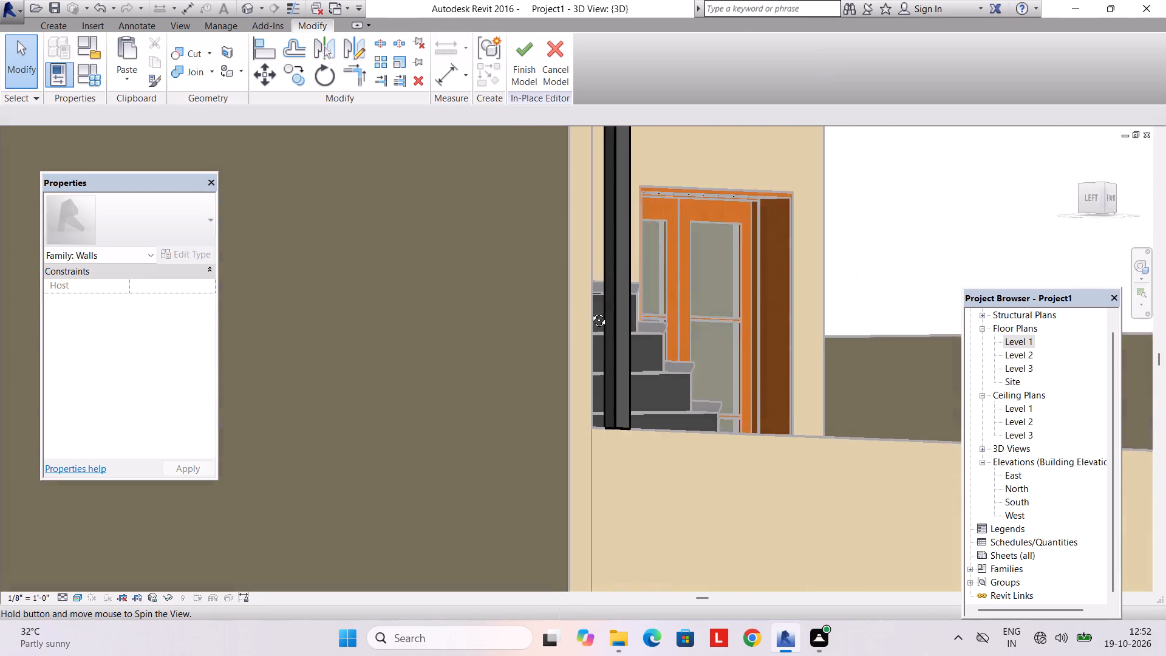
pyautogui.keyDown('shift'); pyautogui.moveTo(590, 311); pyautogui.dragTo(483, 428, button='middle'); pyautogui.keyUp('shift')
pyautogui.scroll(-9, 490, 423)
pyautogui.keyDown('shift'); pyautogui.moveTo(522, 401); pyautogui.dragTo(466, 408, button='middle'); pyautogui.keyUp('shift')
pyautogui.scroll(-4, 547, 346)
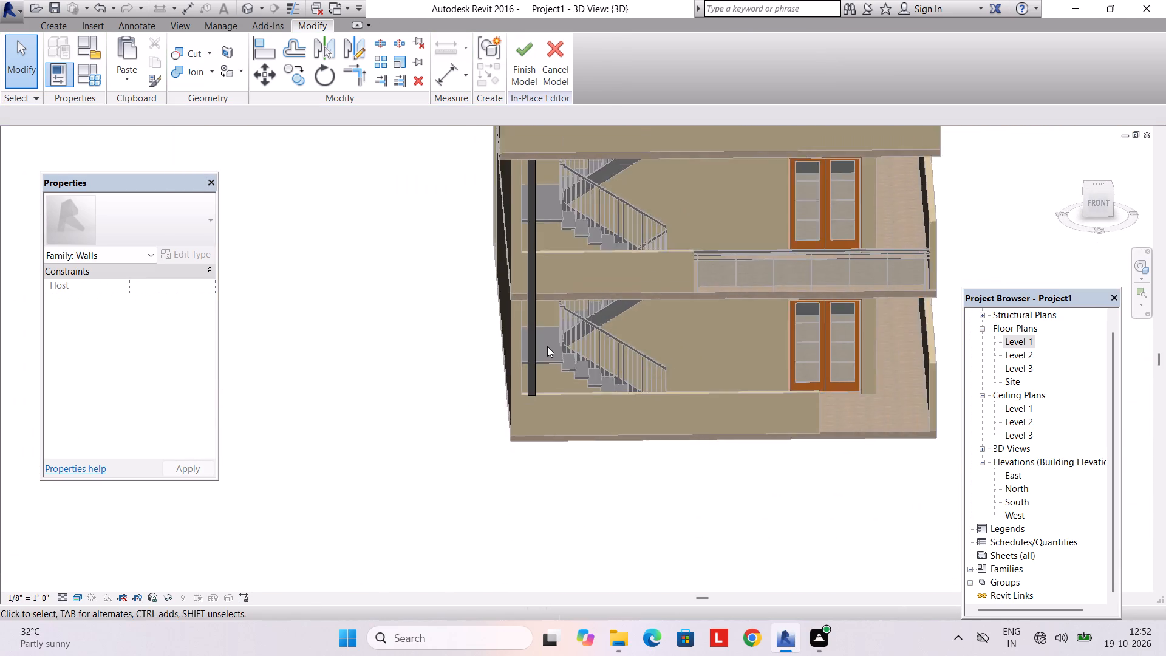
pyautogui.moveTo(546, 357); pyautogui.dragTo(503, 464, button='middle')
pyautogui.scroll(1, 482, 376)
pyautogui.click(500, 323)
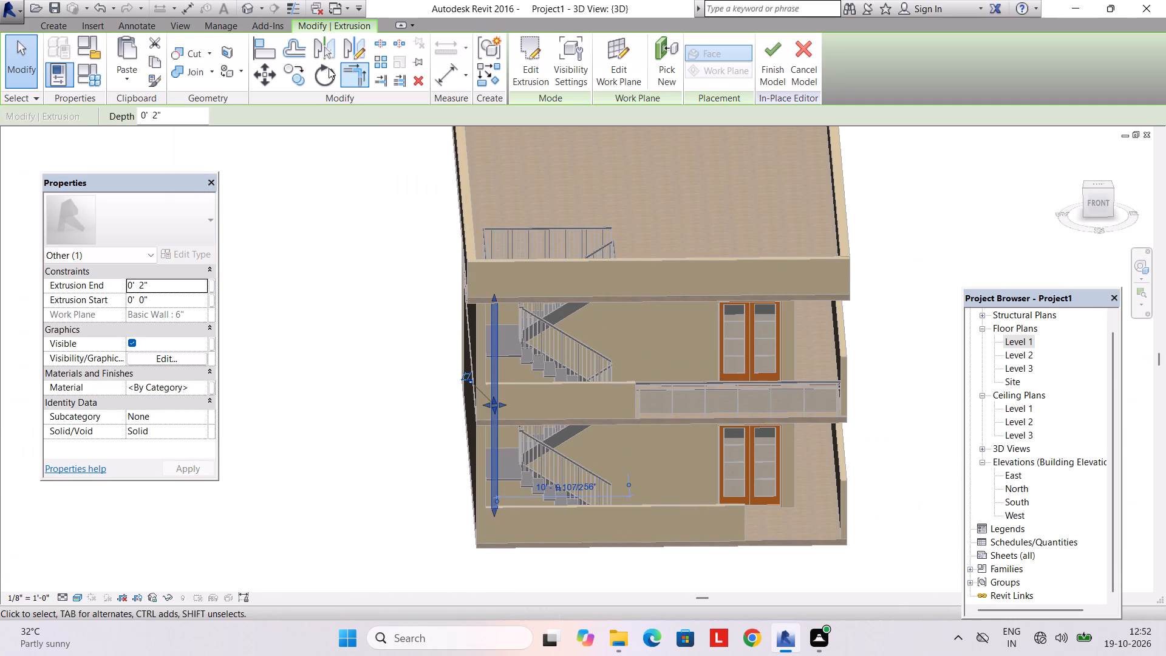
pyautogui.click(347, 51)
pyautogui.scroll(3, 522, 352)
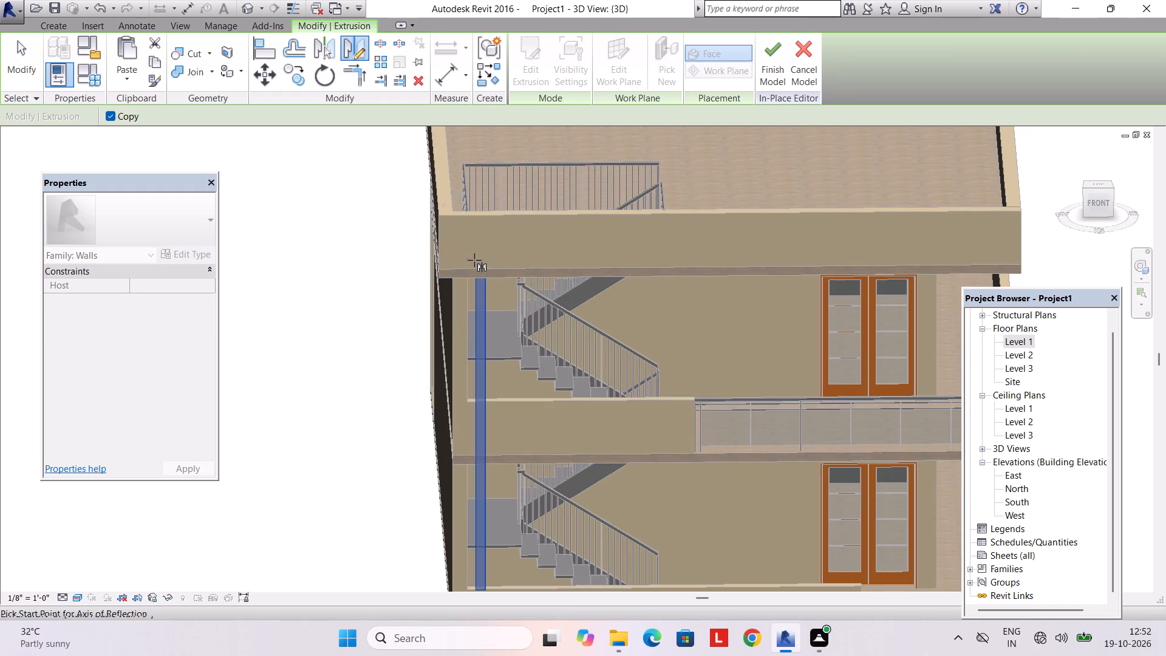
pyautogui.scroll(4, 485, 281)
pyautogui.click(486, 277)
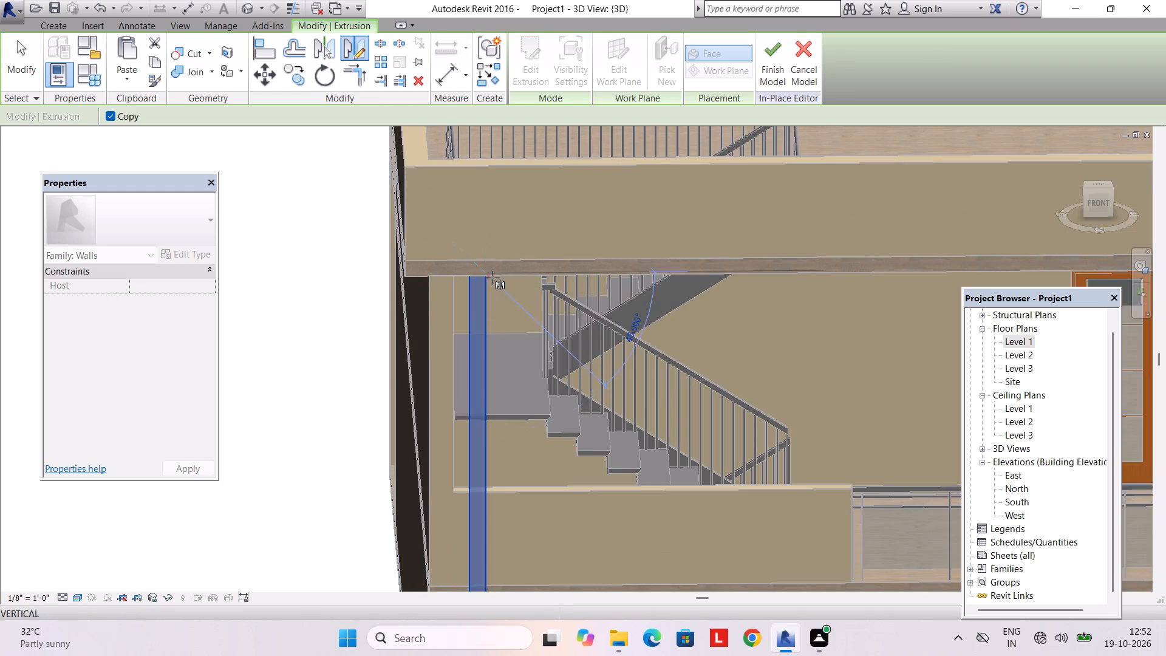
pyautogui.click(507, 273)
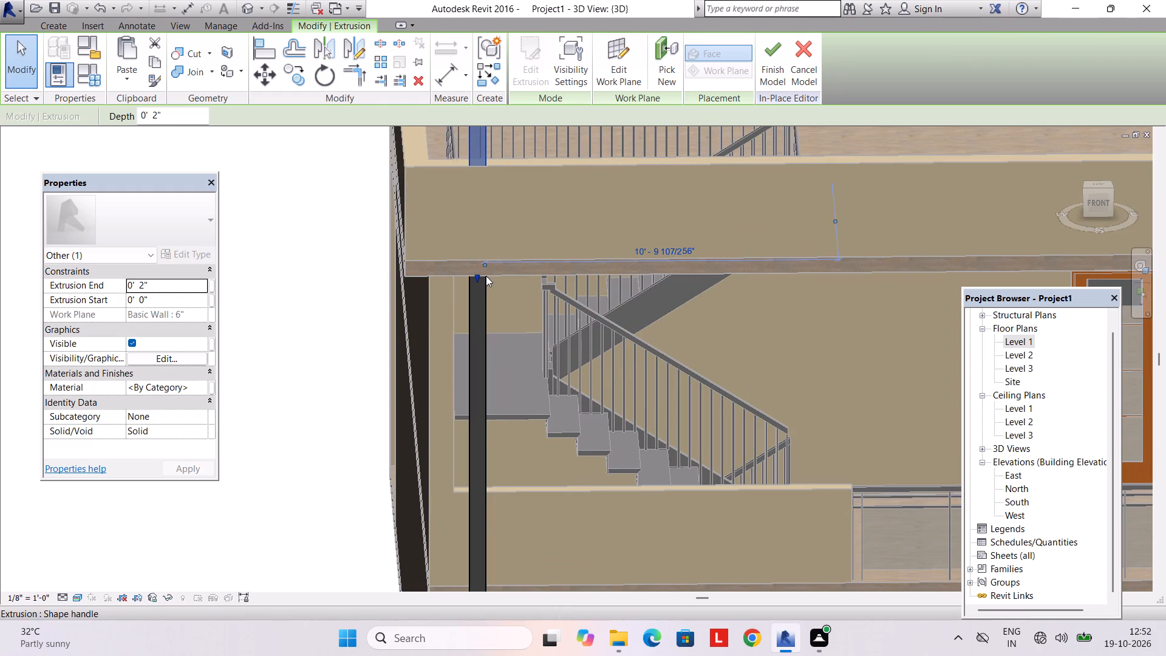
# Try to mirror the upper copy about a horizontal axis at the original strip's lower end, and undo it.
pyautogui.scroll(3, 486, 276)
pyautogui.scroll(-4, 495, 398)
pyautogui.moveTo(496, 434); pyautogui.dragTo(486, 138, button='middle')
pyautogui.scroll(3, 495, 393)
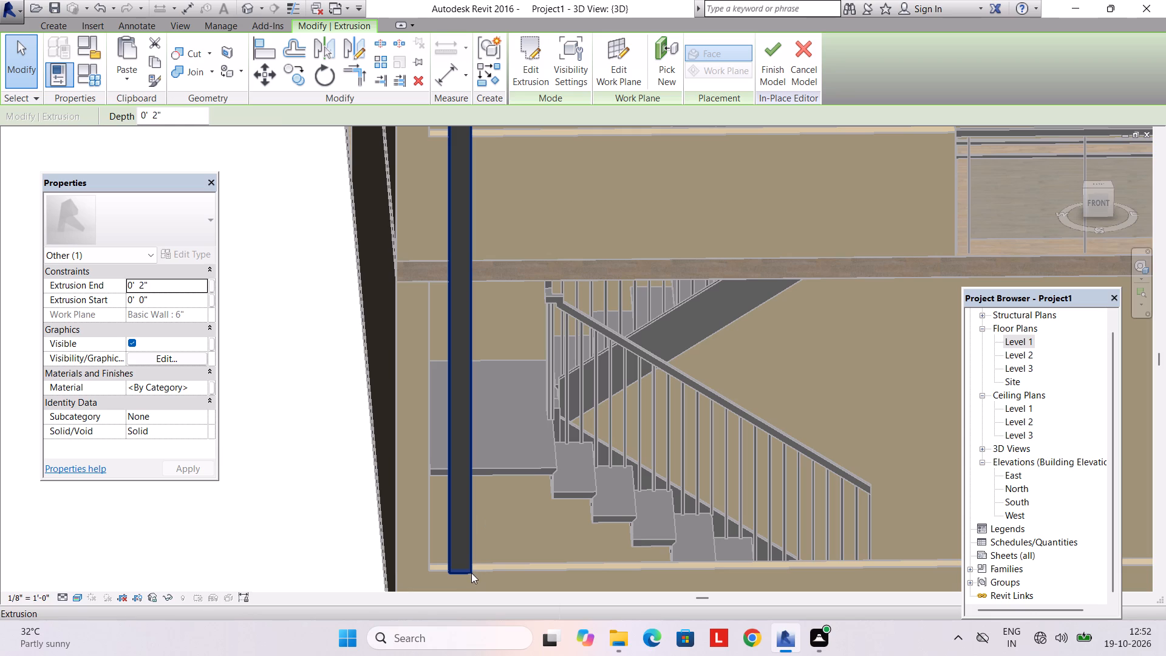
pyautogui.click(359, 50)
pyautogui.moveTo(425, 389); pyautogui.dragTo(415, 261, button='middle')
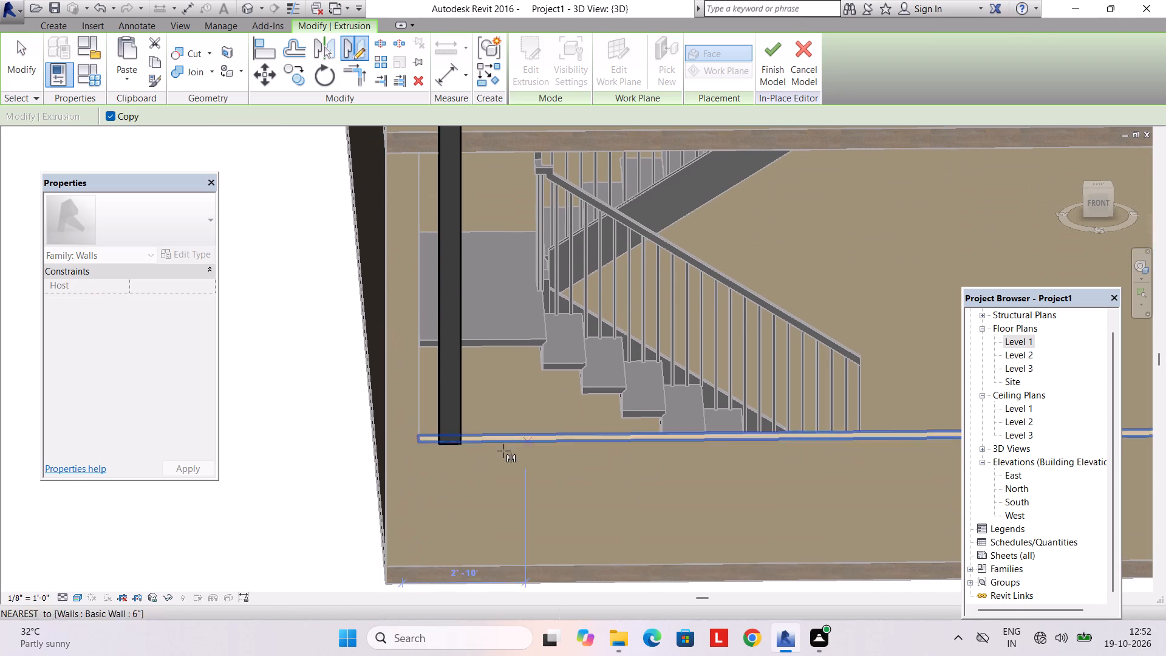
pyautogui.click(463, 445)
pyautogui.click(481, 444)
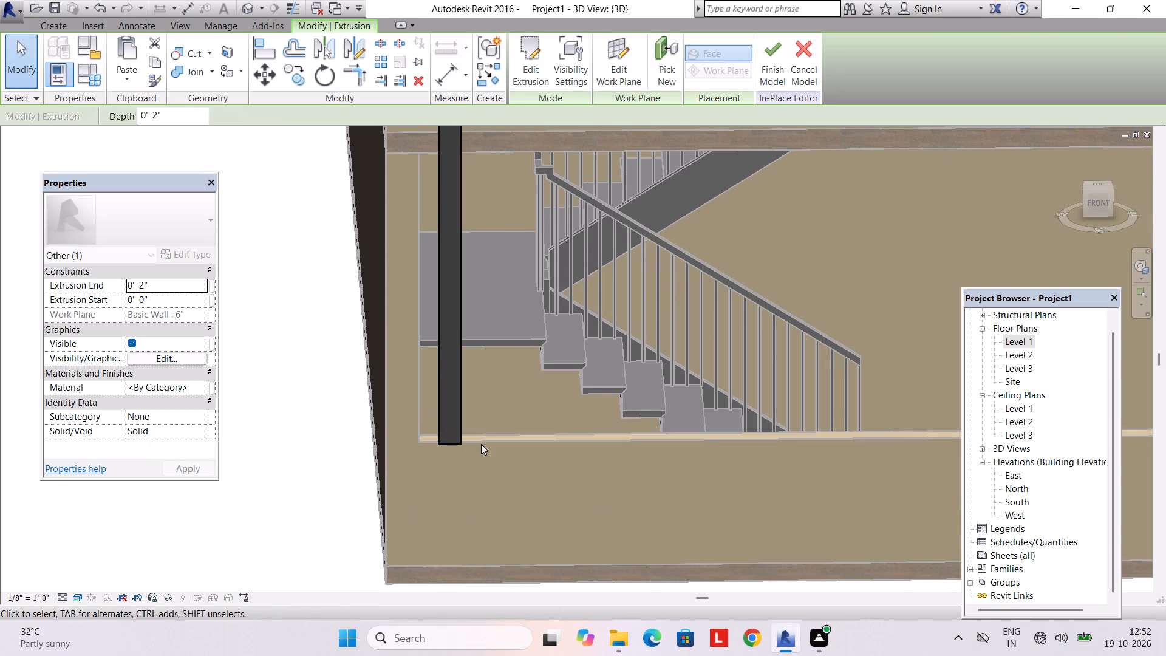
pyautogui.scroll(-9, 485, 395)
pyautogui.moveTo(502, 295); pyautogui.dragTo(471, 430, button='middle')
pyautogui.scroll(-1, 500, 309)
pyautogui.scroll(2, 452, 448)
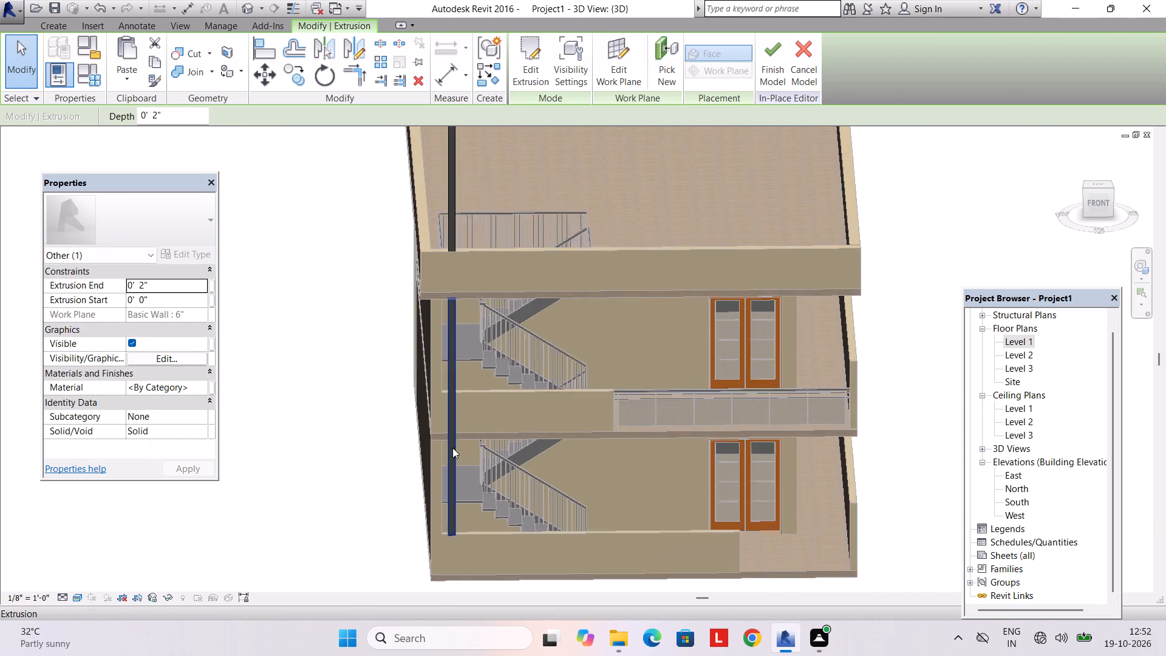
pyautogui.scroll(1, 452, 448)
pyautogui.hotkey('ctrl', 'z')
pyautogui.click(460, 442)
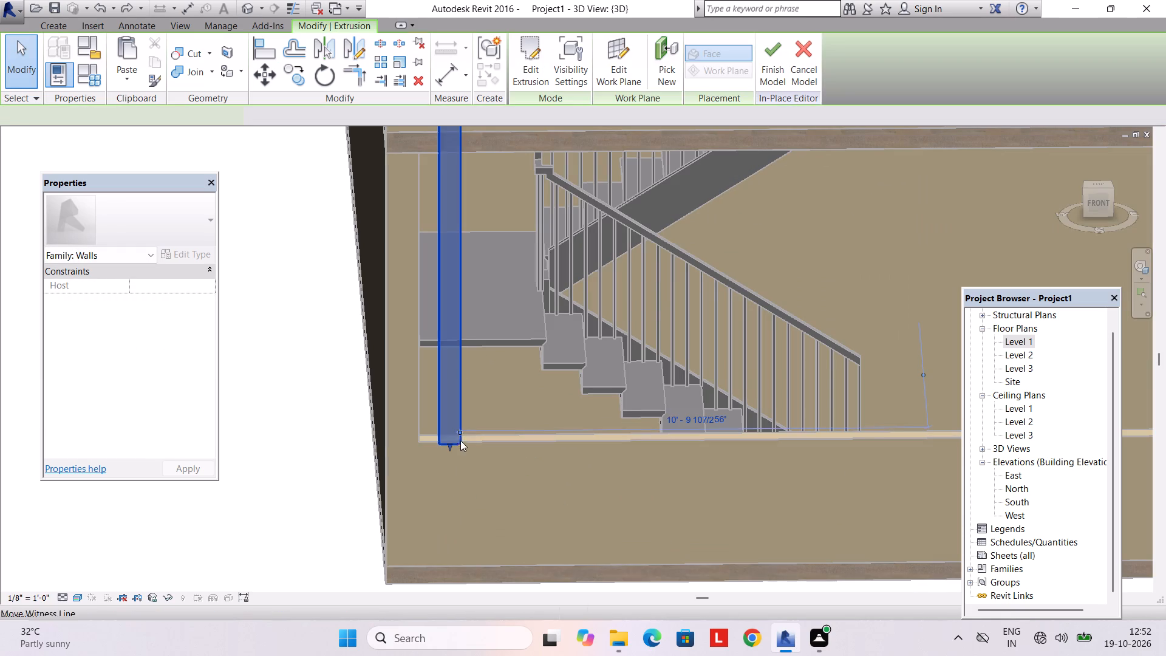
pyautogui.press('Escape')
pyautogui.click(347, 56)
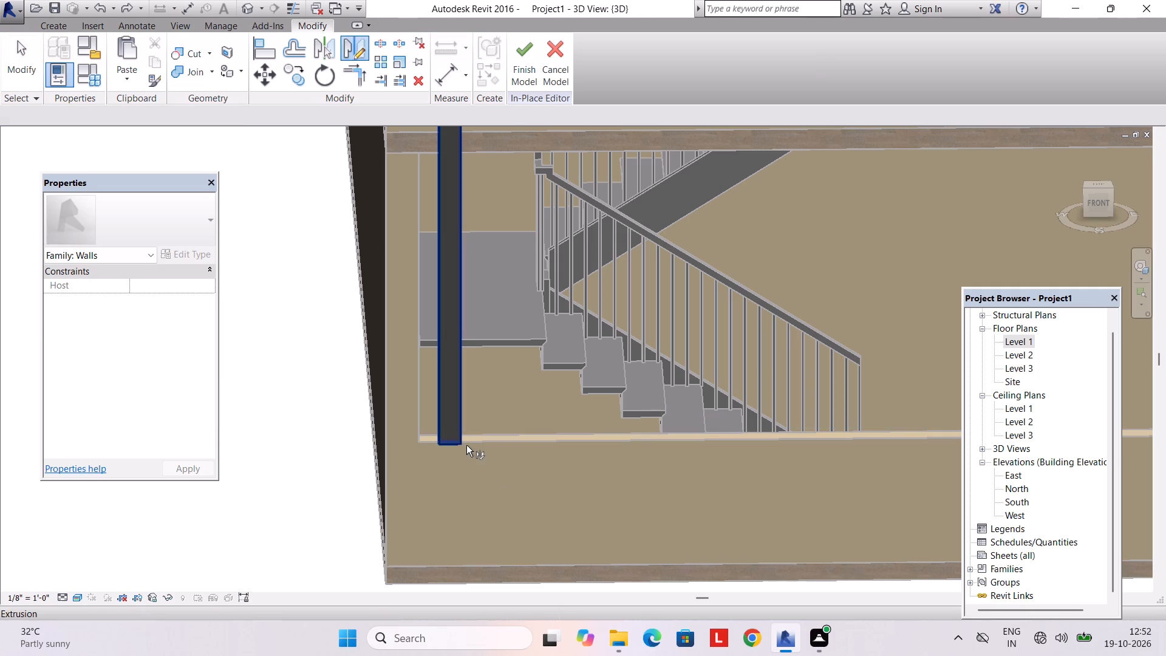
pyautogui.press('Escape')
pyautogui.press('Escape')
# Mirror a copy of the original strip downward about a horizontal axis at its lower end on the ground-floor low wall.
pyautogui.click(455, 310)
pyautogui.click(363, 59)
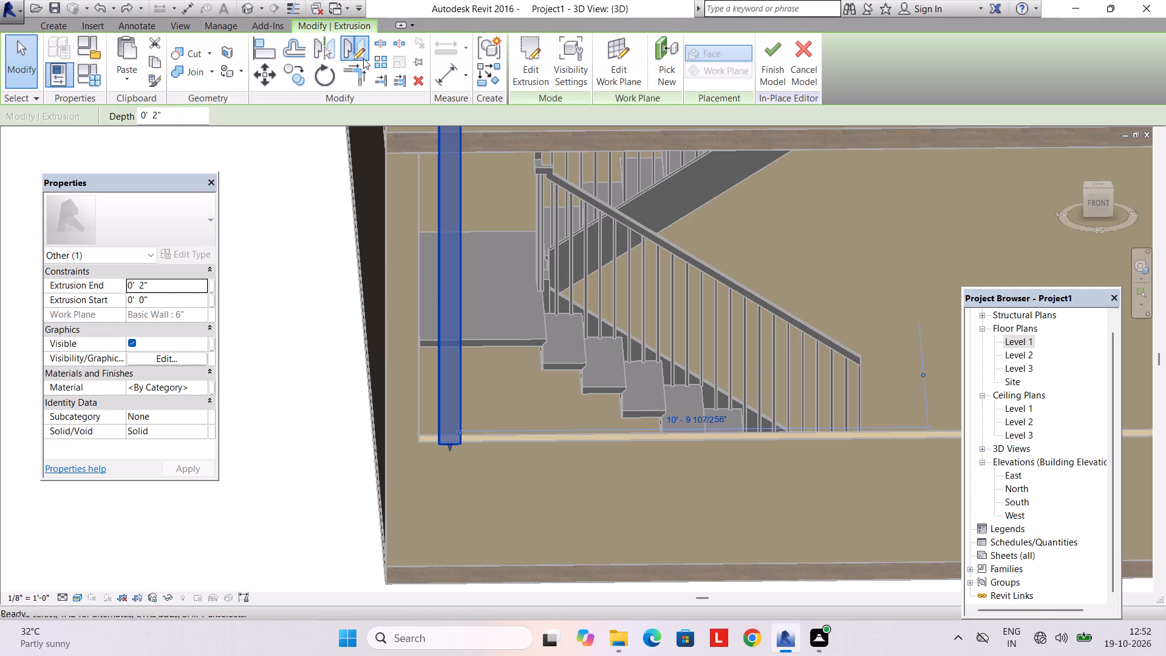
pyautogui.click(463, 444)
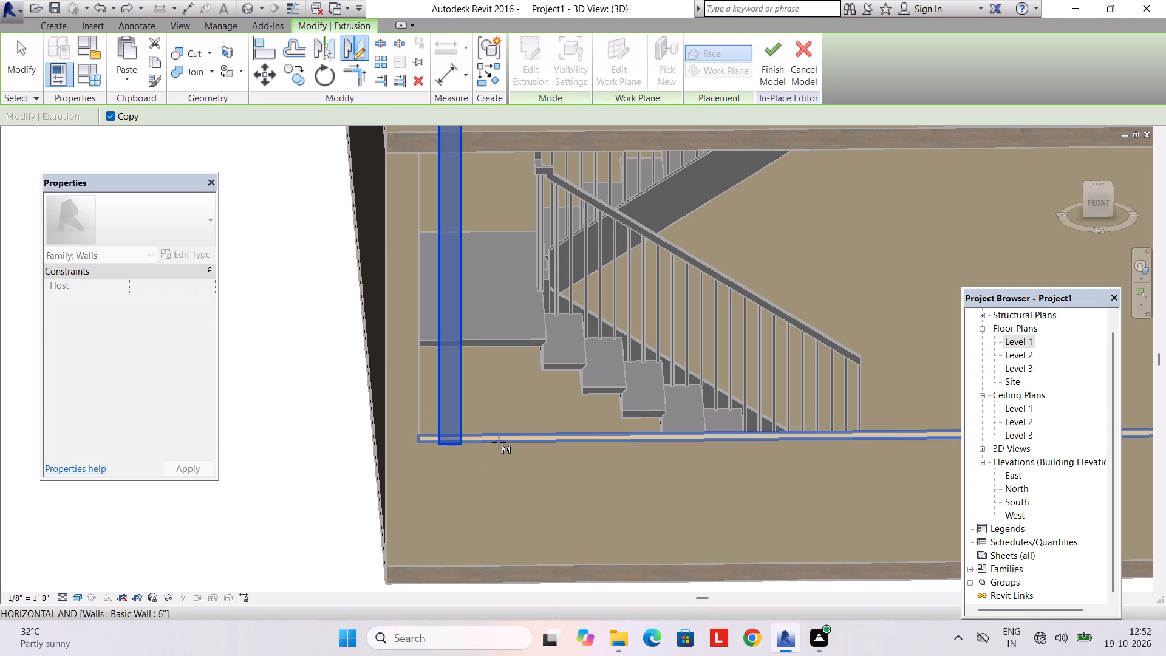
pyautogui.click(499, 442)
pyautogui.scroll(-7, 499, 440)
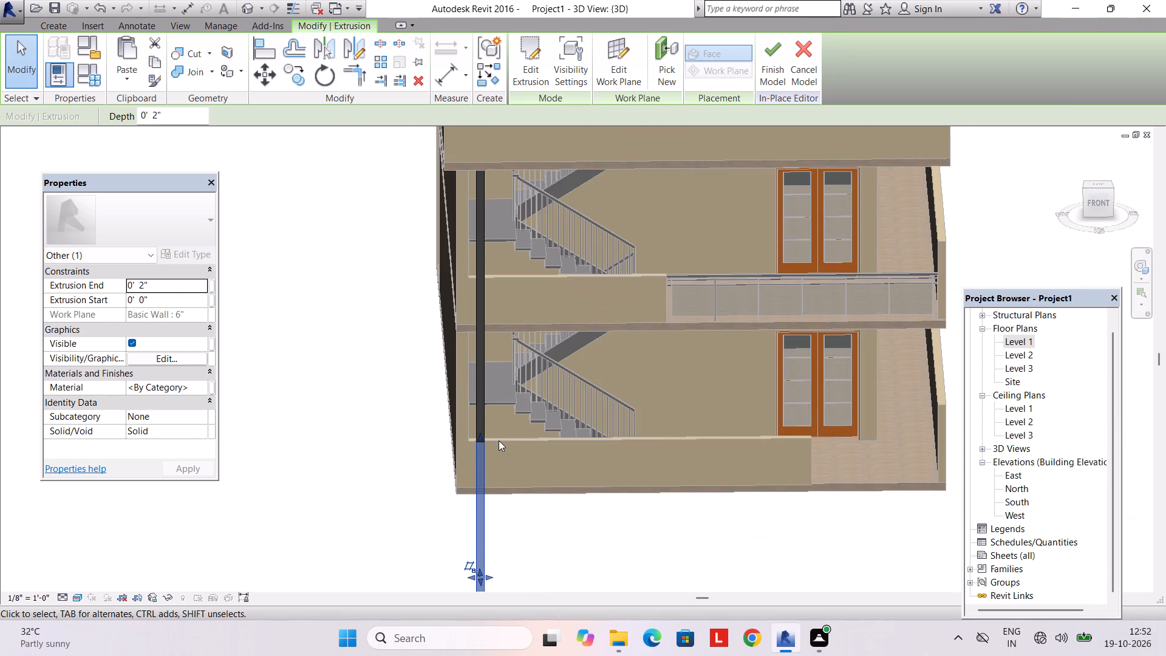
# Move the lower copy about 1'-0" toward the doors and up until it stands level beside the original strip.
pyautogui.press('Right')
pyautogui.press('Right')
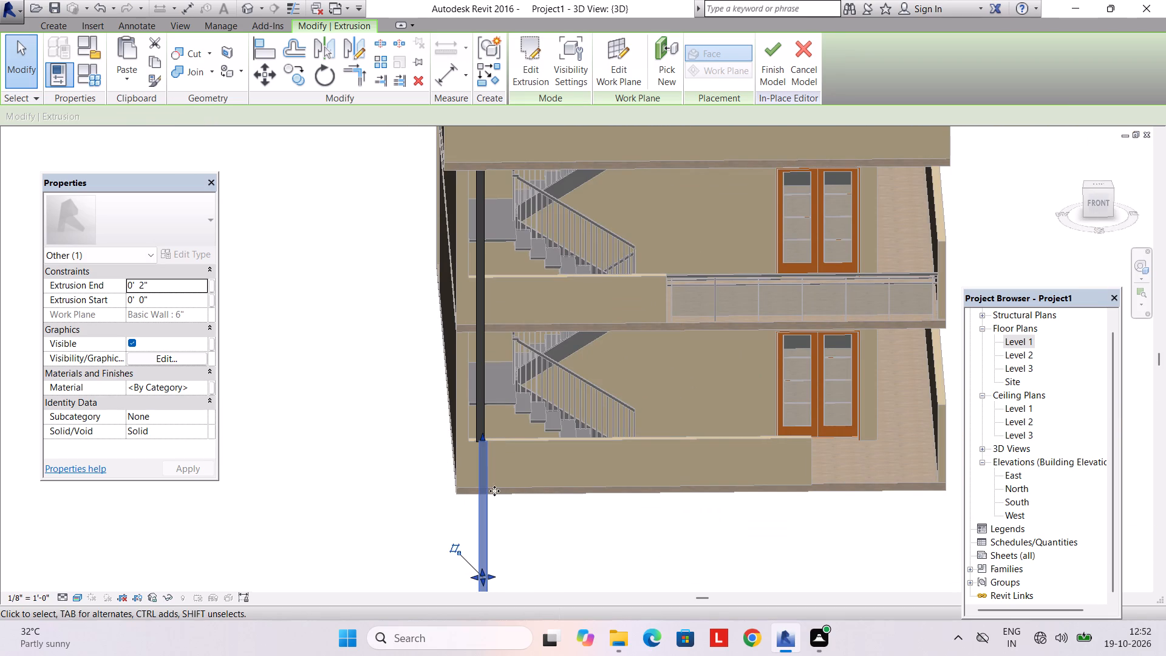
pyautogui.press('Right')
pyautogui.press('Right')
pyautogui.press('Right')
pyautogui.press('Right')
pyautogui.press('Up')
pyautogui.press('Up')
pyautogui.press('Up')
pyautogui.press('Up')
pyautogui.press('Up')
pyautogui.press('Up')
pyautogui.press('Up')
pyautogui.press('Up')
pyautogui.press('Up')
pyautogui.press('Up')
pyautogui.press('Up')
pyautogui.press('Up')
pyautogui.press('Up')
pyautogui.press('Up')
pyautogui.press('Up')
pyautogui.press('Up')
pyautogui.press('Up')
pyautogui.press('Up')
pyautogui.press('Up')
pyautogui.press('Up')
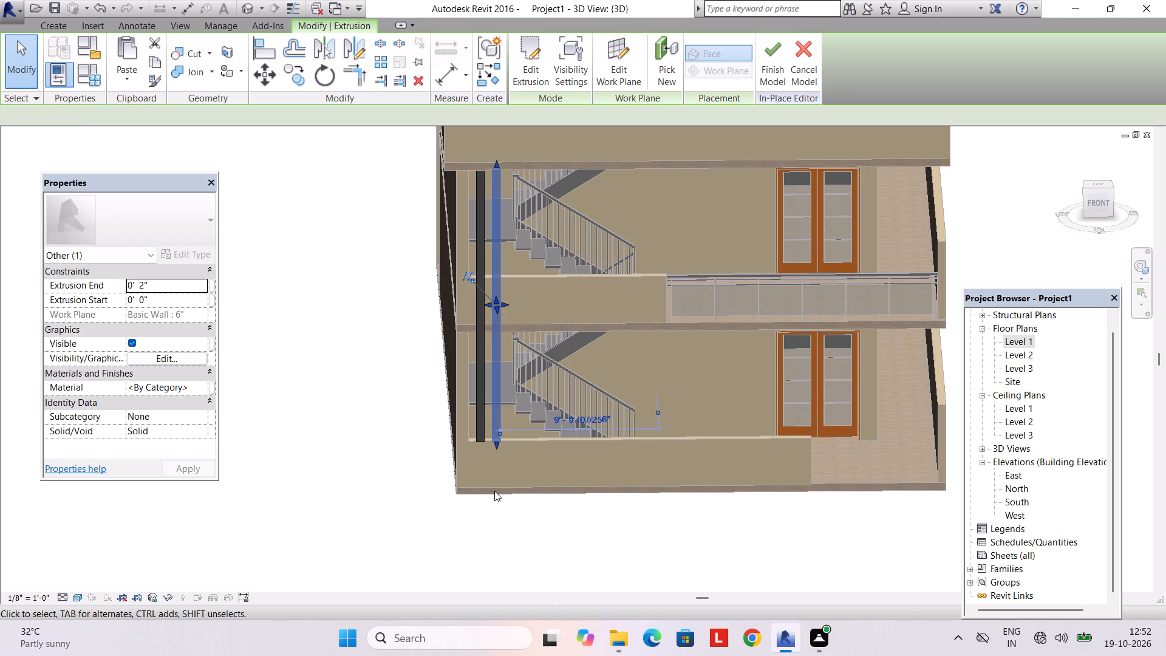
pyautogui.press('Escape')
# Move the rooftop strip copy toward the doors and down, making it the third strip, level and evenly spaced about 1'-0" from the second.
pyautogui.scroll(2, 502, 456)
pyautogui.scroll(-4, 513, 420)
pyautogui.moveTo(514, 372); pyautogui.dragTo(456, 562, button='middle')
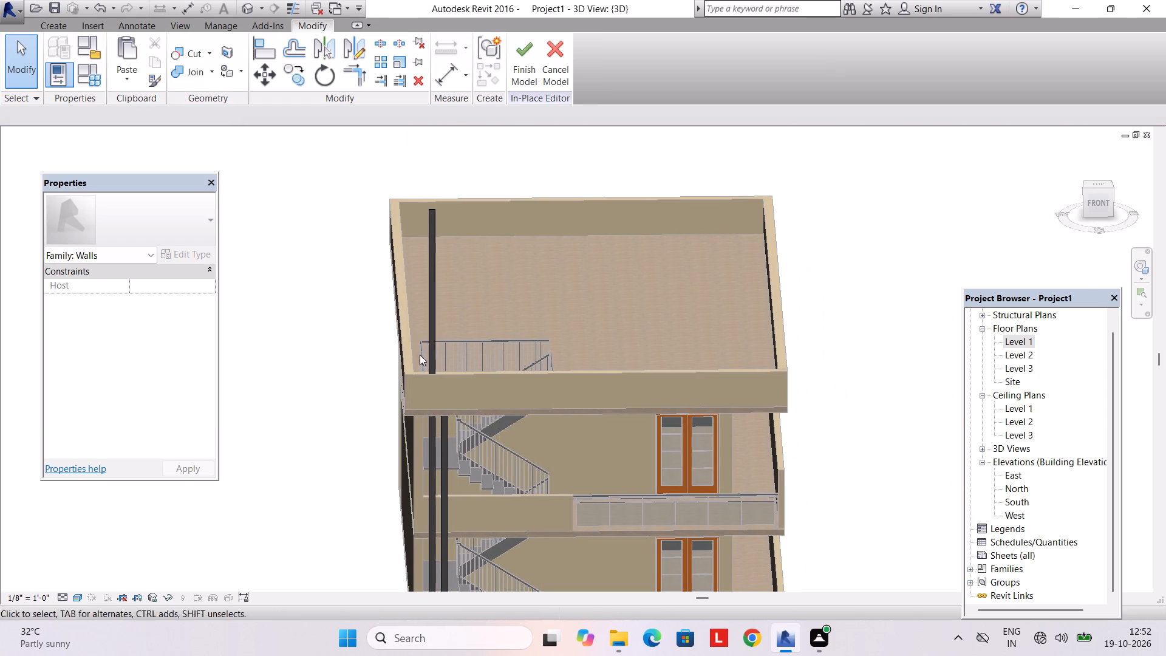
pyautogui.click(438, 337)
pyautogui.press('Right')
pyautogui.press('Right')
pyautogui.press('Right')
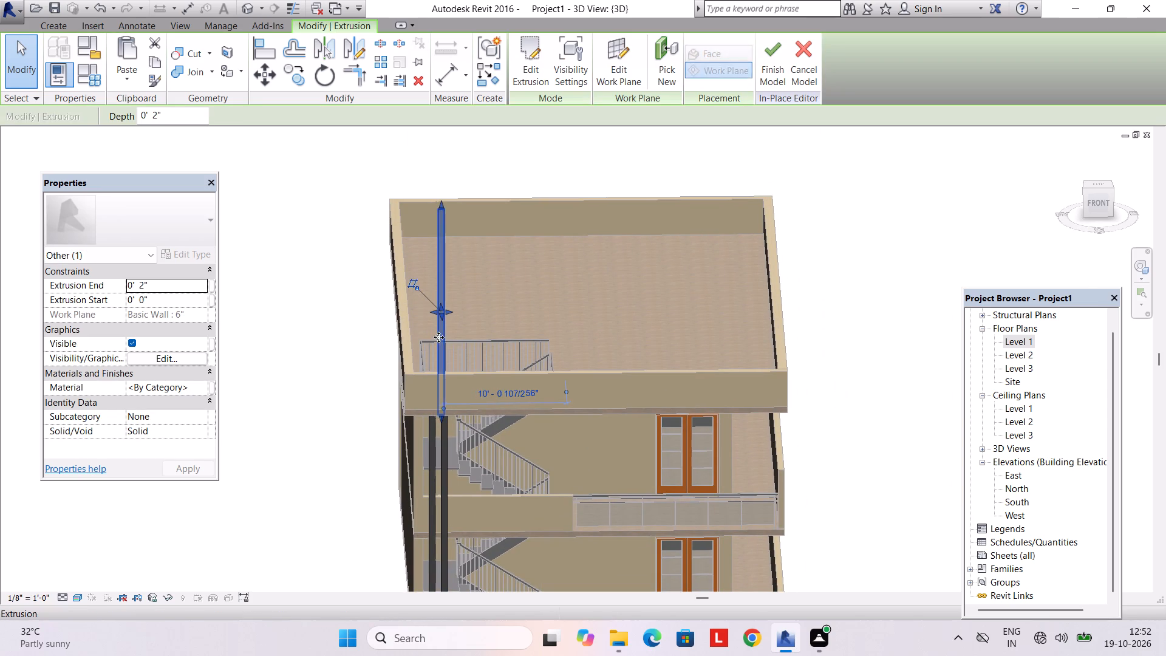
pyautogui.press('Right')
pyautogui.press('Right')
pyautogui.press('Right')
pyautogui.press('Right')
pyautogui.press('Down')
pyautogui.press('Down')
pyautogui.press('Down')
pyautogui.press('Down')
pyautogui.press('Down')
pyautogui.press('Down')
pyautogui.press('Down')
pyautogui.press('Down')
pyautogui.press('Down')
pyautogui.press('Down')
pyautogui.press('Down')
pyautogui.press('Down')
pyautogui.press('Down')
pyautogui.press('Down')
pyautogui.press('Down')
pyautogui.press('Down')
pyautogui.press('Down')
pyautogui.press('Down')
pyautogui.press('Down')
pyautogui.press('Down')
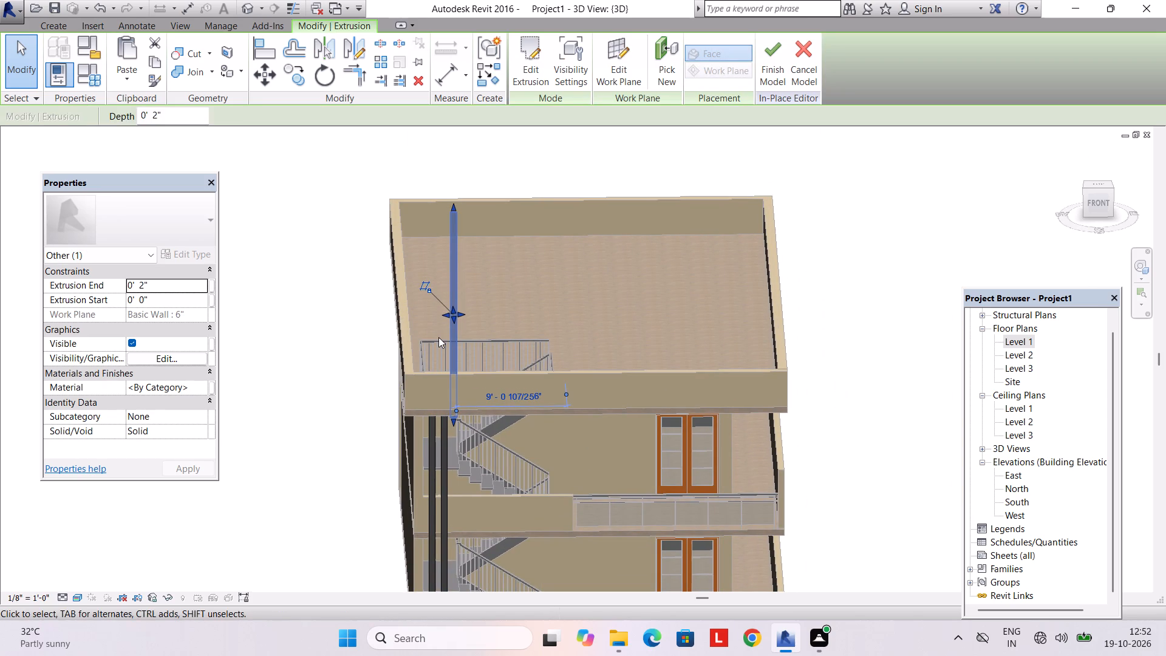
pyautogui.press('Right')
pyautogui.press('Down')
pyautogui.press('Down')
pyautogui.press('Down')
pyautogui.press('Down')
pyautogui.press('Down')
pyautogui.press('Down')
pyautogui.press('Down')
pyautogui.press('Down')
pyautogui.press('Down')
pyautogui.press('Down')
pyautogui.press('Down')
pyautogui.press('Down')
pyautogui.press('Down')
pyautogui.press('Down')
pyautogui.press('Down')
pyautogui.press('Down')
pyautogui.press('Down')
pyautogui.press('Down')
pyautogui.press('Down')
pyautogui.press('Down')
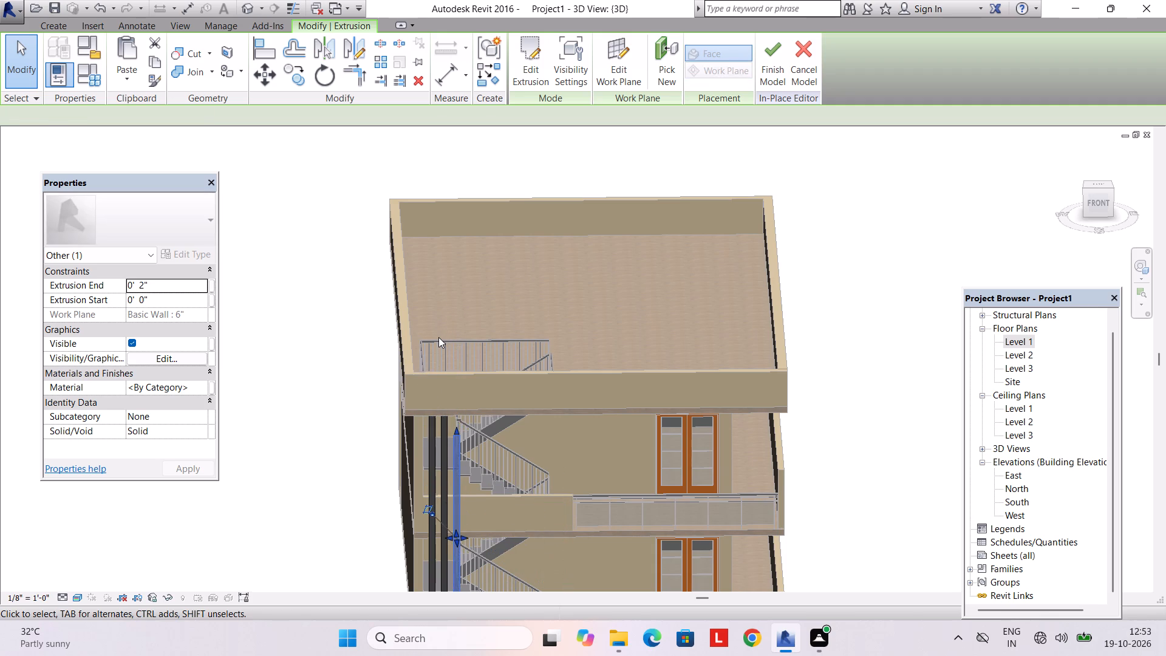
pyautogui.press('Up')
pyautogui.press('Up')
pyautogui.press('Up')
pyautogui.press('Up')
pyautogui.press('Up')
pyautogui.scroll(8, 437, 336)
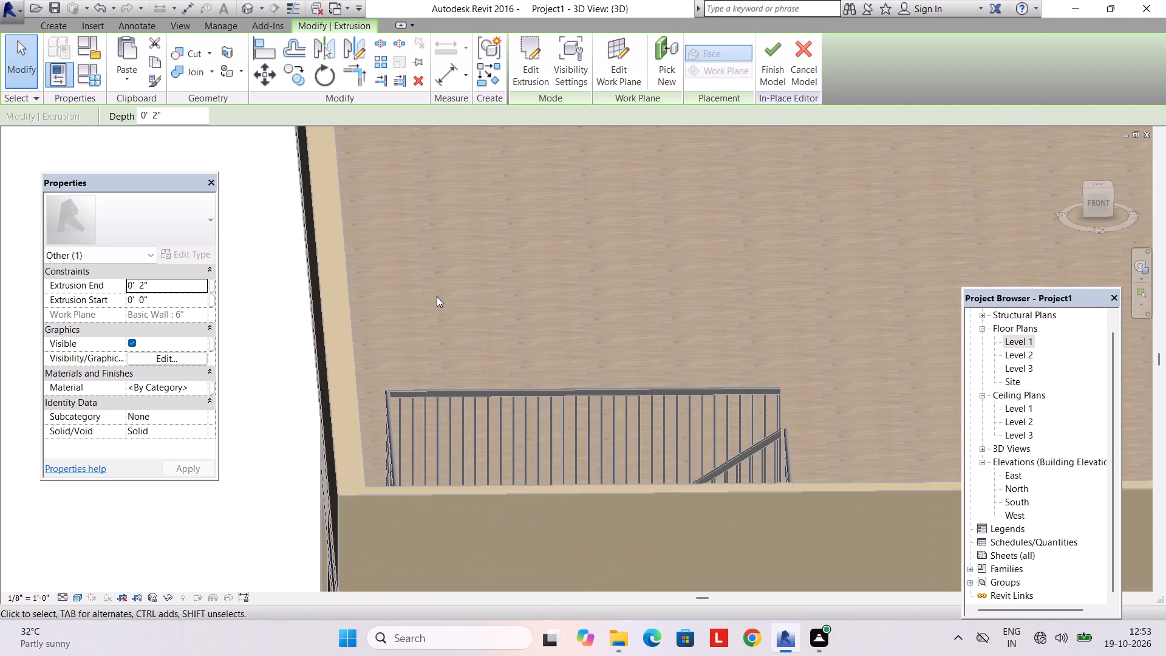
pyautogui.moveTo(492, 440); pyautogui.dragTo(469, 90, button='middle')
pyautogui.press('Up')
pyautogui.press('Up')
pyautogui.press('Up')
pyautogui.press('Up')
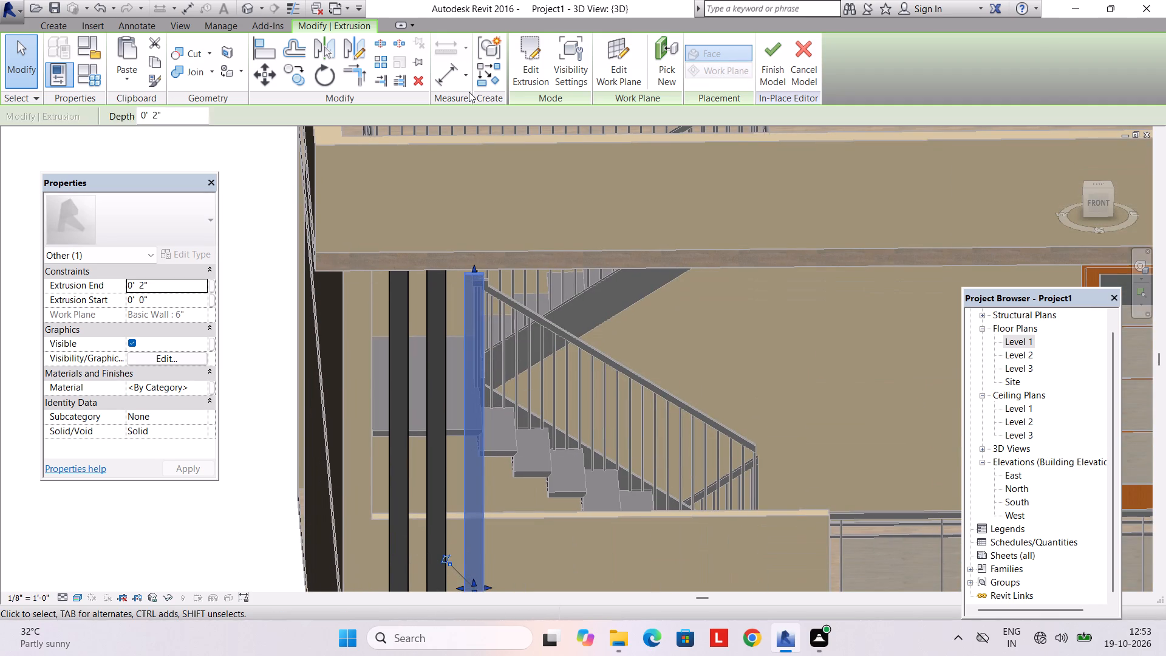
pyautogui.press('Up')
pyautogui.press('Escape')
# Mirror a copy of the third strip about a vertical axis along its edge facing the doors.
pyautogui.scroll(-6, 584, 141)
pyautogui.moveTo(591, 384); pyautogui.dragTo(579, 384, button='middle')
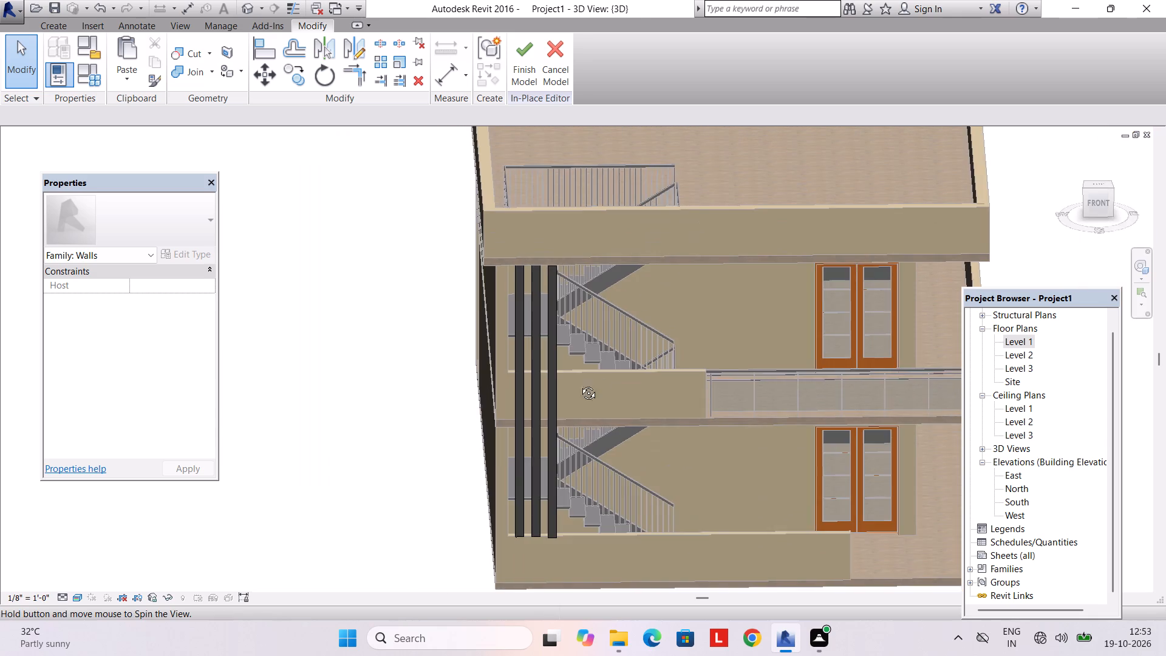
pyautogui.moveTo(579, 384); pyautogui.dragTo(598, 429, button='middle')
pyautogui.click(556, 304)
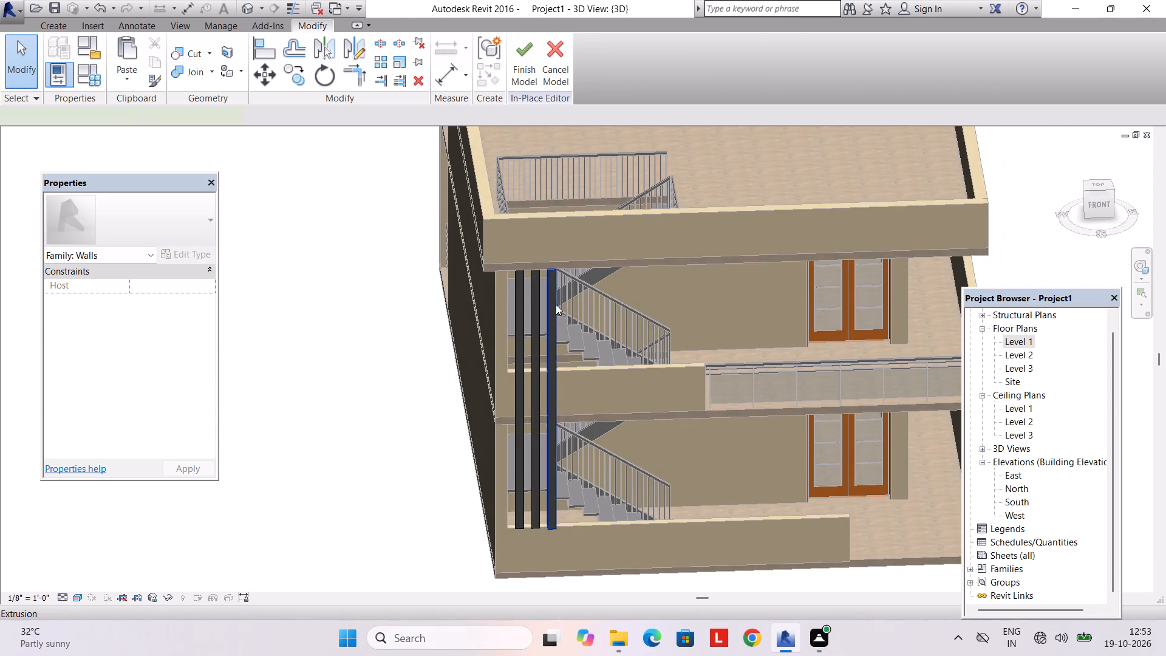
pyautogui.click(360, 50)
pyautogui.scroll(3, 548, 279)
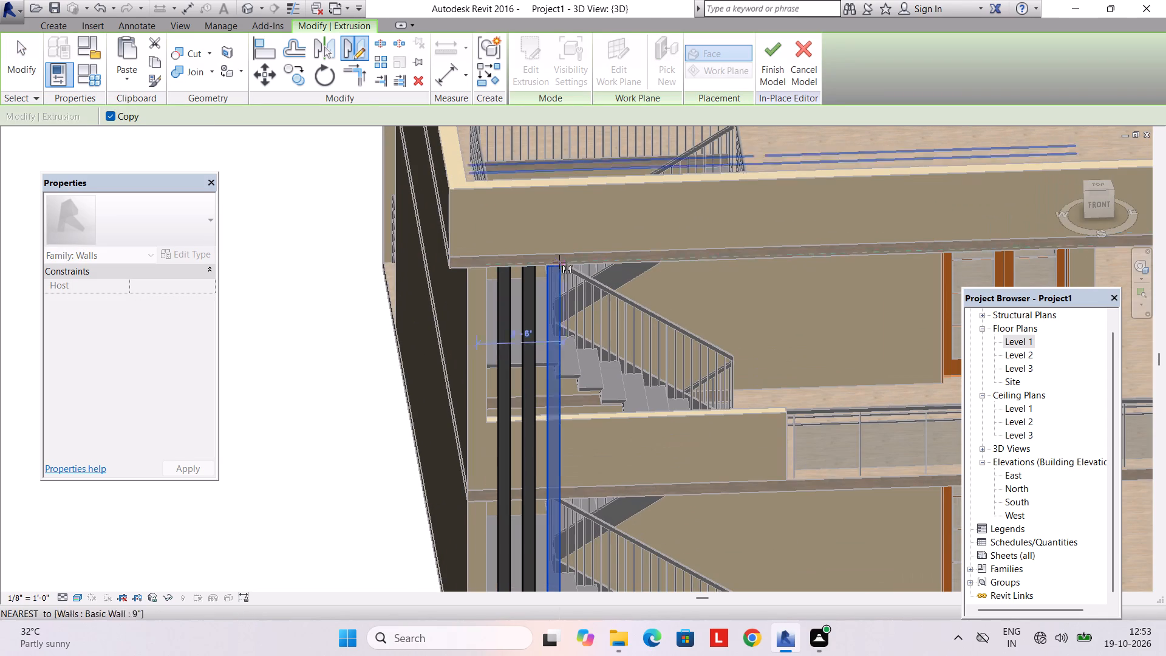
pyautogui.click(564, 264)
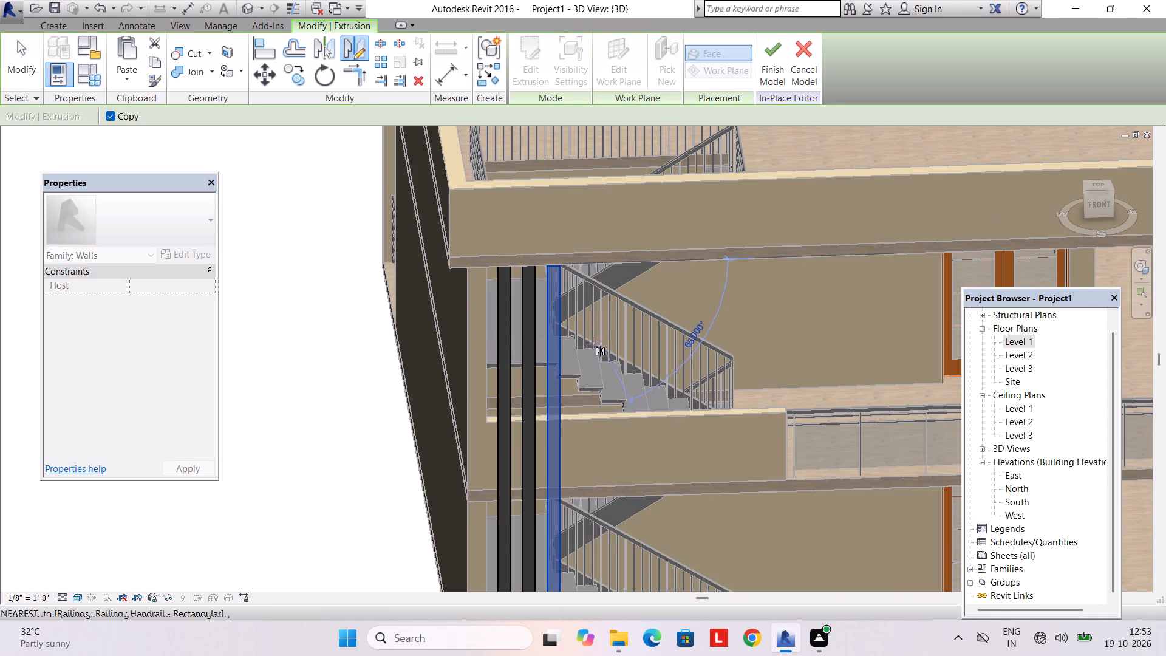
pyautogui.moveTo(590, 496); pyautogui.dragTo(571, 287, button='middle')
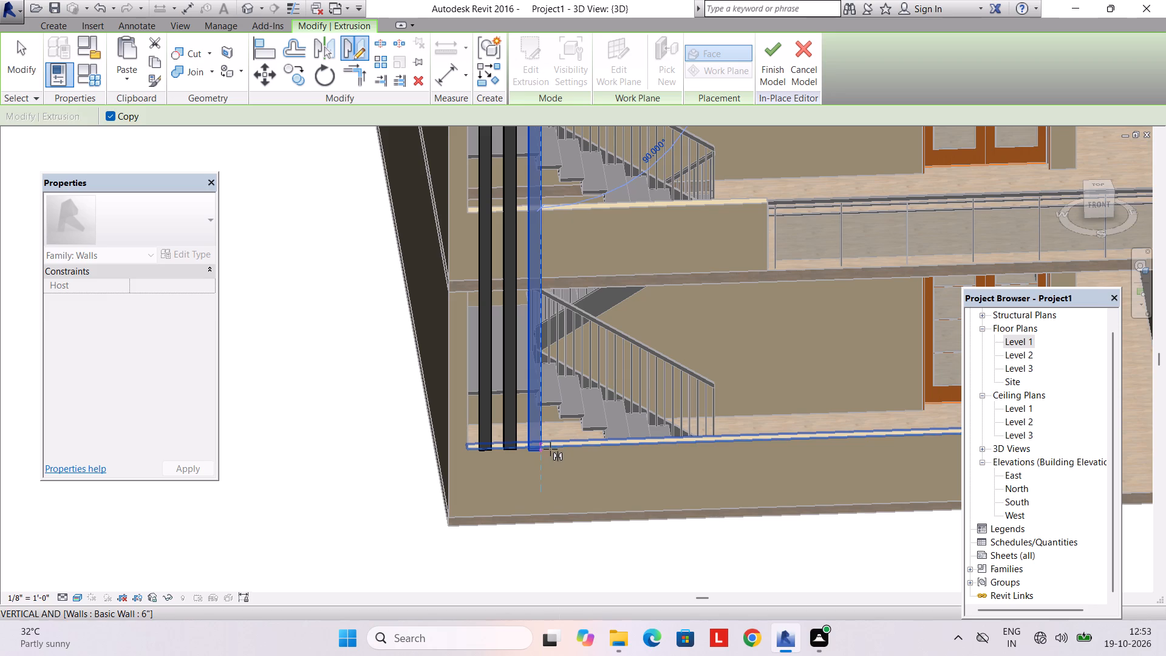
pyautogui.click(550, 449)
# Shift the new fourth strip toward the doors so its gap matches the spacing of the other strips.
pyautogui.press('Right')
pyautogui.press('Right')
pyautogui.press('Right')
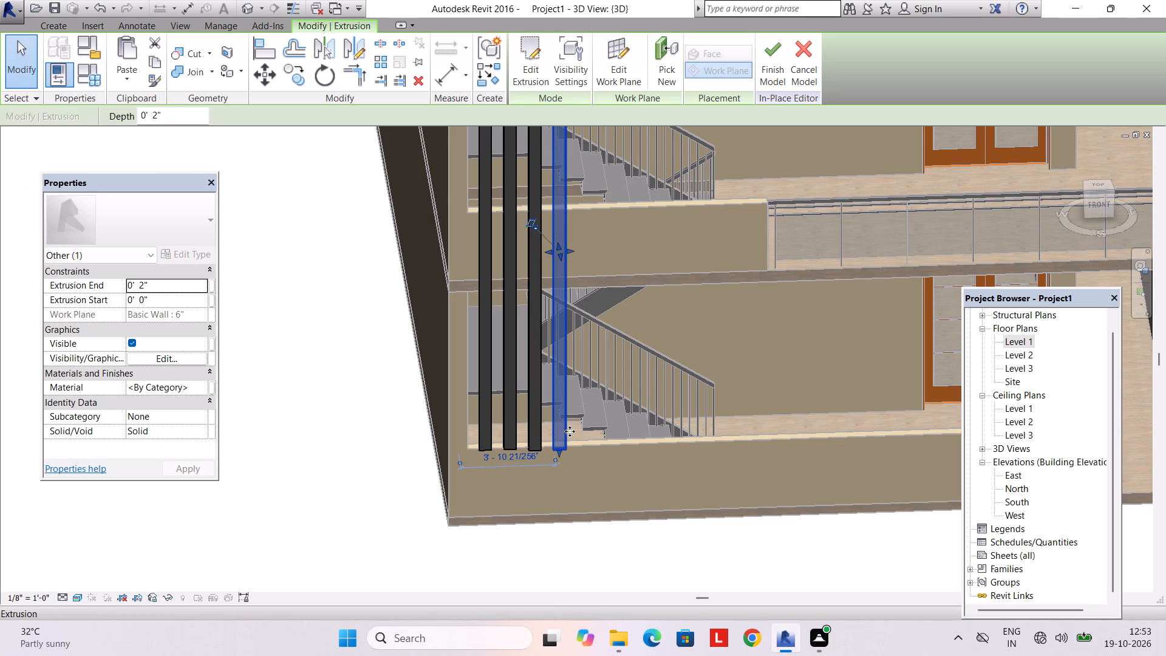
pyautogui.scroll(-2, 568, 367)
pyautogui.press('Escape')
pyautogui.scroll(-4, 615, 344)
pyautogui.moveTo(614, 345); pyautogui.dragTo(598, 366, button='middle')
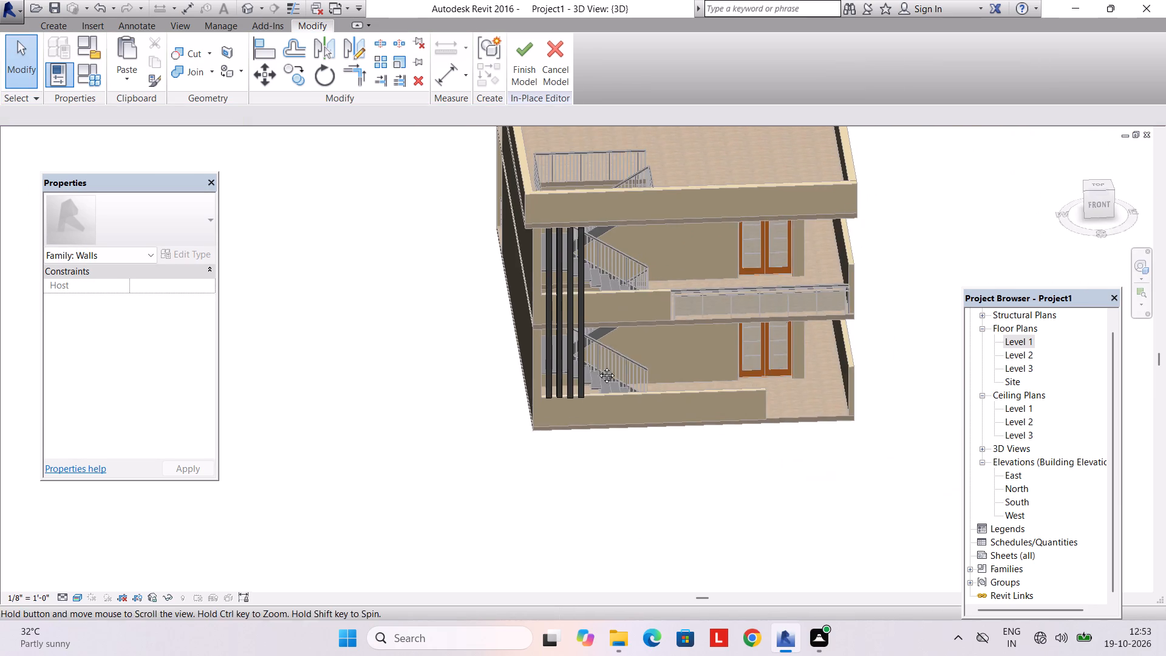
# Mirror a copy of the fourth strip about a vertical axis along its edge facing the doors.
pyautogui.moveTo(598, 366); pyautogui.dragTo(567, 422, button='middle')
pyautogui.scroll(3, 554, 400)
pyautogui.keyDown('shift'); pyautogui.moveTo(553, 383); pyautogui.dragTo(523, 337, button='middle'); pyautogui.keyUp('shift')
pyautogui.click(530, 312)
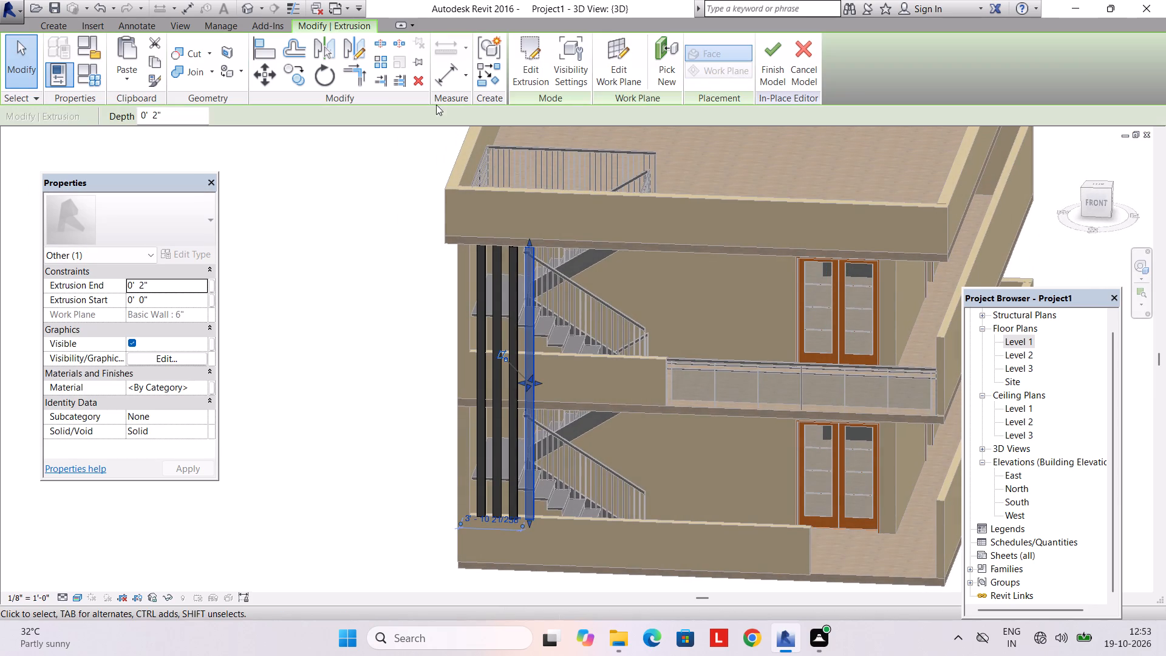
pyautogui.click(361, 54)
pyautogui.scroll(3, 531, 216)
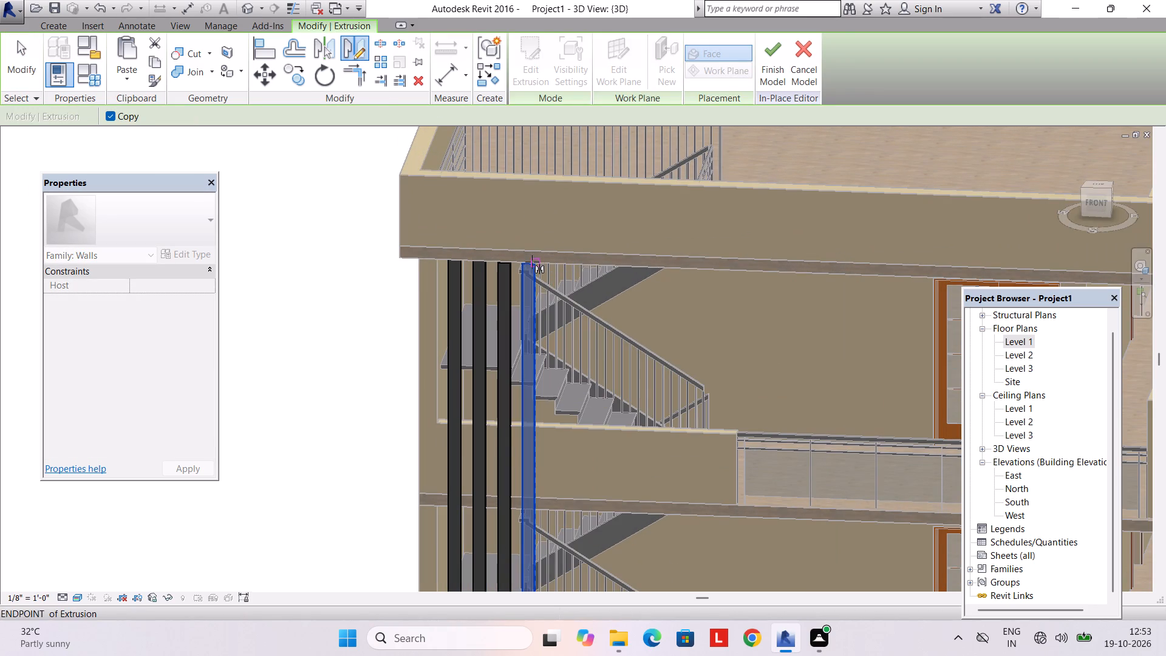
pyautogui.click(532, 262)
pyautogui.moveTo(540, 490); pyautogui.dragTo(560, 250, button='middle')
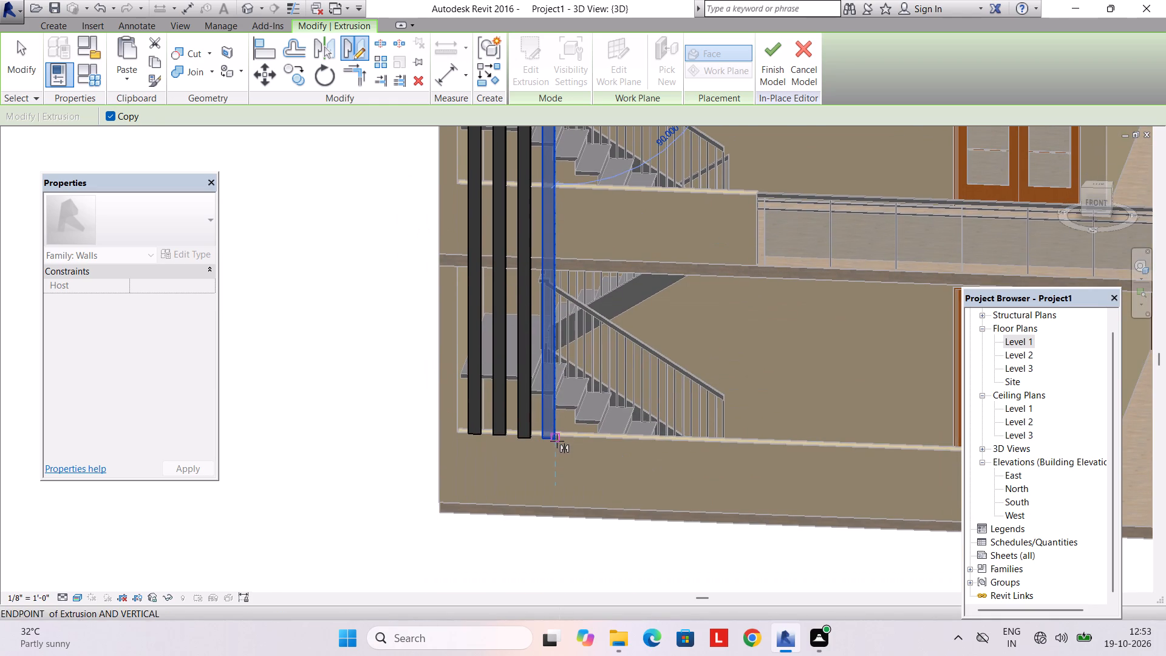
pyautogui.click(557, 441)
# Shift the new fifth strip toward the doors so its gap matches the spacing of the other strips.
pyautogui.press('Right')
pyautogui.press('Right')
pyautogui.press('Right')
pyautogui.press('Right')
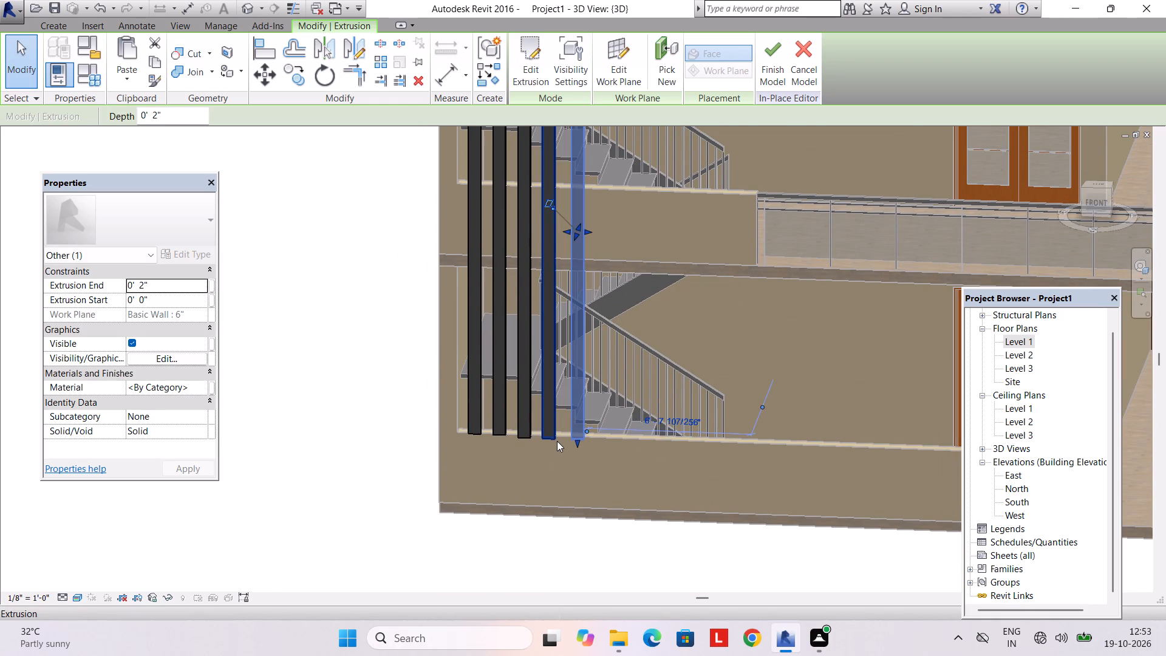
pyautogui.press('Left')
pyautogui.press('Left')
pyautogui.press('Escape')
pyautogui.scroll(-2, 548, 355)
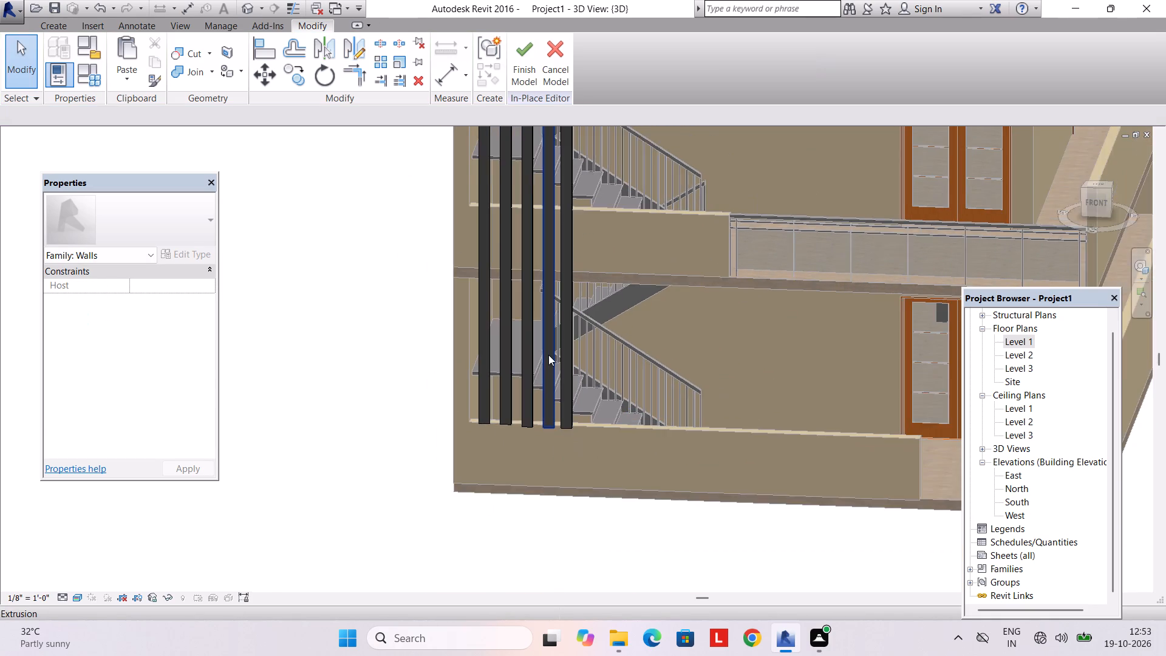
pyautogui.keyDown('shift'); pyautogui.moveTo(550, 351); pyautogui.dragTo(570, 318, button='middle'); pyautogui.keyUp('shift')
pyautogui.click(570, 318)
pyautogui.press('Right')
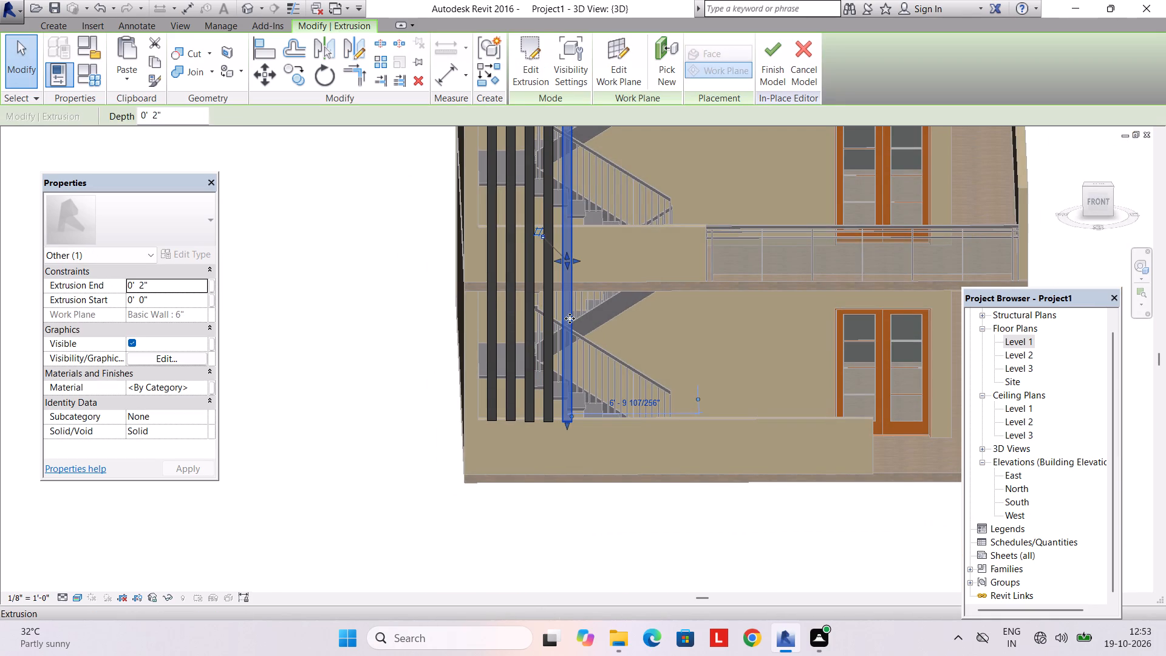
pyautogui.press('Escape')
# Examine the row of five strips from the front and right sides of the building for even spacing and alignment.
pyautogui.scroll(3, 516, 367)
pyautogui.scroll(-4, 519, 356)
pyautogui.keyDown('shift'); pyautogui.moveTo(525, 358); pyautogui.dragTo(419, 369, button='middle'); pyautogui.keyUp('shift')
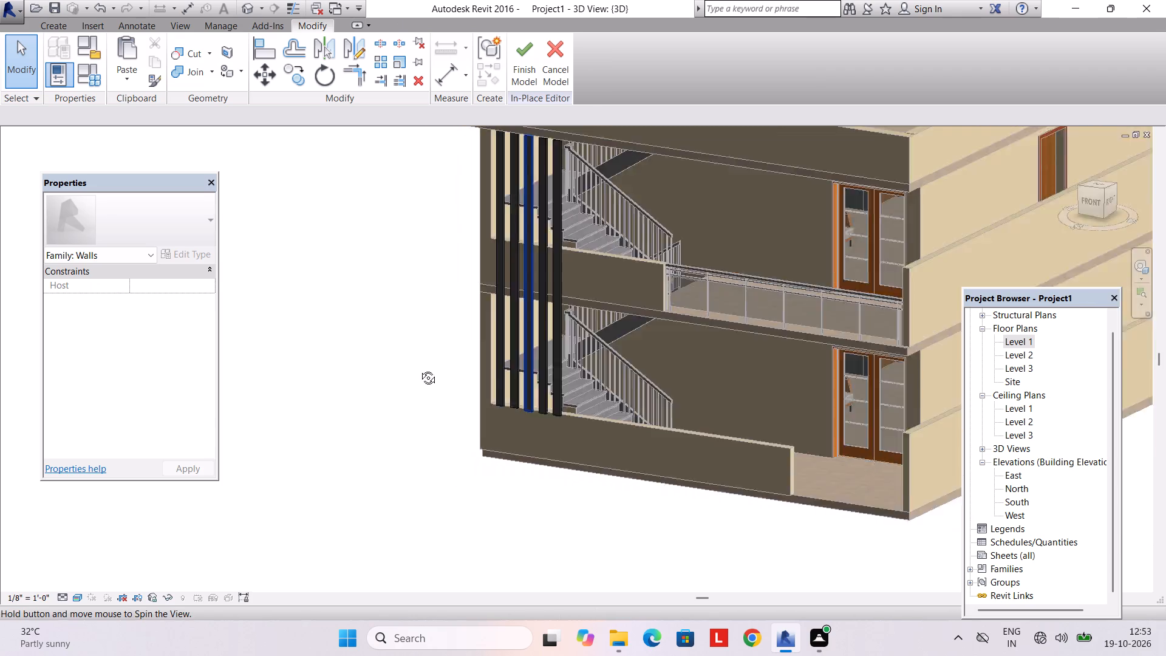
pyautogui.keyDown('shift'); pyautogui.moveTo(419, 369); pyautogui.dragTo(285, 369, button='middle'); pyautogui.keyUp('shift')
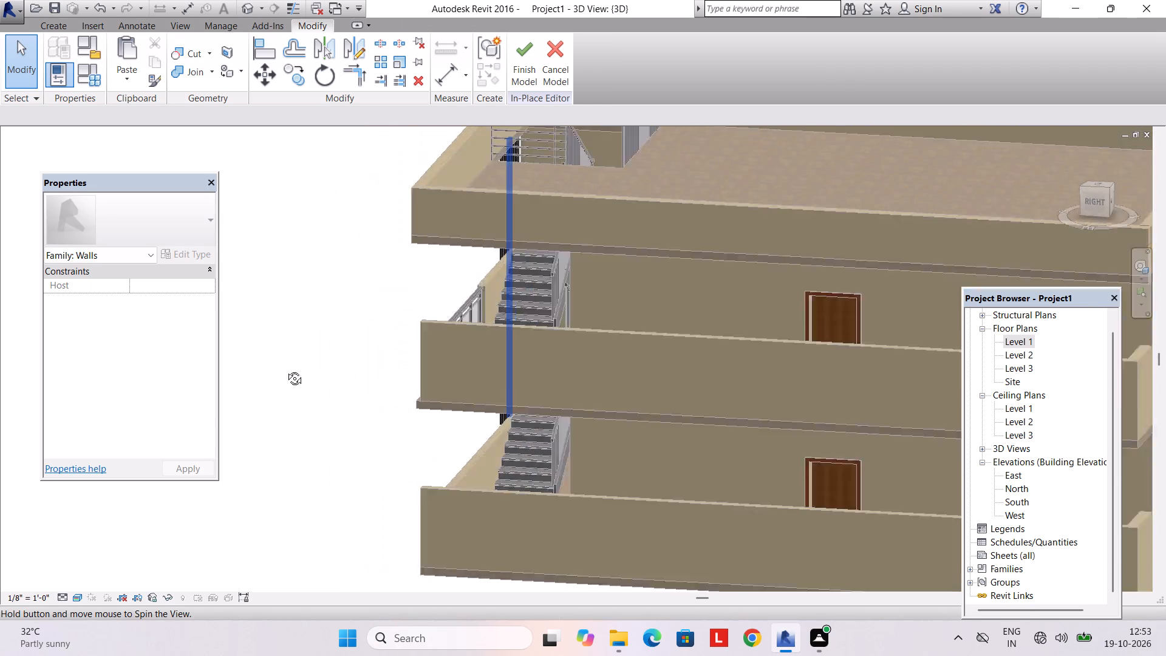
pyautogui.keyDown('shift'); pyautogui.moveTo(285, 369); pyautogui.dragTo(534, 332, button='middle'); pyautogui.keyUp('shift')
pyautogui.scroll(-5, 534, 330)
pyautogui.moveTo(534, 330); pyautogui.dragTo(510, 376, button='middle')
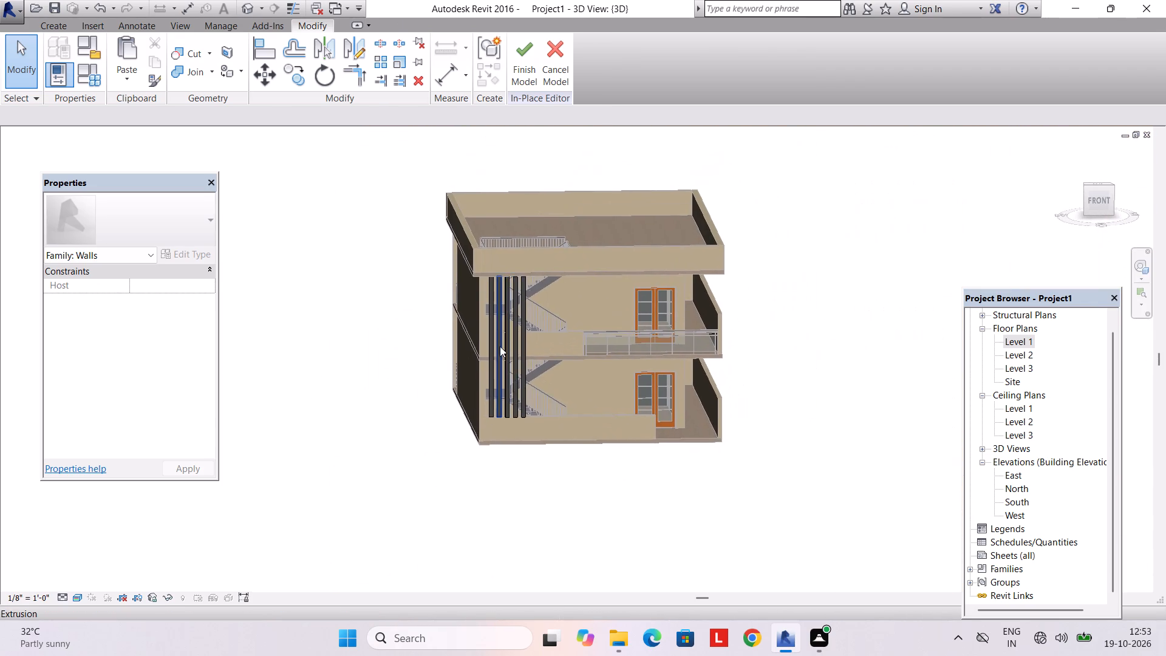
pyautogui.scroll(6, 494, 312)
pyautogui.moveTo(466, 268); pyautogui.dragTo(527, 327)
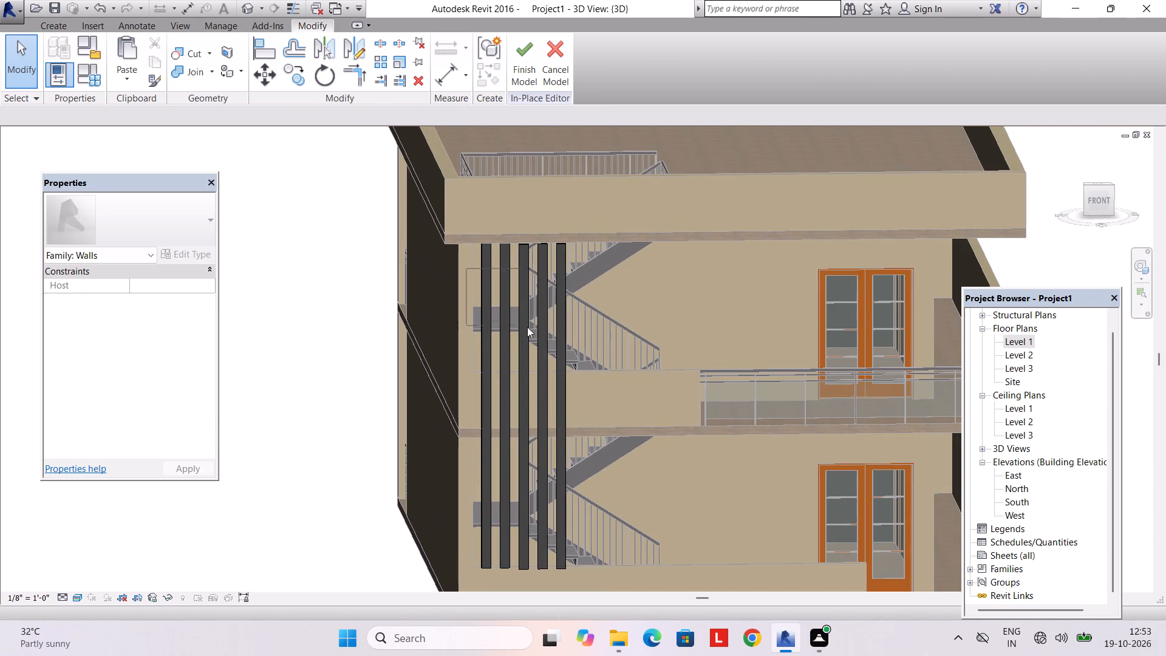
pyautogui.moveTo(527, 327); pyautogui.dragTo(564, 330)
pyautogui.press('Escape')
# Finish the in-place wall model containing the five strips.
pyautogui.click(521, 73)
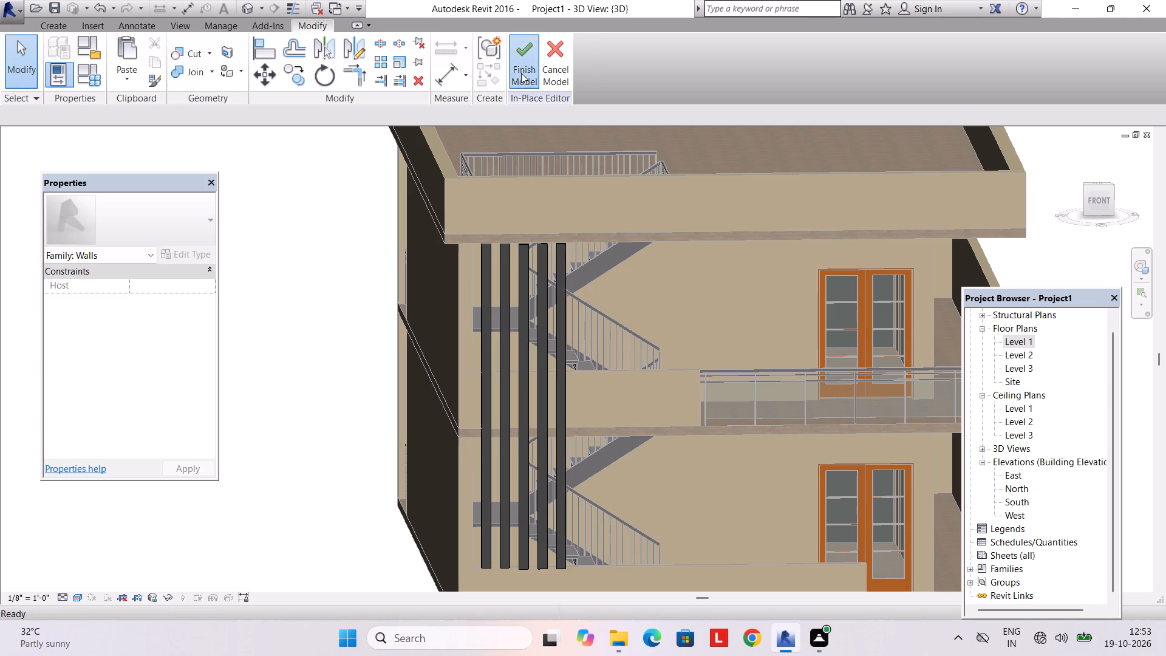
pyautogui.press('Escape')
# Nudge the whole five-strip row slightly toward the doors.
pyautogui.click(486, 302)
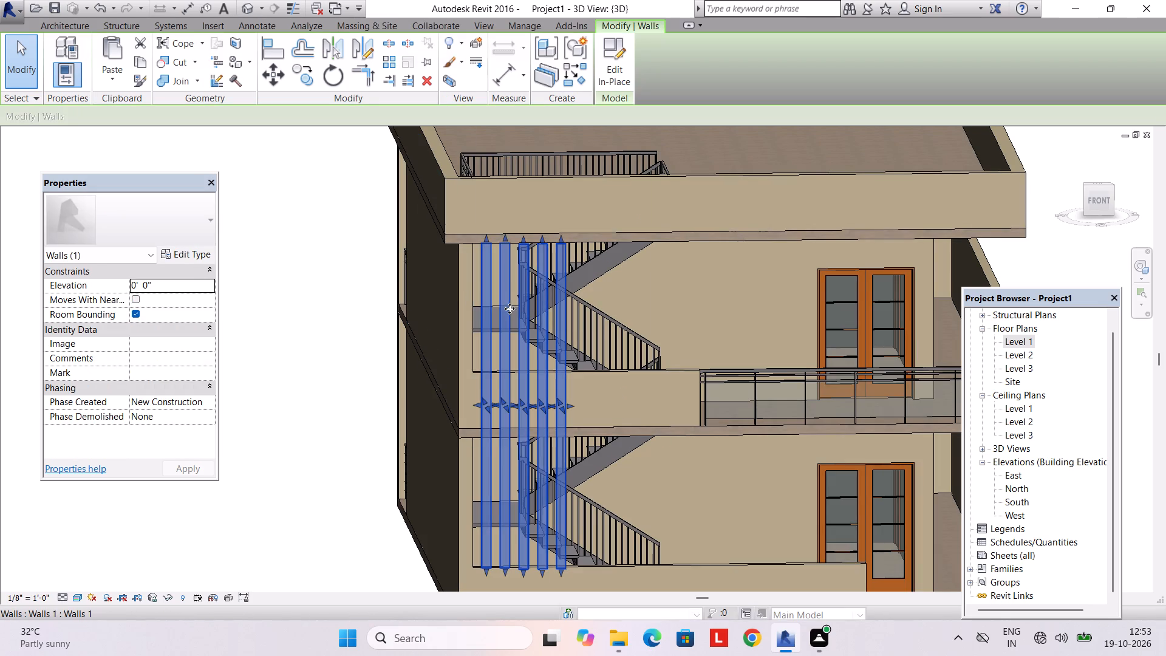
pyautogui.press('Right')
pyautogui.press('Right')
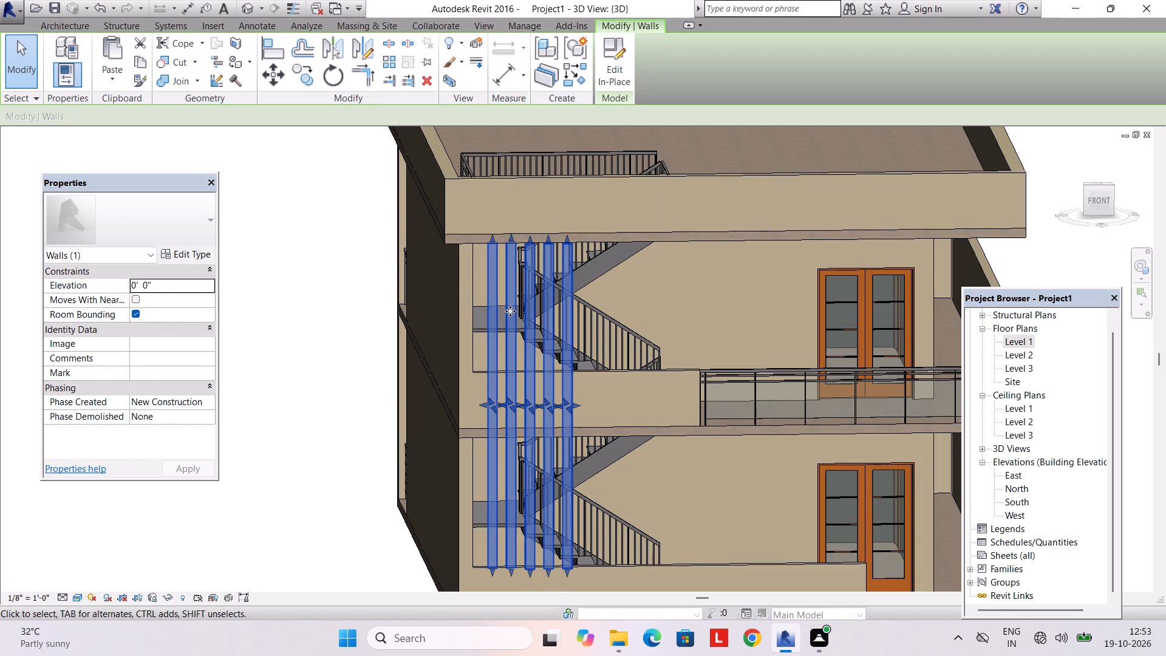
pyautogui.press('Escape')
# Examine how the strip row sits on the facade of the whole building from the front and right sides.
pyautogui.scroll(-3, 485, 374)
pyautogui.keyDown('shift'); pyautogui.moveTo(521, 457); pyautogui.dragTo(499, 405, button='middle'); pyautogui.keyUp('shift')
pyautogui.scroll(-2, 611, 462)
pyautogui.moveTo(601, 477); pyautogui.dragTo(606, 498, button='middle')
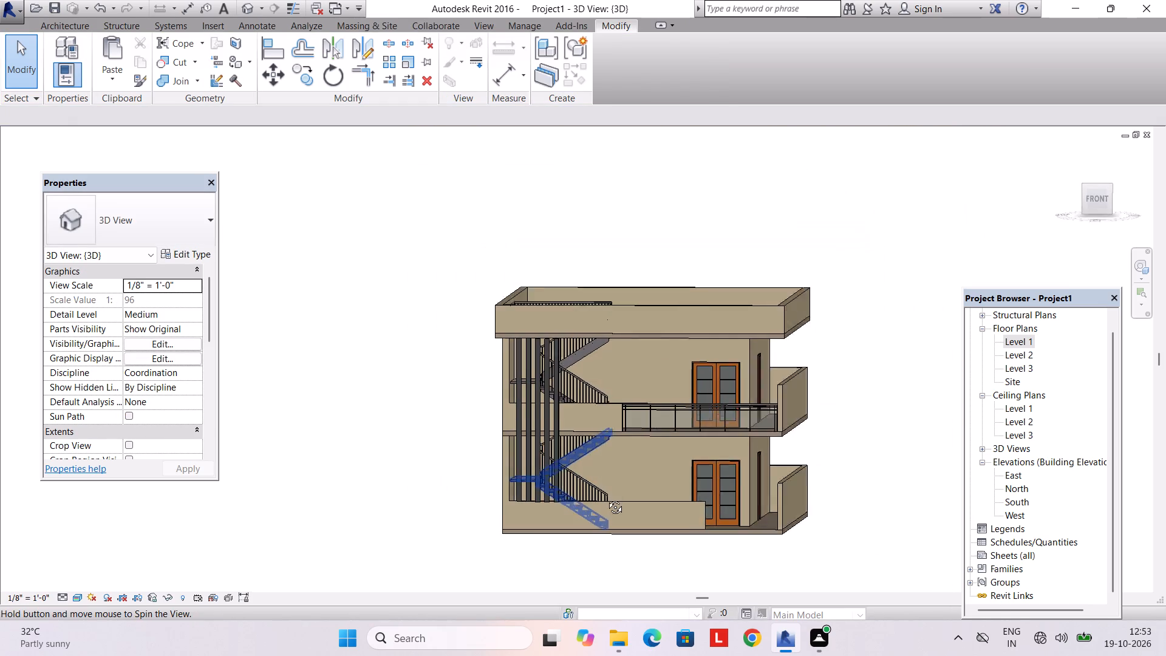
pyautogui.moveTo(606, 498); pyautogui.dragTo(626, 510, button='middle')
pyautogui.keyDown('shift'); pyautogui.moveTo(689, 457); pyautogui.dragTo(547, 453, button='middle'); pyautogui.keyUp('shift')
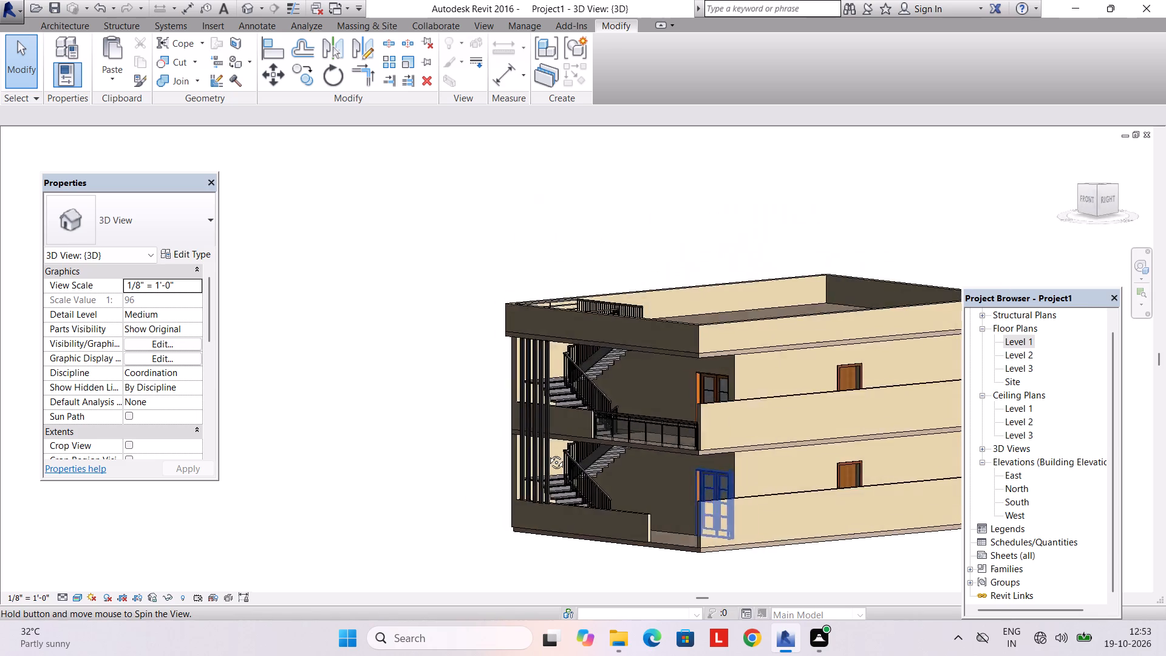
pyautogui.keyDown('shift'); pyautogui.moveTo(547, 453); pyautogui.dragTo(613, 463, button='middle'); pyautogui.keyUp('shift')
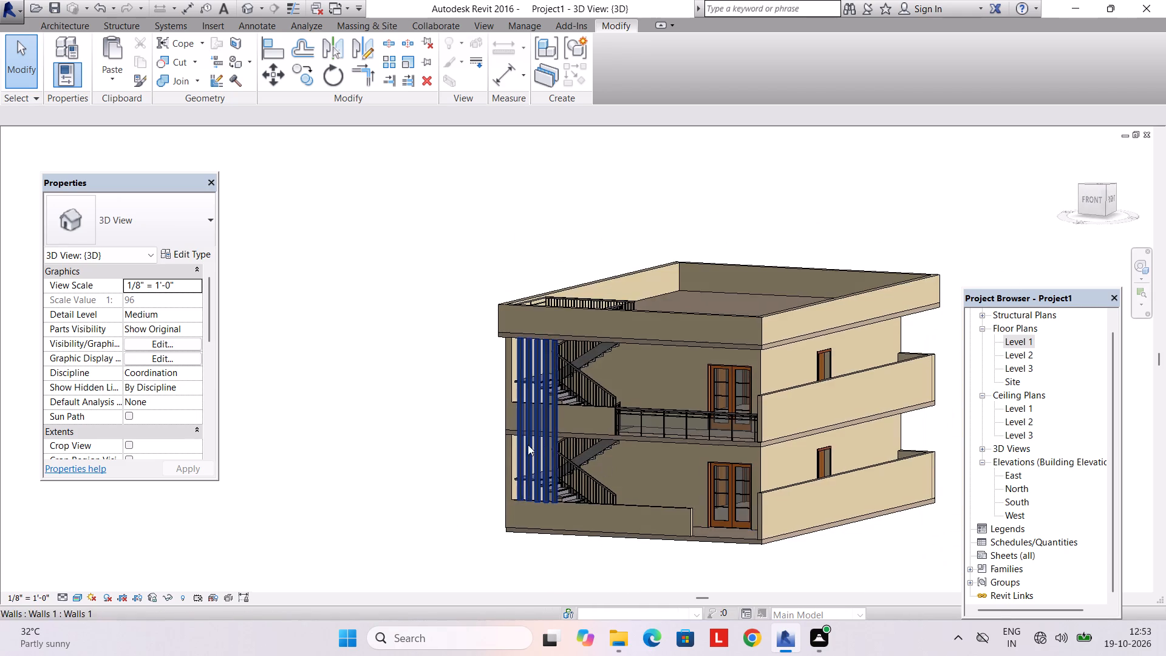
pyautogui.moveTo(528, 445); pyautogui.dragTo(565, 439, button='middle')
# Reopen the five-strip wall model for in-place editing.
pyautogui.click(555, 388)
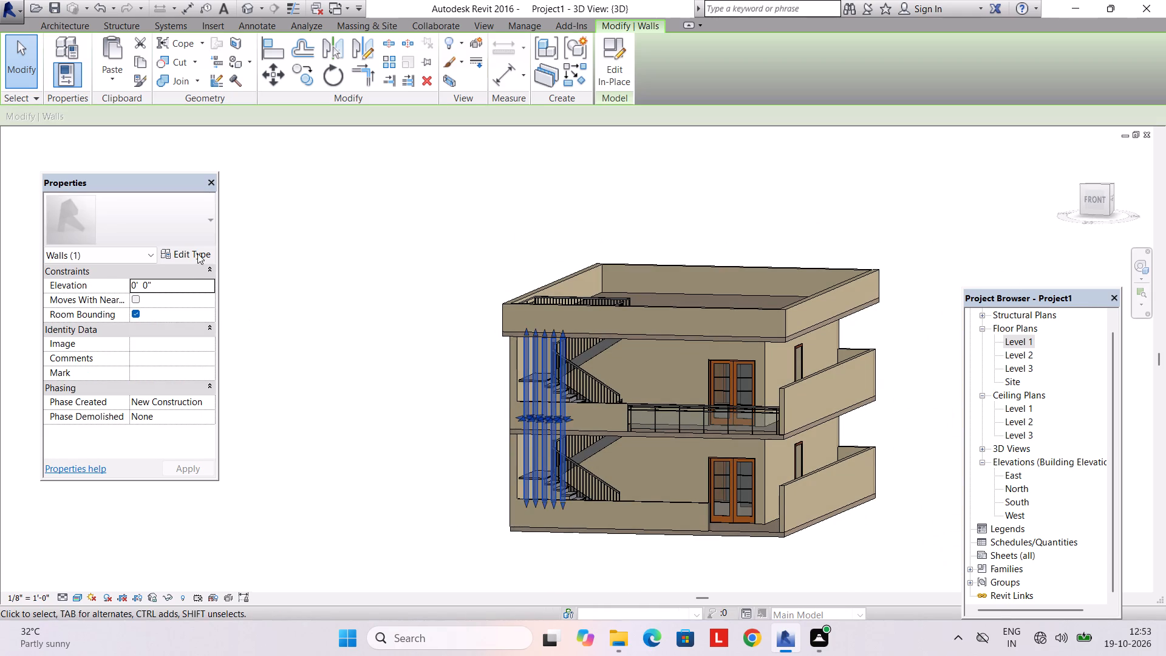
pyautogui.click(197, 253)
pyautogui.press('Escape')
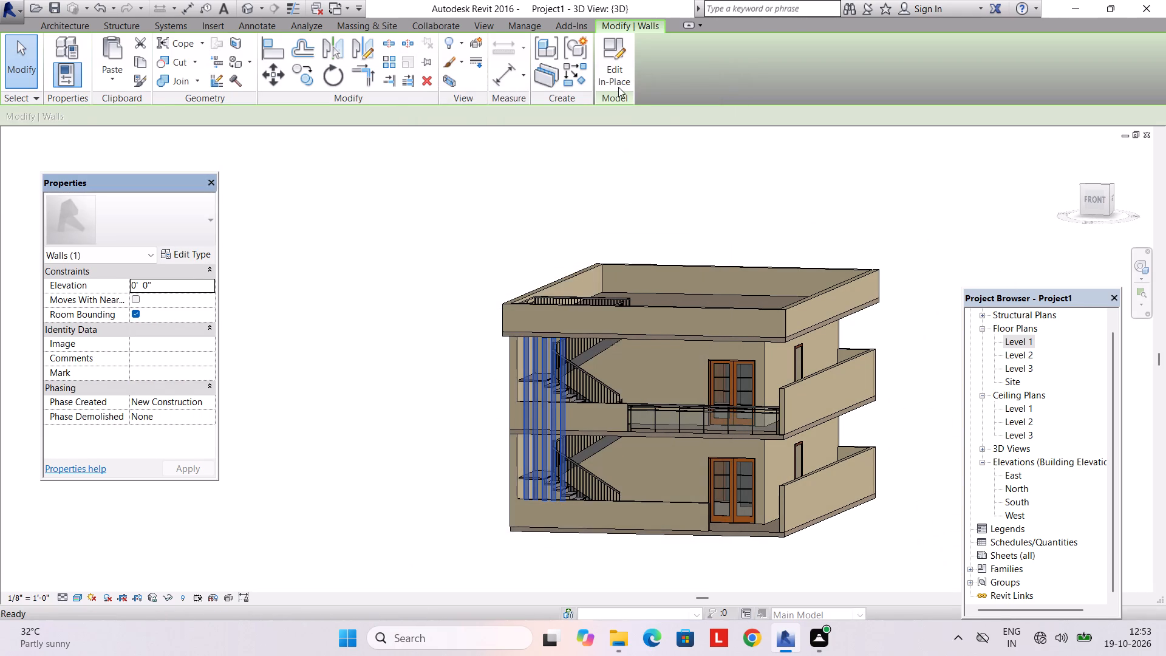
pyautogui.click(618, 87)
# For all five strip extrusions together, open the Material setting and create a new material named DESIGN.
pyautogui.click(520, 371)
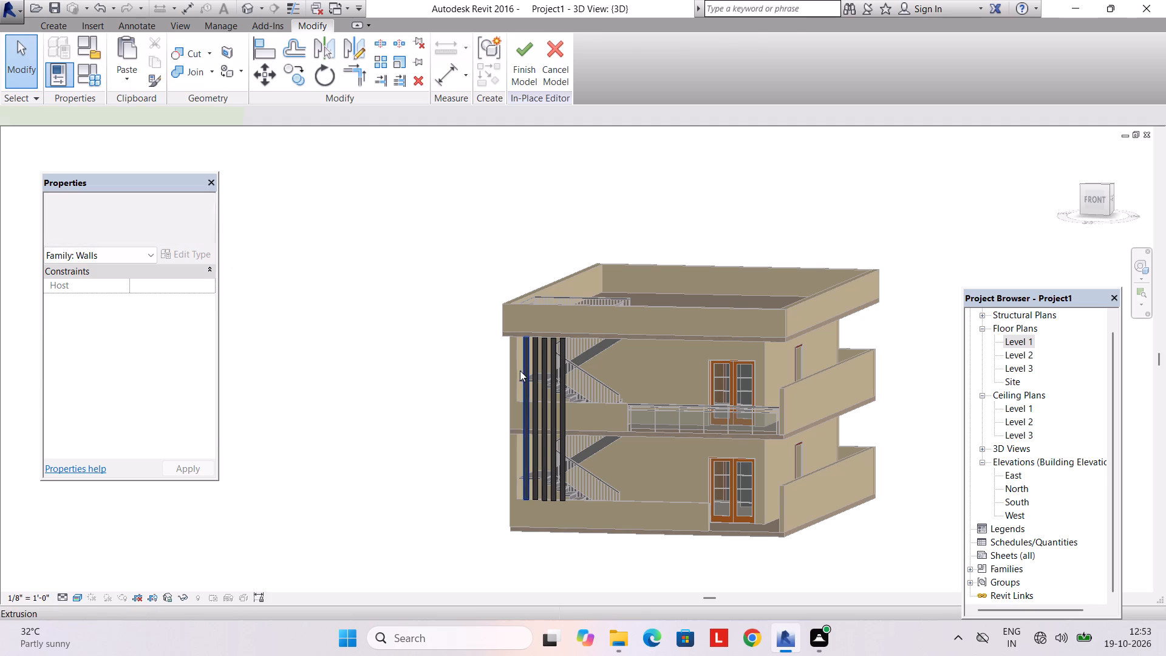
pyautogui.keyDown('ctrl'); pyautogui.click(534, 369); pyautogui.keyUp('ctrl')
pyautogui.scroll(6, 534, 367)
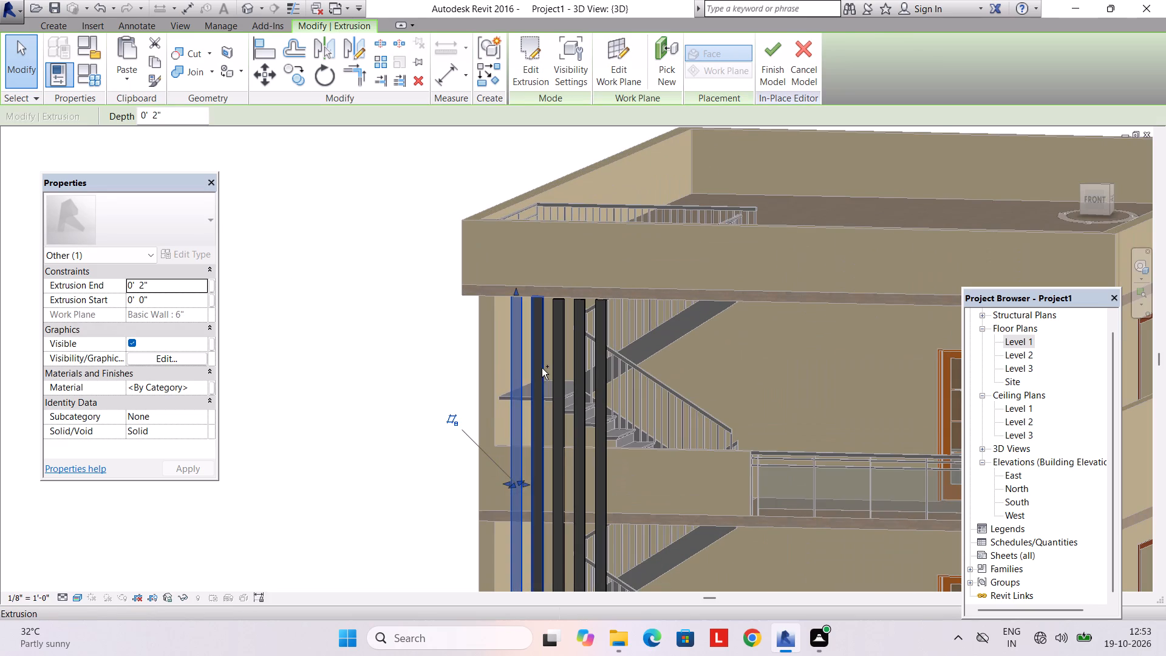
pyautogui.keyDown('ctrl'); pyautogui.click(542, 368); pyautogui.keyUp('ctrl')
pyautogui.keyDown('ctrl'); pyautogui.click(561, 371); pyautogui.keyUp('ctrl')
pyautogui.keyDown('ctrl'); pyautogui.click(578, 374); pyautogui.keyUp('ctrl')
pyautogui.keyDown('ctrl'); pyautogui.click(602, 377); pyautogui.keyUp('ctrl')
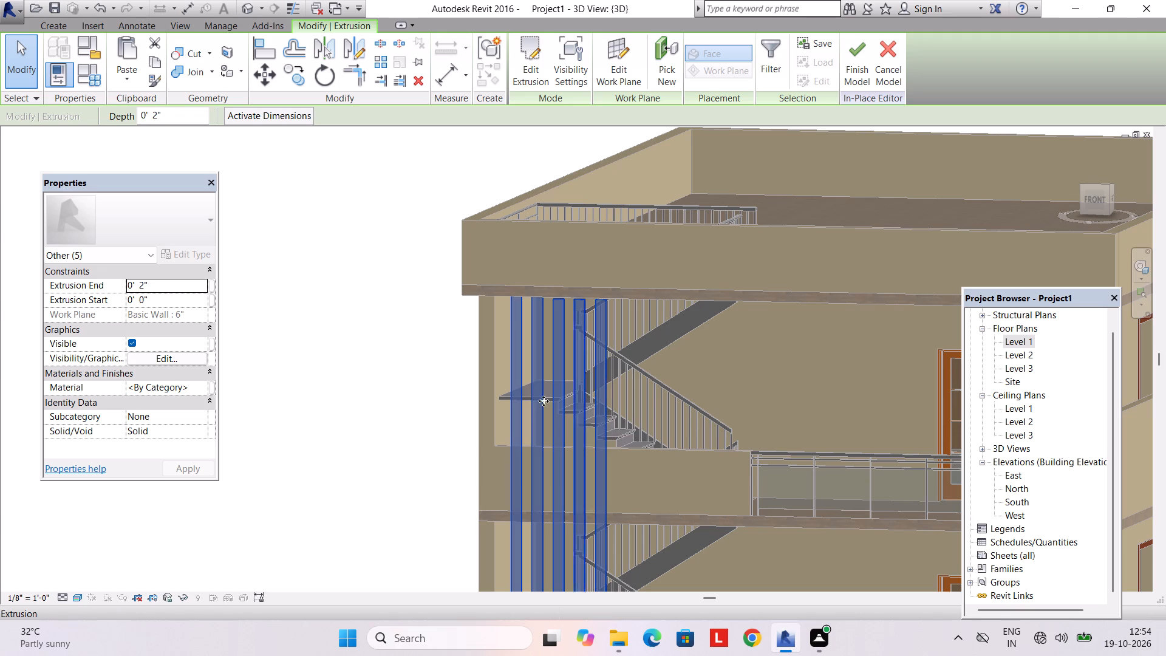
pyautogui.click(206, 386)
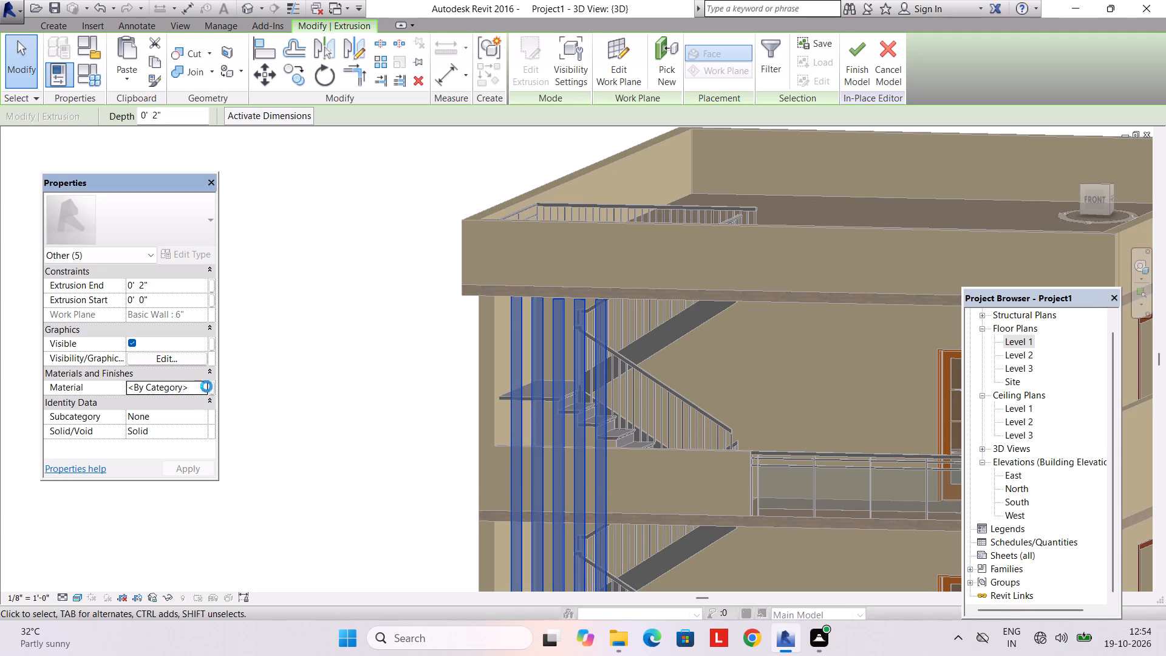
pyautogui.click(290, 476)
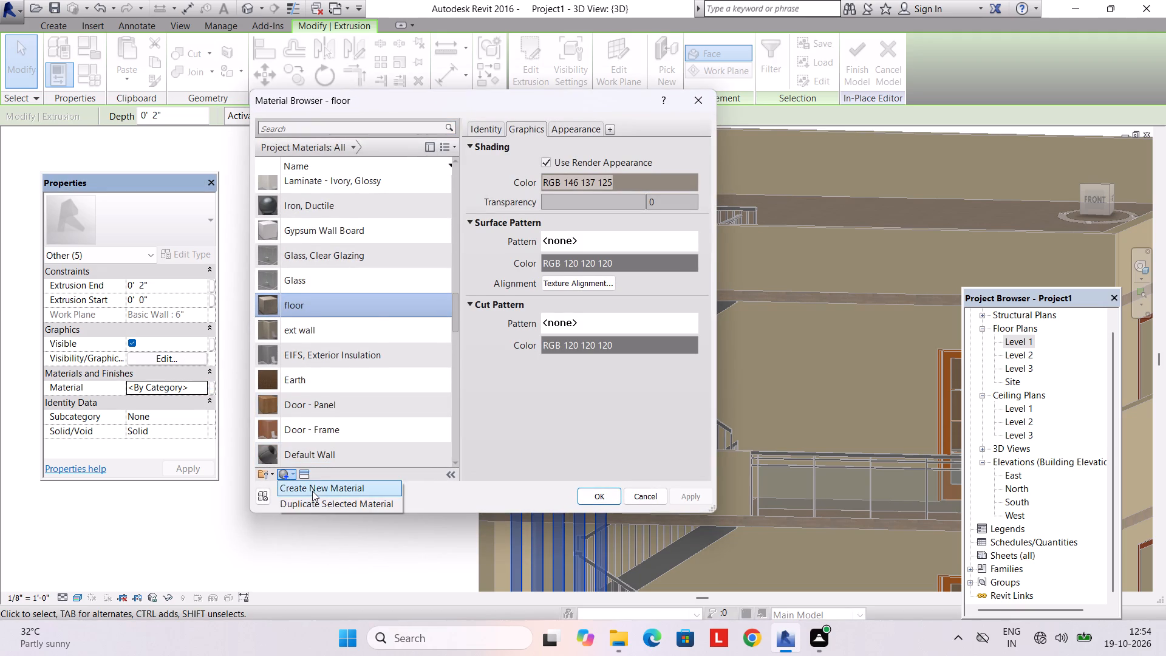
pyautogui.click(312, 492)
pyautogui.press('s')
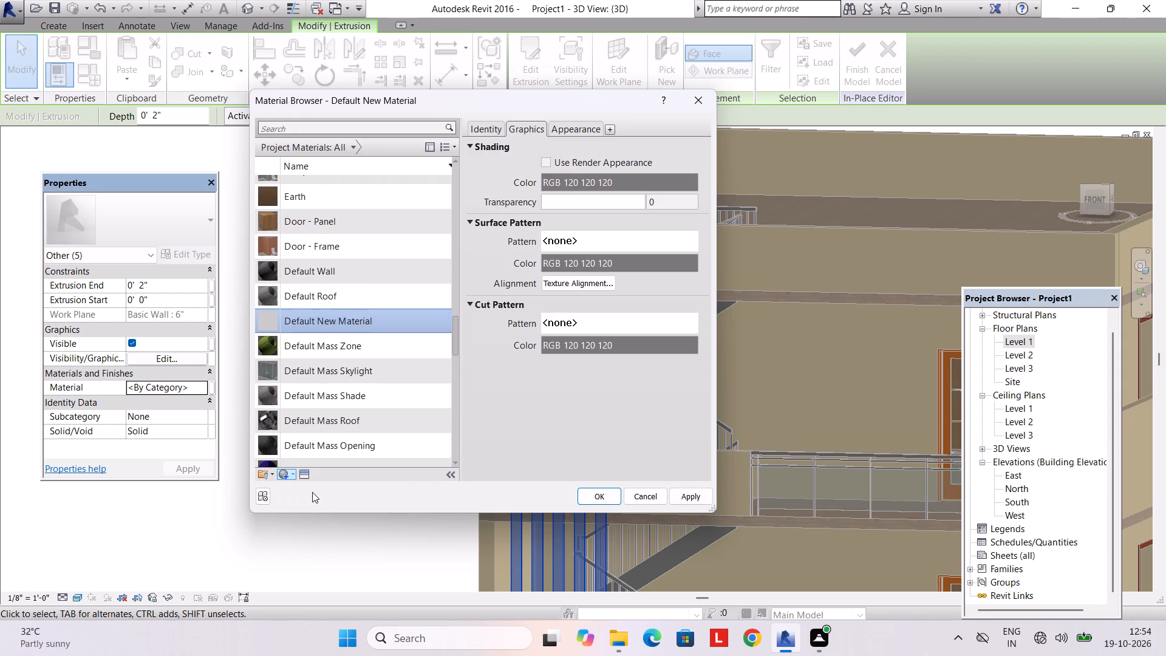
pyautogui.press('BackSpace')
pyautogui.write('DESIGN')
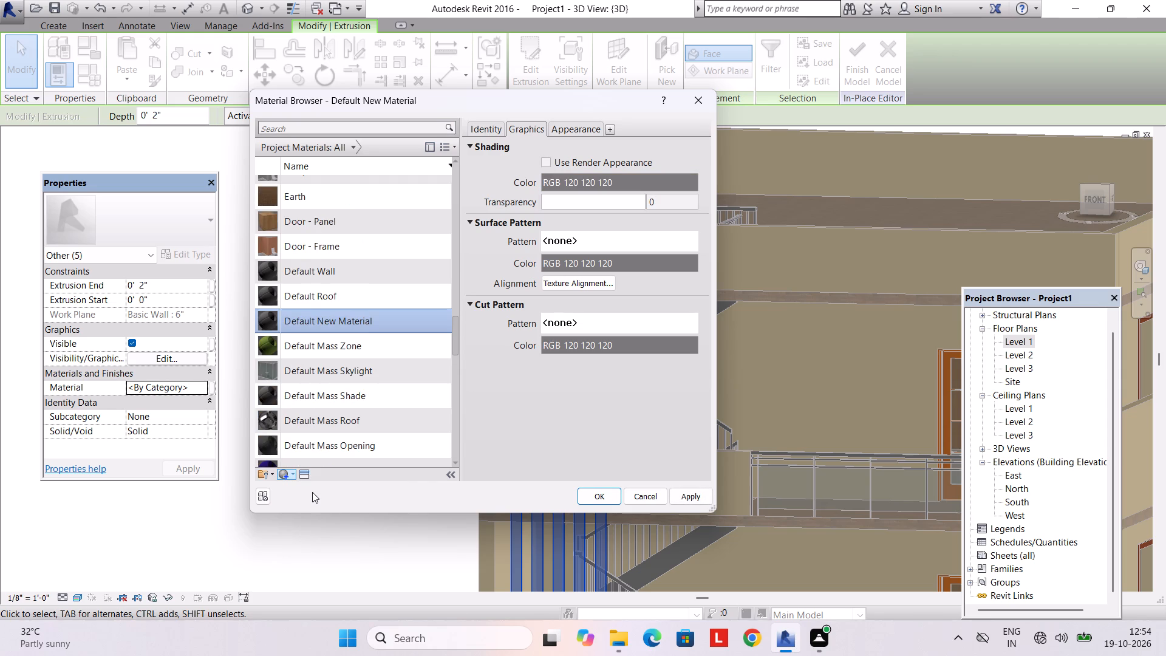
pyautogui.click(307, 474)
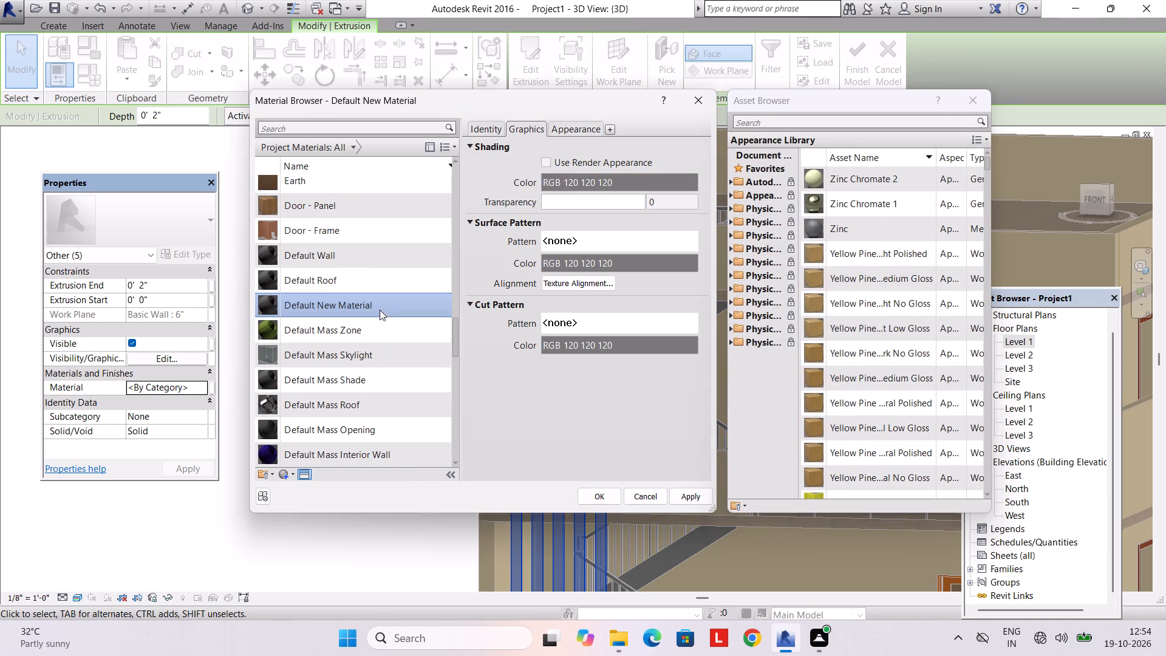
pyautogui.rightClick(380, 310)
pyautogui.click(400, 344)
pyautogui.write('DESIGN')
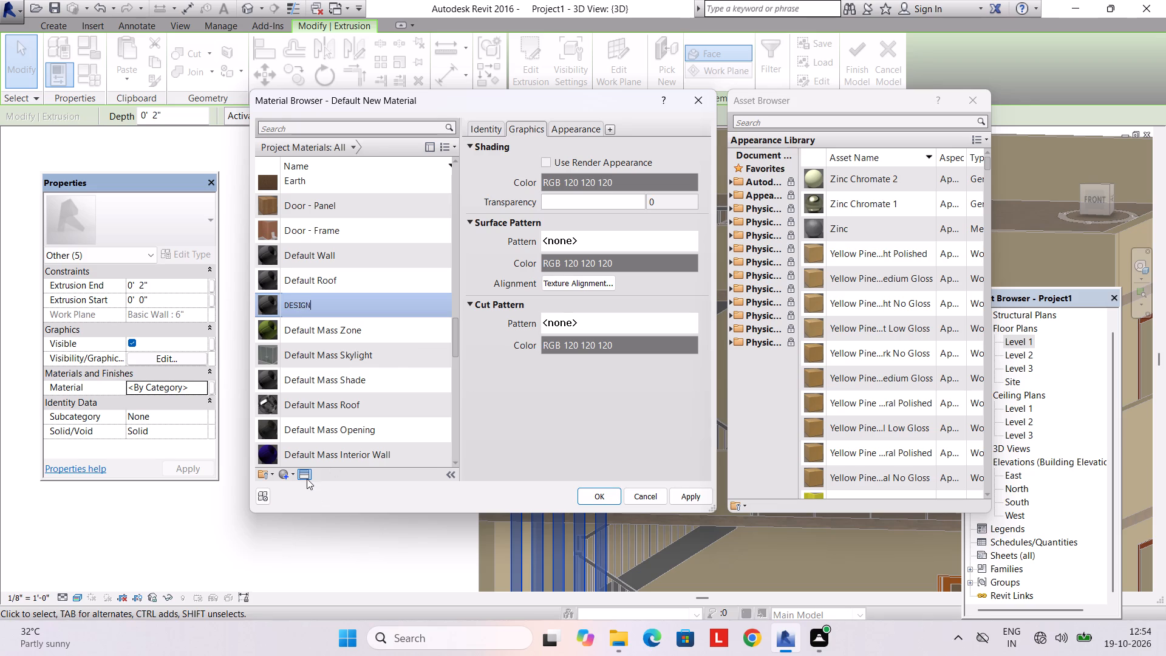
pyautogui.click(307, 478)
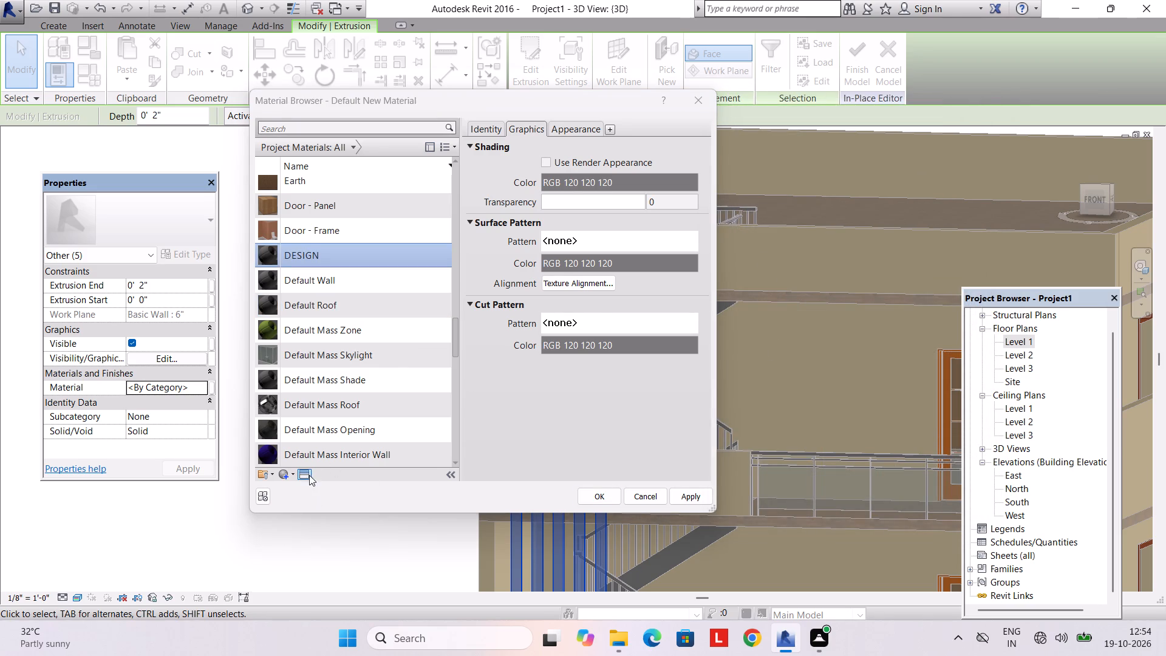
# Browse the appearance library and give the DESIGN material the Satin - Gold asset from Metallic Paint.
pyautogui.click(309, 475)
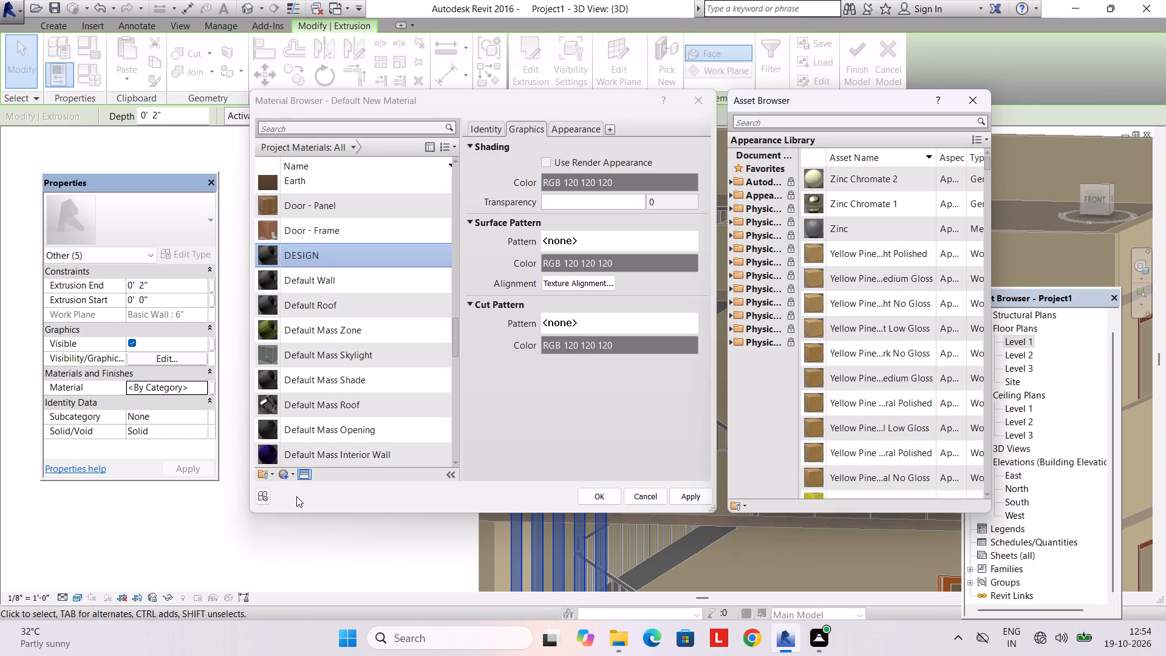
pyautogui.doubleClick(766, 195)
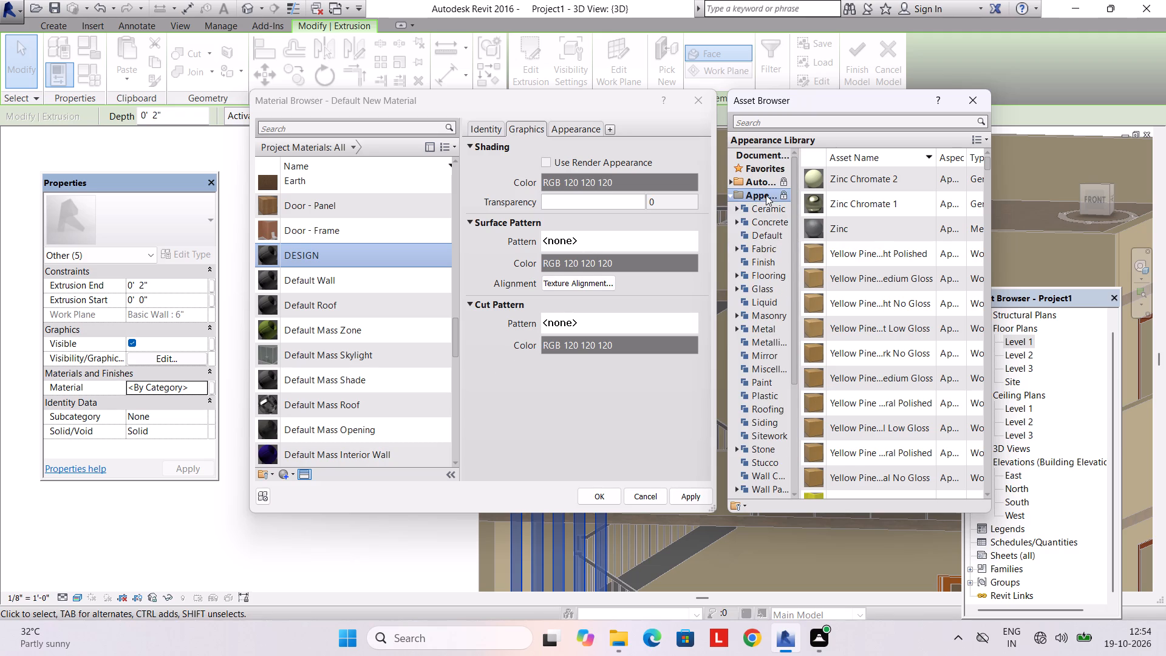
pyautogui.doubleClick(774, 315)
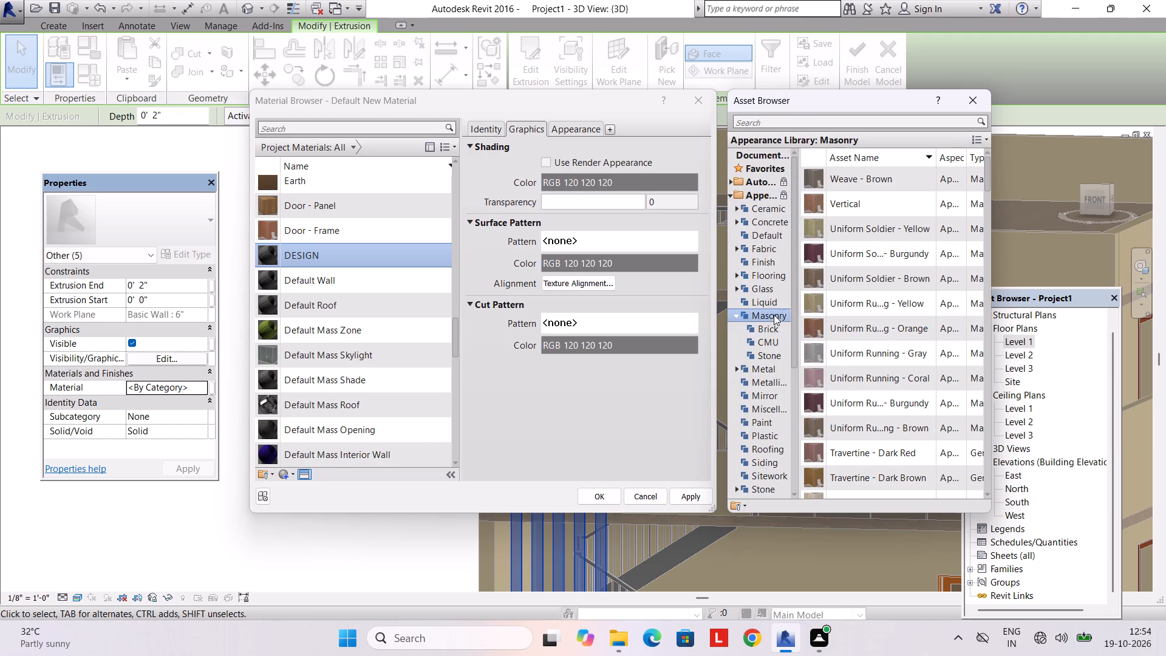
pyautogui.click(769, 353)
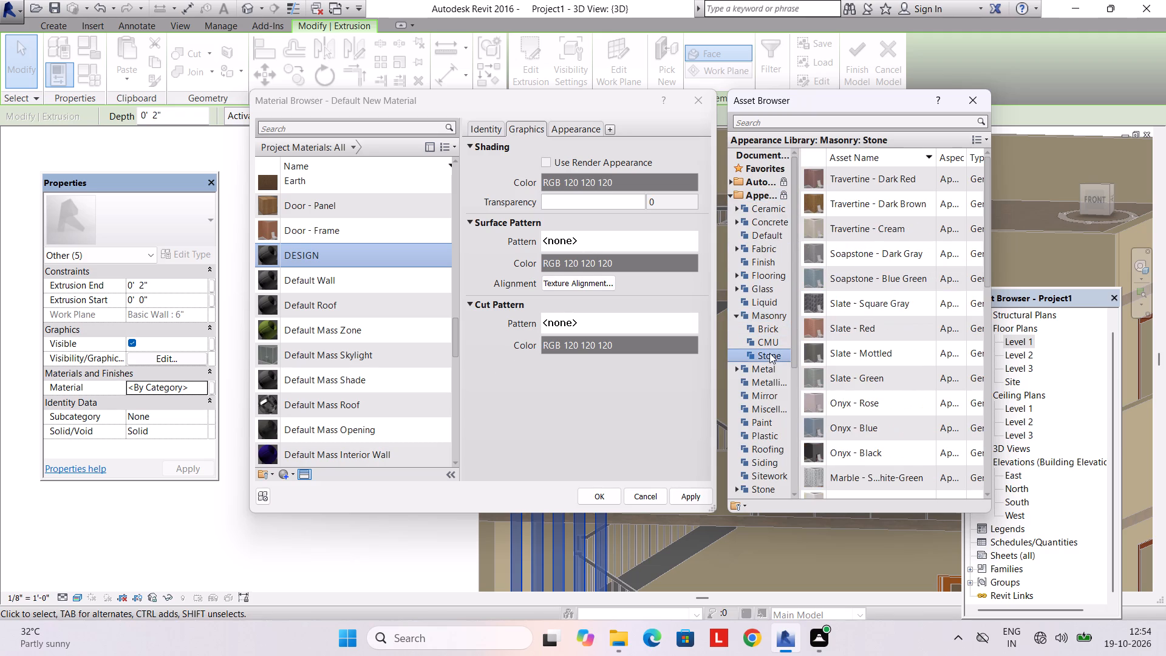
pyautogui.doubleClick(769, 369)
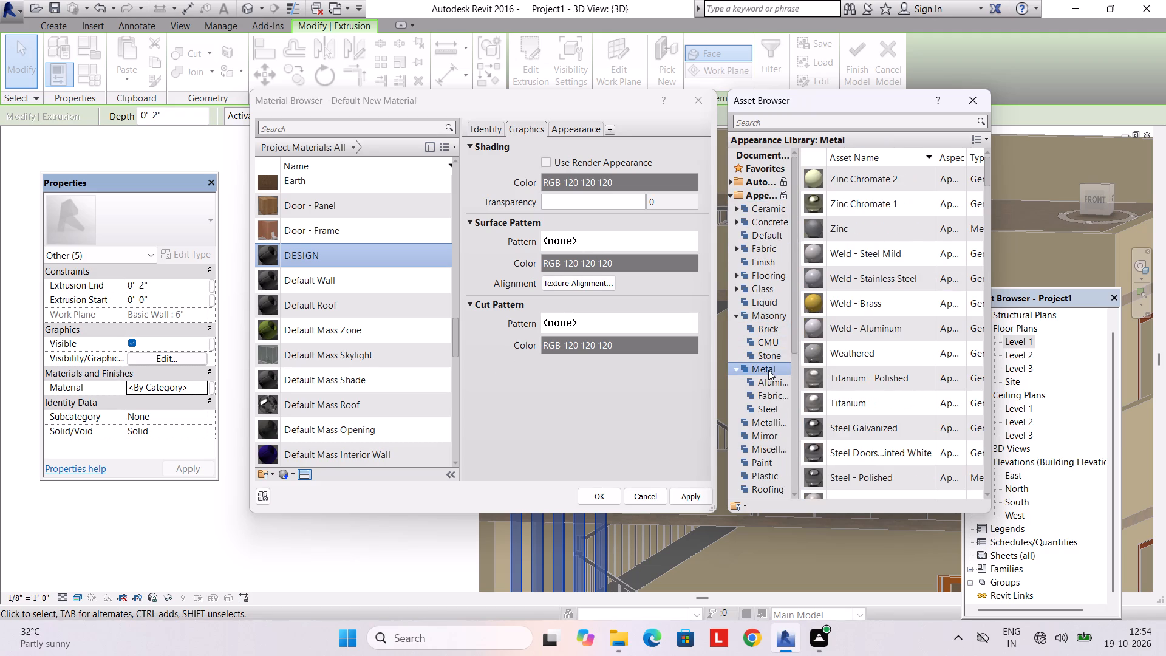
pyautogui.click(766, 384)
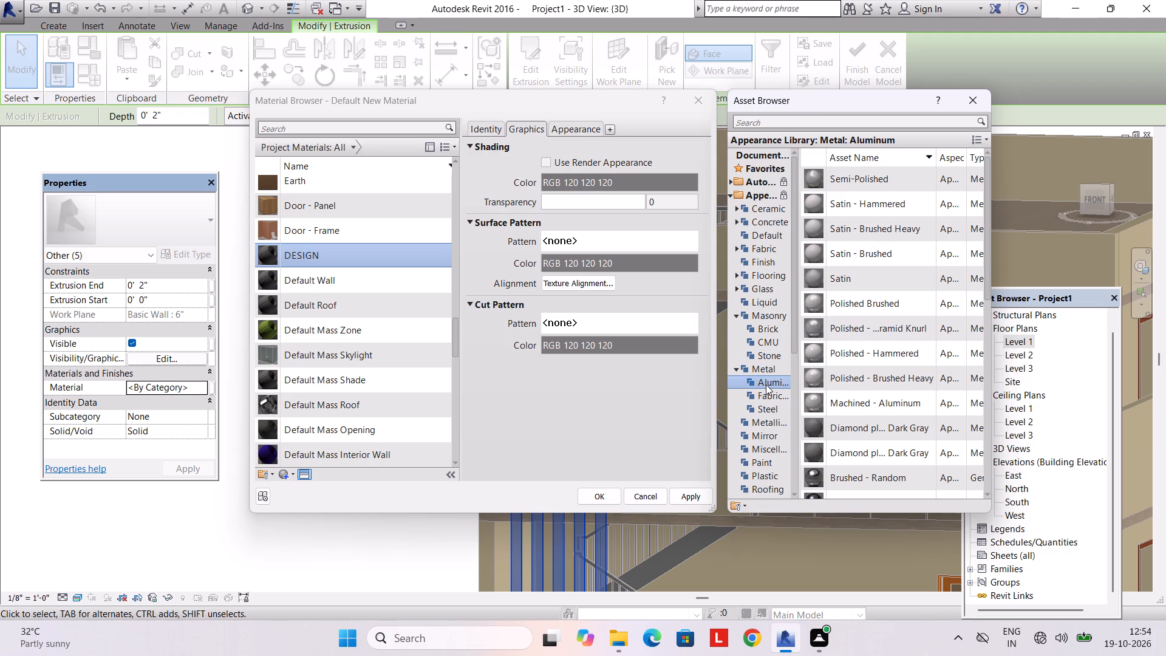
pyautogui.click(766, 391)
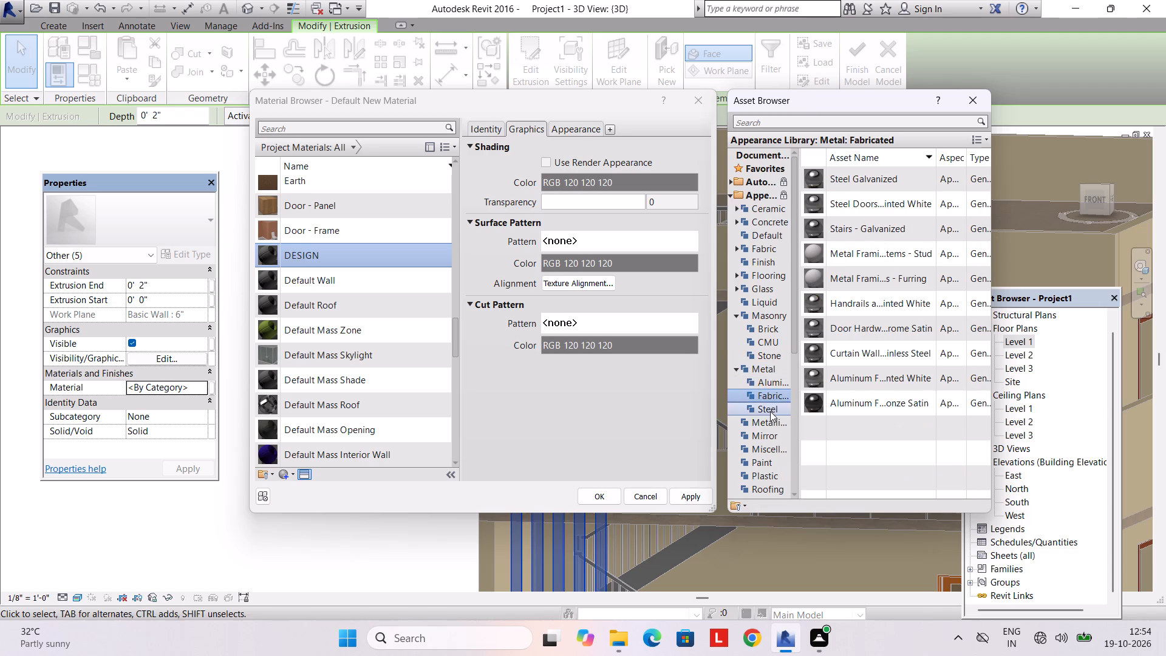
pyautogui.click(770, 411)
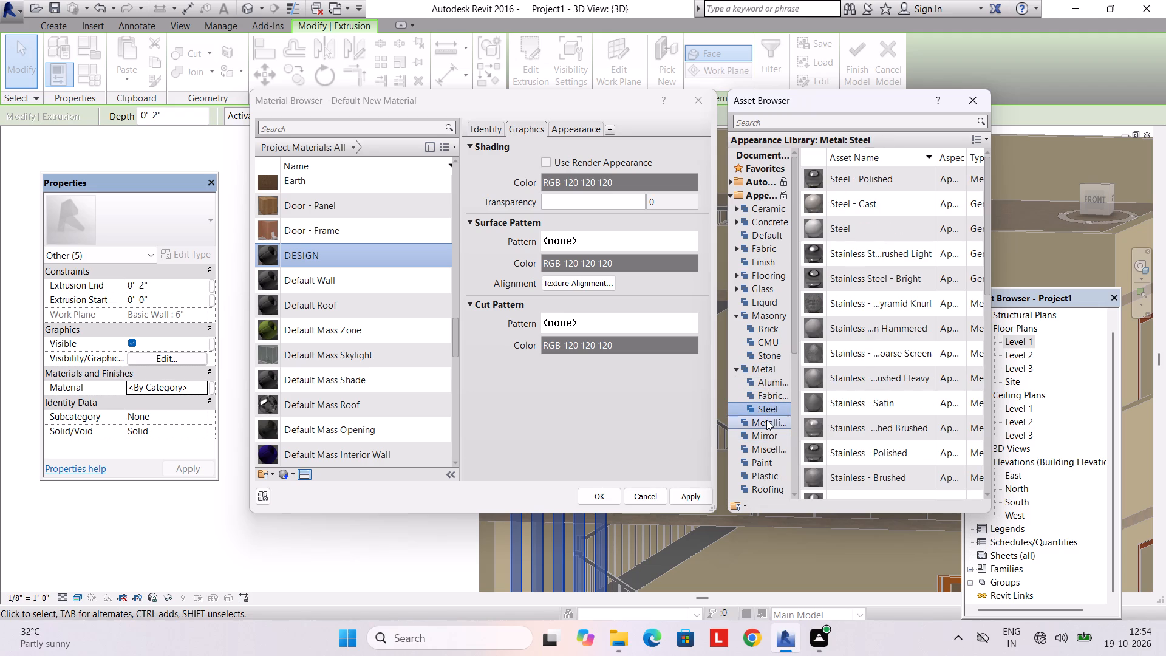
pyautogui.click(766, 420)
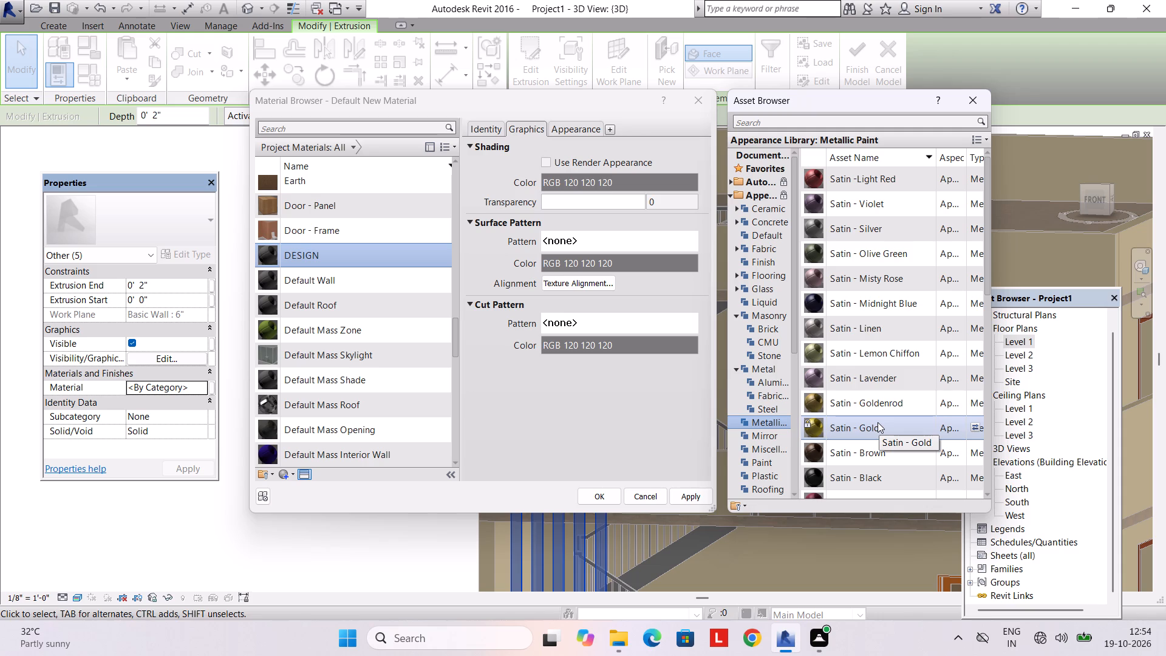
pyautogui.scroll(-1, 864, 422)
pyautogui.doubleClick(867, 360)
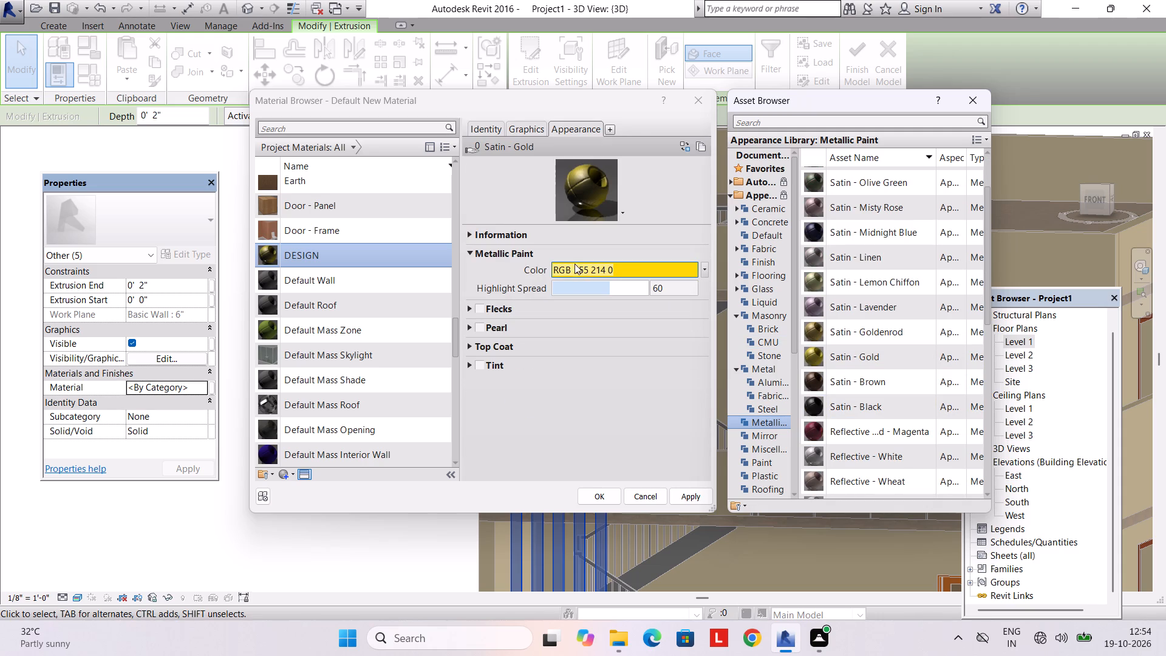
# Make DESIGN's shading use its render appearance and assign the material to the five strip extrusions.
pyautogui.click(536, 131)
pyautogui.click(547, 168)
pyautogui.click(607, 491)
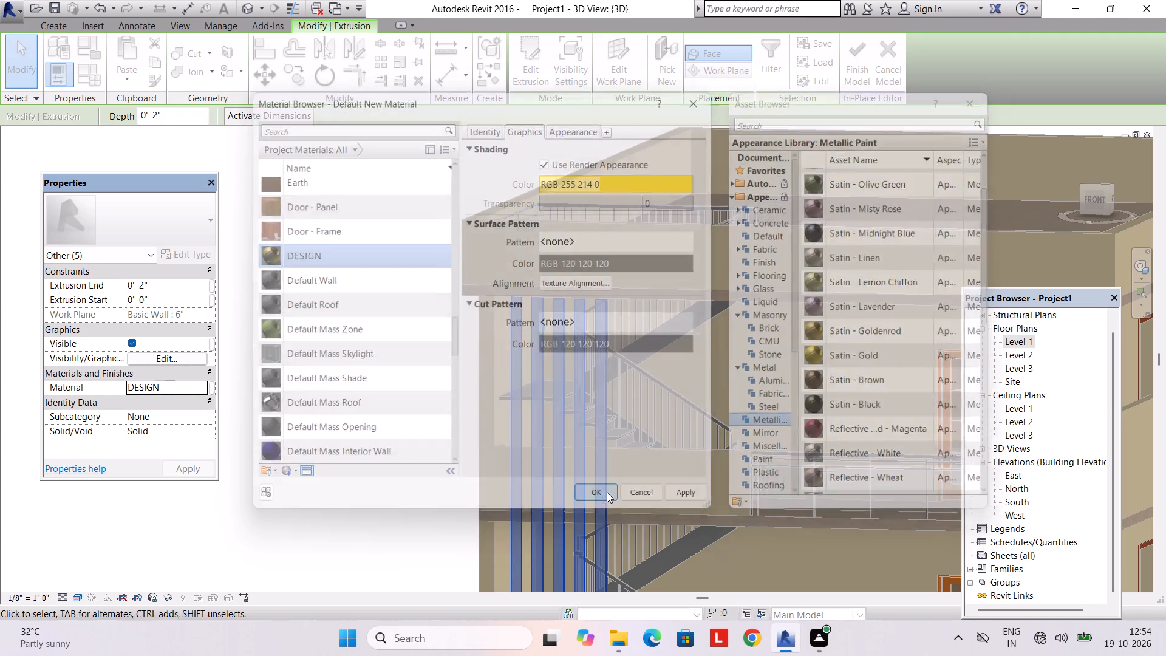
# Deselect the strips and finish the in-place wall model.
pyautogui.press('Escape')
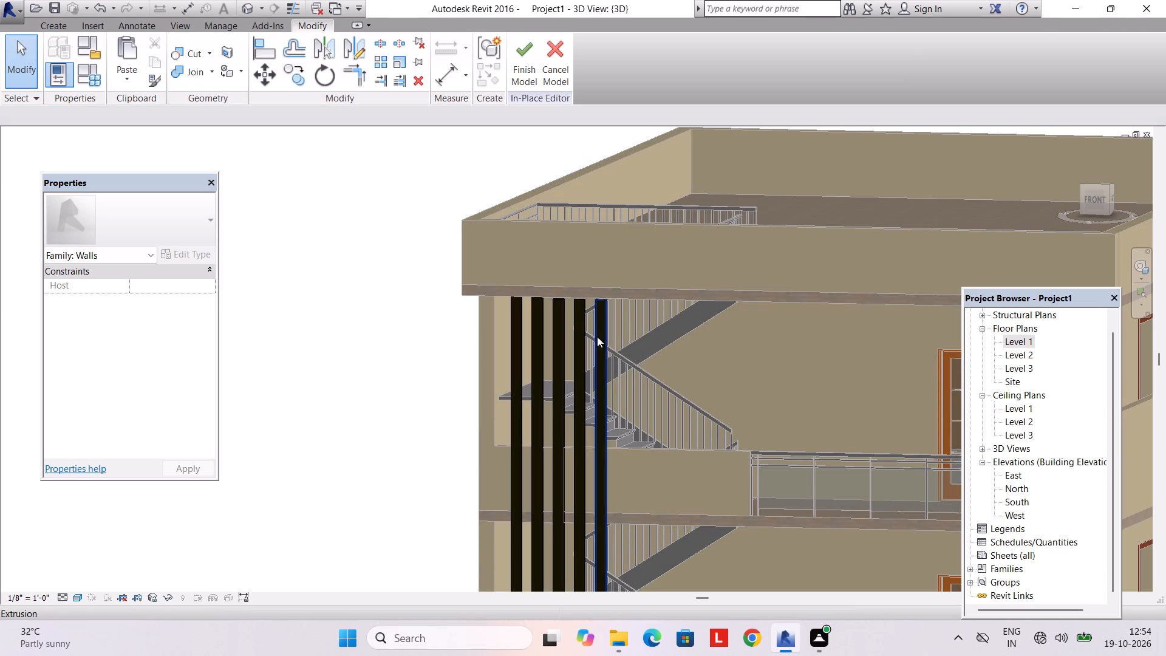
pyautogui.click(522, 77)
pyautogui.press('Escape')
# Examine the recoloured strip row on the facade from the front, the side and above.
pyautogui.moveTo(604, 349); pyautogui.dragTo(643, 299, button='middle')
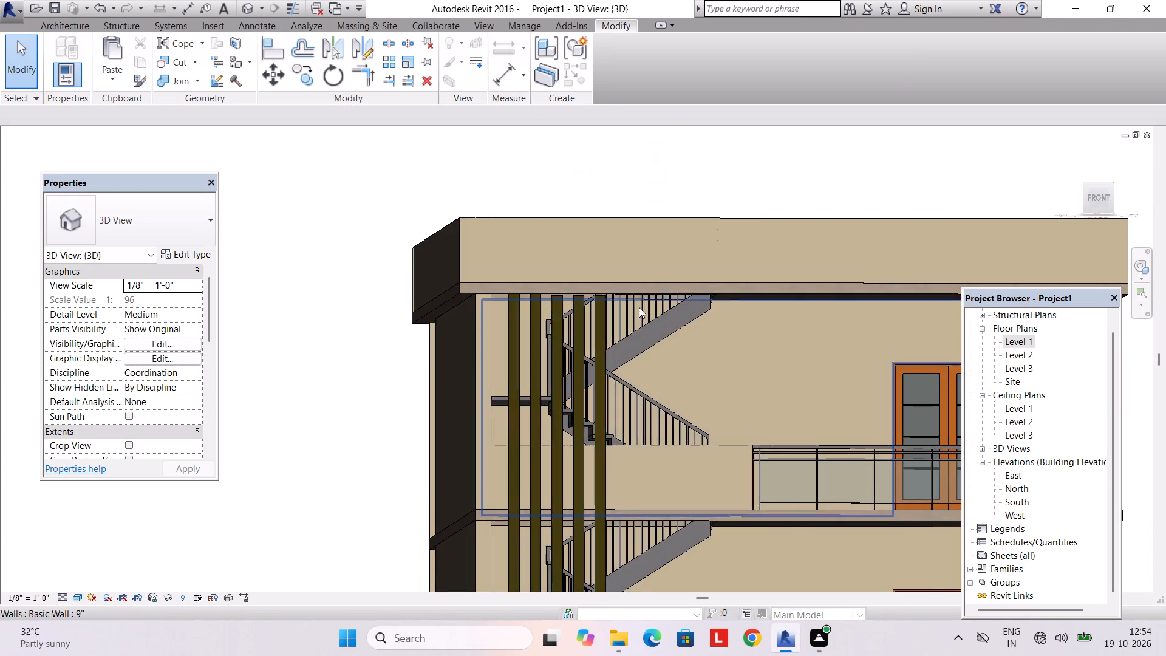
pyautogui.keyDown('shift'); pyautogui.moveTo(618, 345); pyautogui.dragTo(695, 313, button='middle'); pyautogui.keyUp('shift')
pyautogui.scroll(4, 631, 369)
pyautogui.scroll(-4, 624, 357)
pyautogui.keyDown('shift'); pyautogui.moveTo(624, 358); pyautogui.dragTo(572, 409, button='middle'); pyautogui.keyUp('shift')
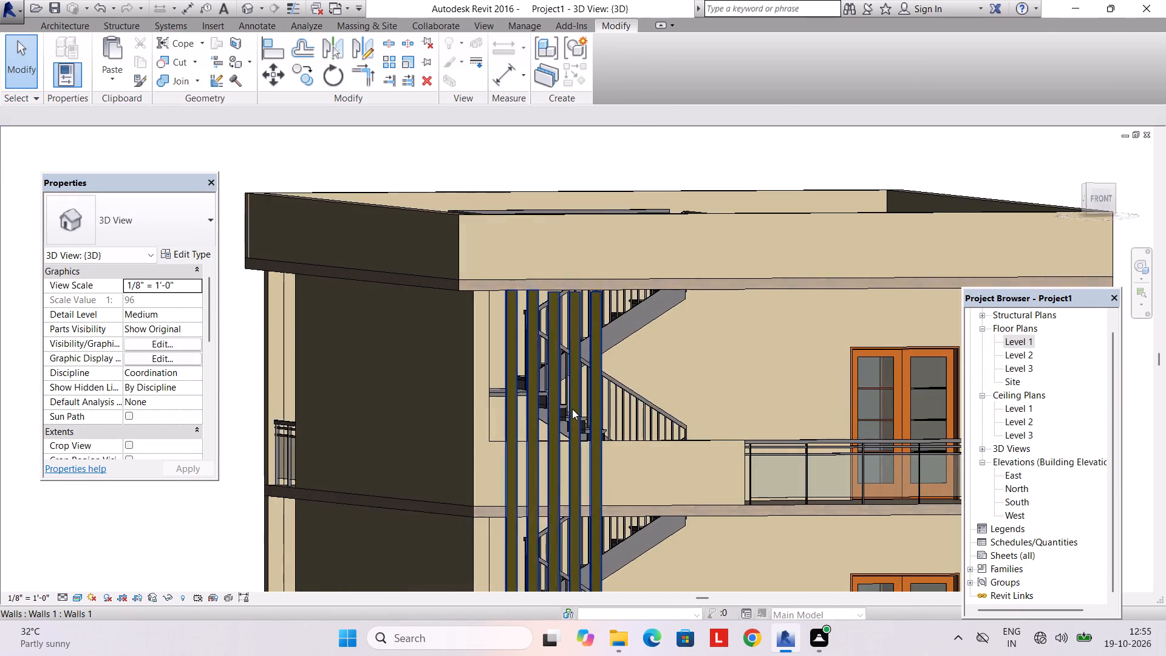
pyautogui.scroll(-5, 574, 401)
pyautogui.keyDown('shift'); pyautogui.moveTo(678, 392); pyautogui.dragTo(578, 437, button='middle'); pyautogui.keyUp('shift')
pyautogui.keyDown('shift'); pyautogui.moveTo(605, 437); pyautogui.dragTo(641, 460, button='middle'); pyautogui.keyUp('shift')
pyautogui.scroll(2, 641, 462)
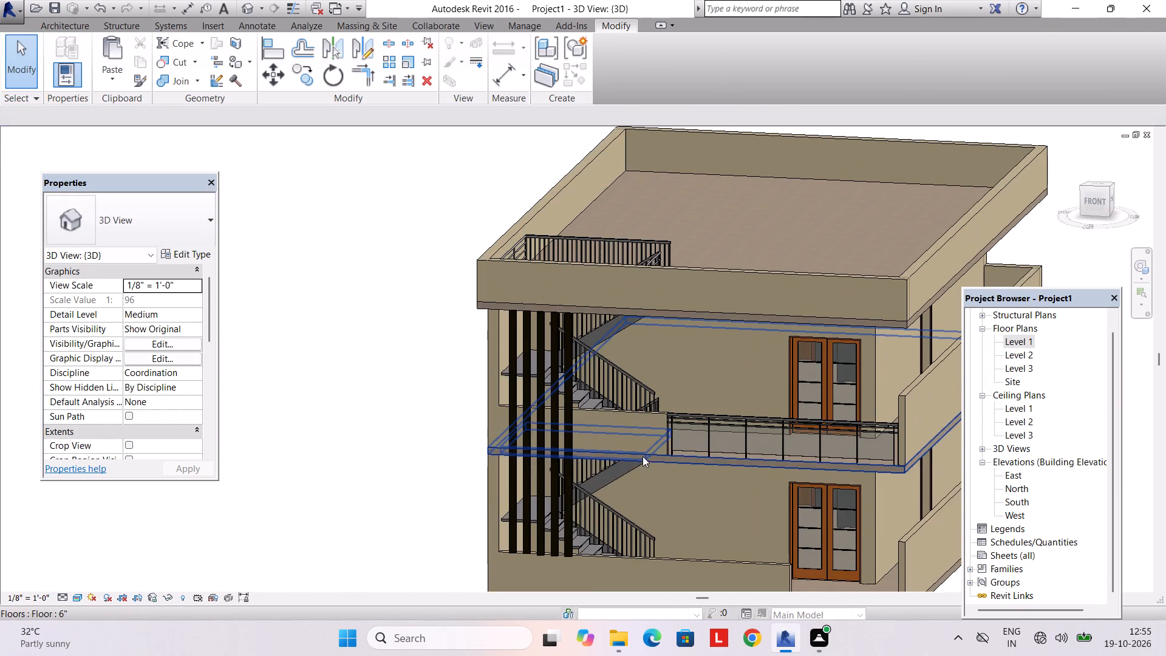
pyautogui.moveTo(643, 456); pyautogui.dragTo(498, 365, button='middle')
pyautogui.keyDown('shift'); pyautogui.moveTo(494, 394); pyautogui.dragTo(530, 329, button='middle'); pyautogui.keyUp('shift')
pyautogui.scroll(1, 530, 329)
pyautogui.keyDown('shift'); pyautogui.moveTo(530, 346); pyautogui.dragTo(528, 386, button='middle'); pyautogui.keyUp('shift')
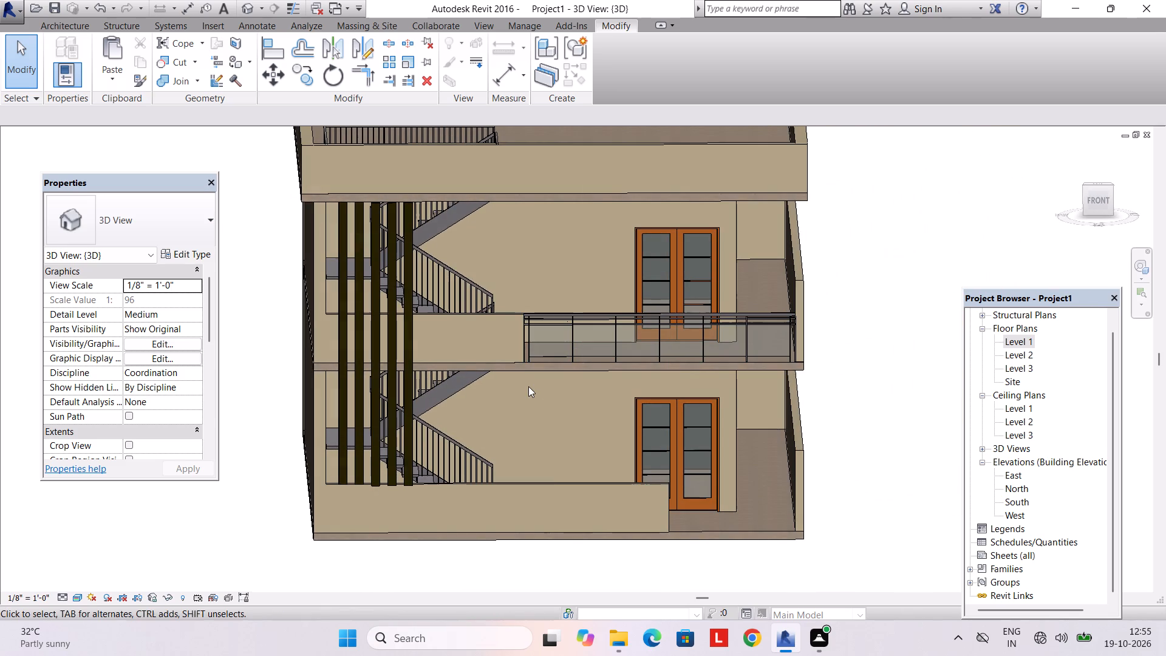
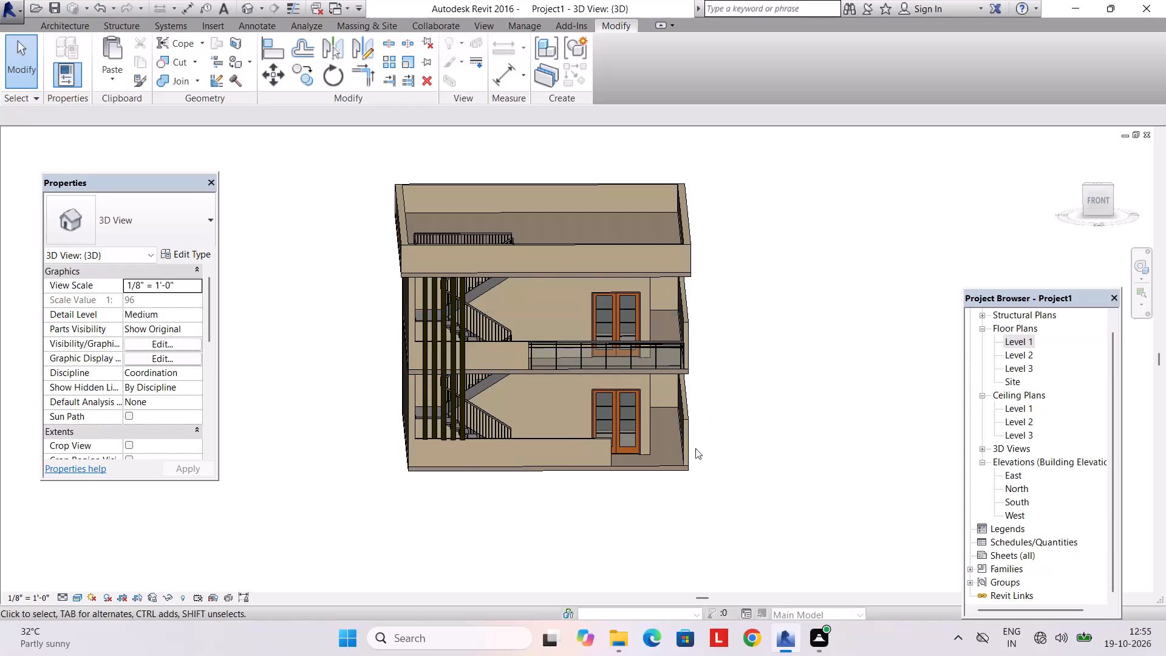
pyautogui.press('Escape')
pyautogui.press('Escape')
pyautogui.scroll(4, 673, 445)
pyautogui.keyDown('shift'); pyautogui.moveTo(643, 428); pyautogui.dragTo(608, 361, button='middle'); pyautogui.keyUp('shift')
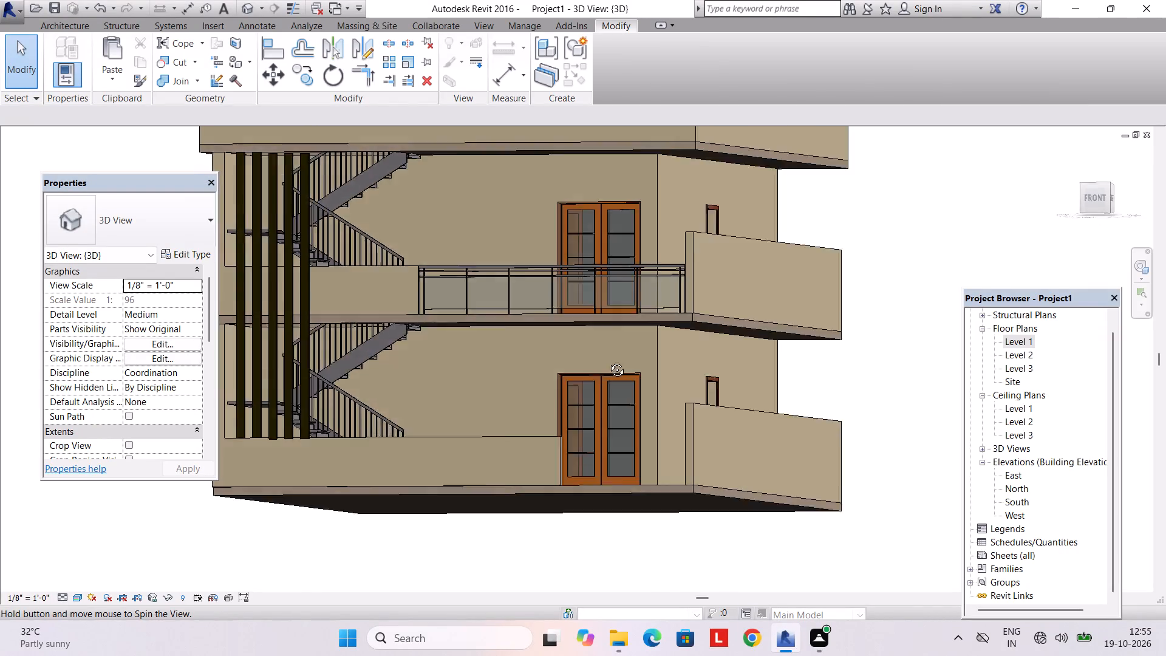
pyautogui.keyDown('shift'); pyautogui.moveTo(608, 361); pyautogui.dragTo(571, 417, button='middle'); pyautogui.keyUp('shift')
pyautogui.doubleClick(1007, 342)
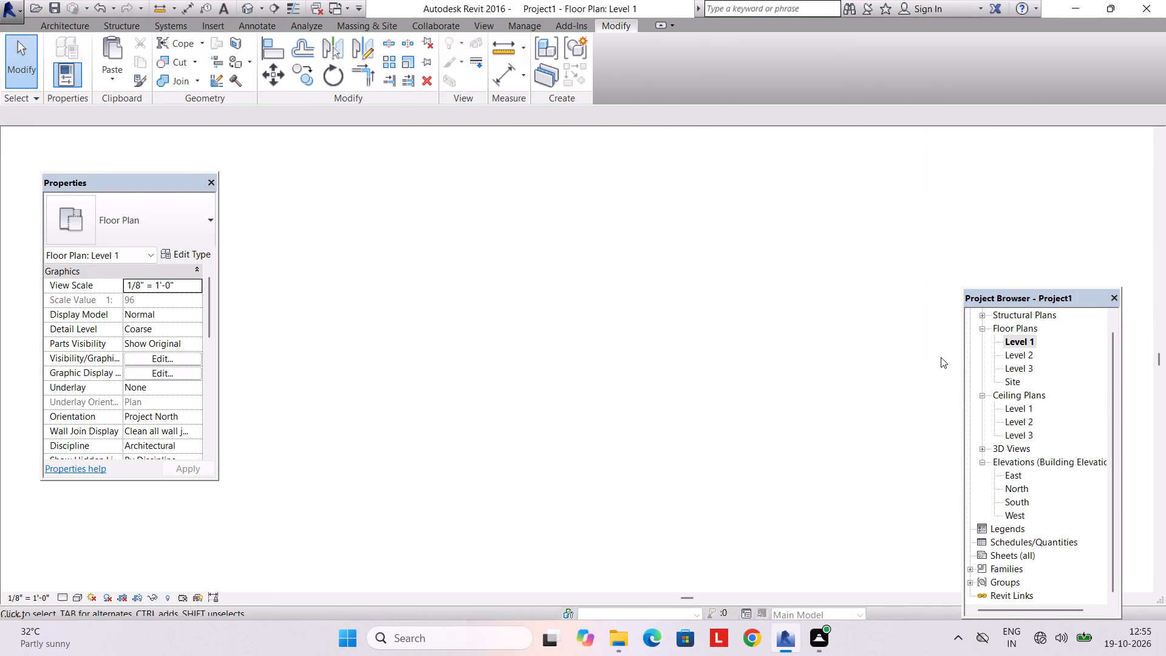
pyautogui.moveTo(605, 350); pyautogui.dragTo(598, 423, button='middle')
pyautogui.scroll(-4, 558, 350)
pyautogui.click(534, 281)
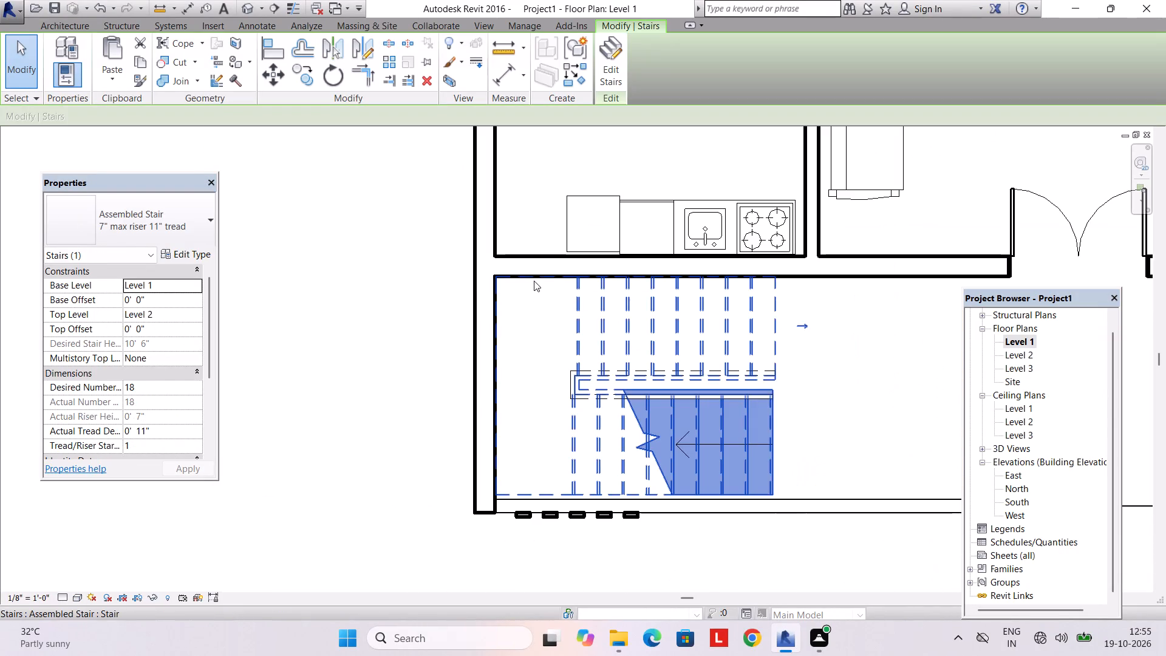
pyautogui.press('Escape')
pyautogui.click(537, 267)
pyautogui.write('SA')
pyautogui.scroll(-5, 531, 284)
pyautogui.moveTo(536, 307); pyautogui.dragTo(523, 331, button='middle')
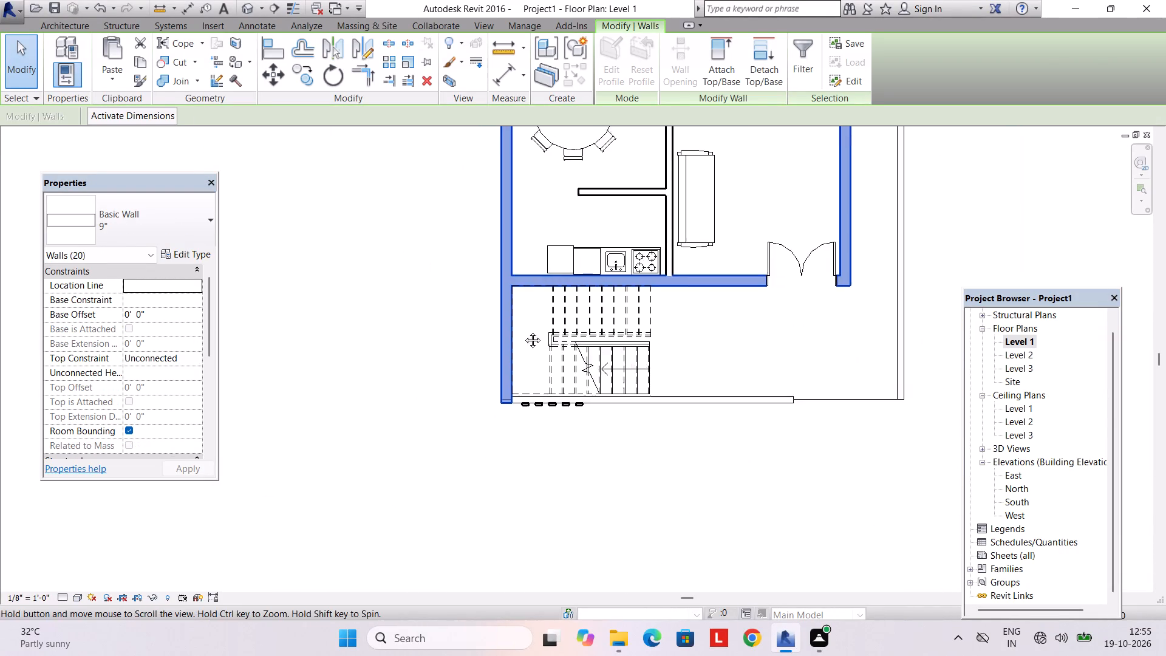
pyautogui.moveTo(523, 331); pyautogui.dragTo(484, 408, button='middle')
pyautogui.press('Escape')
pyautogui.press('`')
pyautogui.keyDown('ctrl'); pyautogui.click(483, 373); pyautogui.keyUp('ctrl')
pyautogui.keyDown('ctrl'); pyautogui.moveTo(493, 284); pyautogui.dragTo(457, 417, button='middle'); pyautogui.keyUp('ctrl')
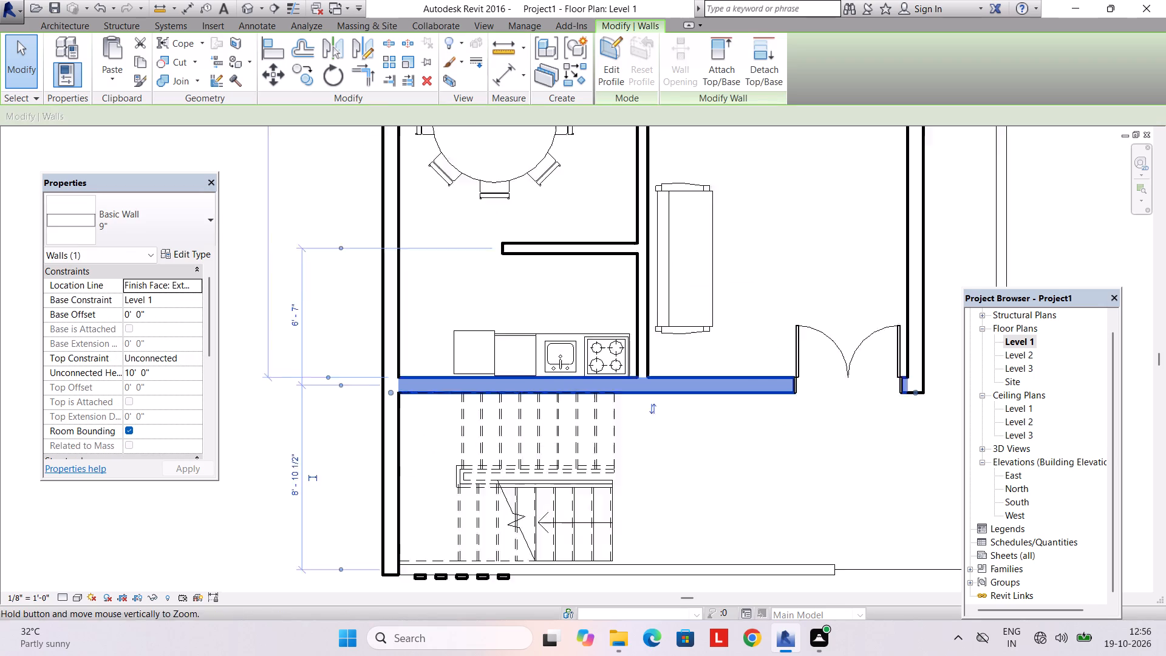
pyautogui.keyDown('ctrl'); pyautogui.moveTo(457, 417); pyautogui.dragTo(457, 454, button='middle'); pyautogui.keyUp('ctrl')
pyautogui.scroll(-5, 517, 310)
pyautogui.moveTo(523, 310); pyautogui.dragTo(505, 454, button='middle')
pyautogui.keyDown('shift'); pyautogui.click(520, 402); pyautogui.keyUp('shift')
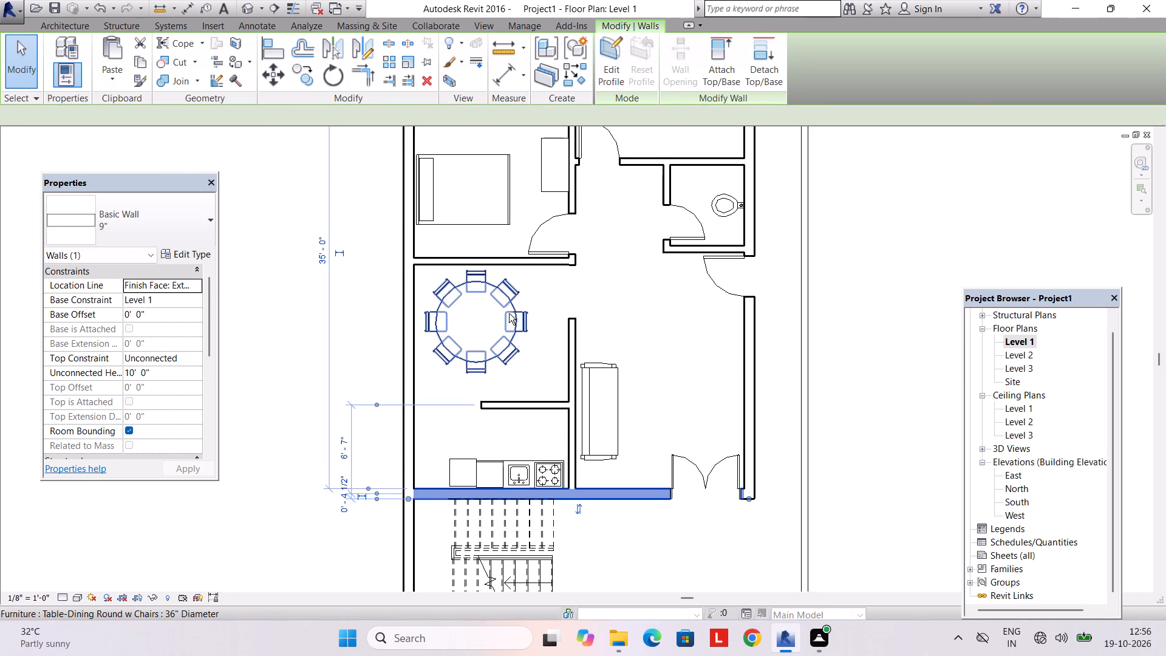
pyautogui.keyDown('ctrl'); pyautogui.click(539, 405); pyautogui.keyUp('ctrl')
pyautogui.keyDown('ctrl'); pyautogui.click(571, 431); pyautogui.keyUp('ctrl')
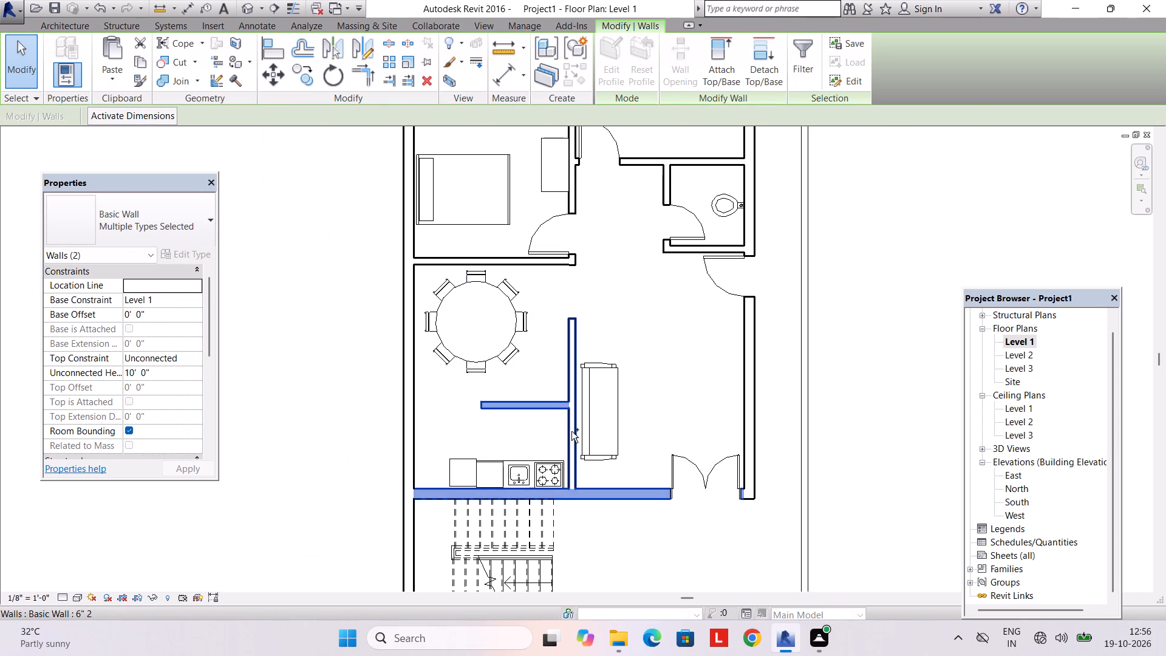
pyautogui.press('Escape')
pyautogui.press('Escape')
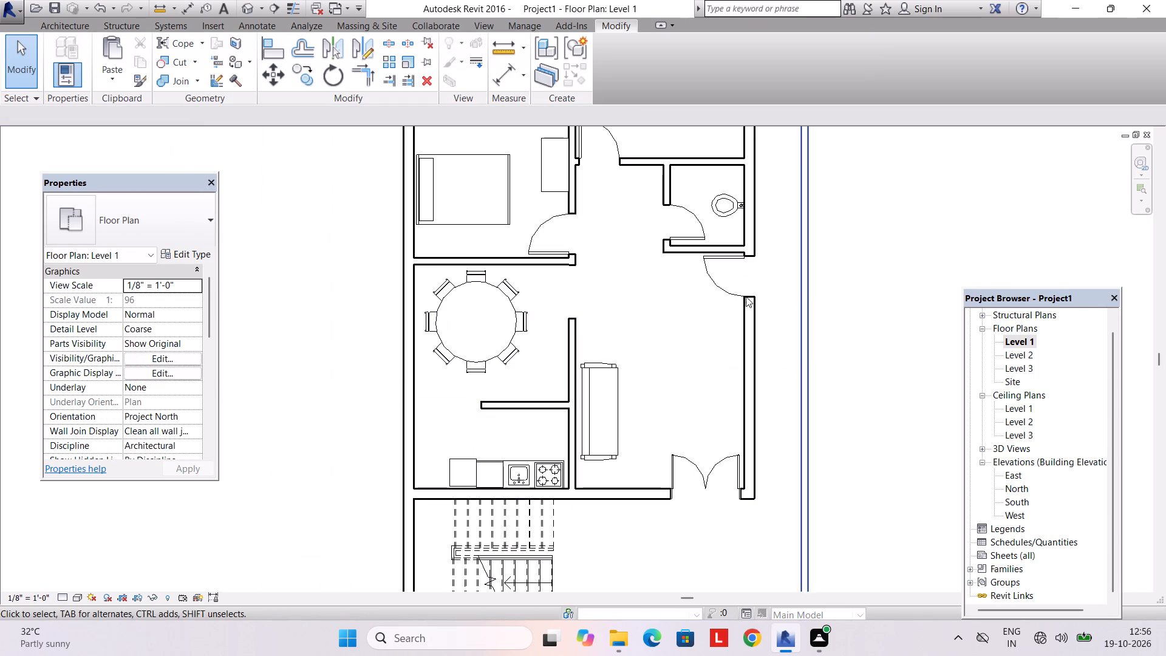
# Open the default 3D view and examine the upper balcony, its railing and double door, and the building's east side.
pyautogui.click(489, 35)
pyautogui.click(488, 29)
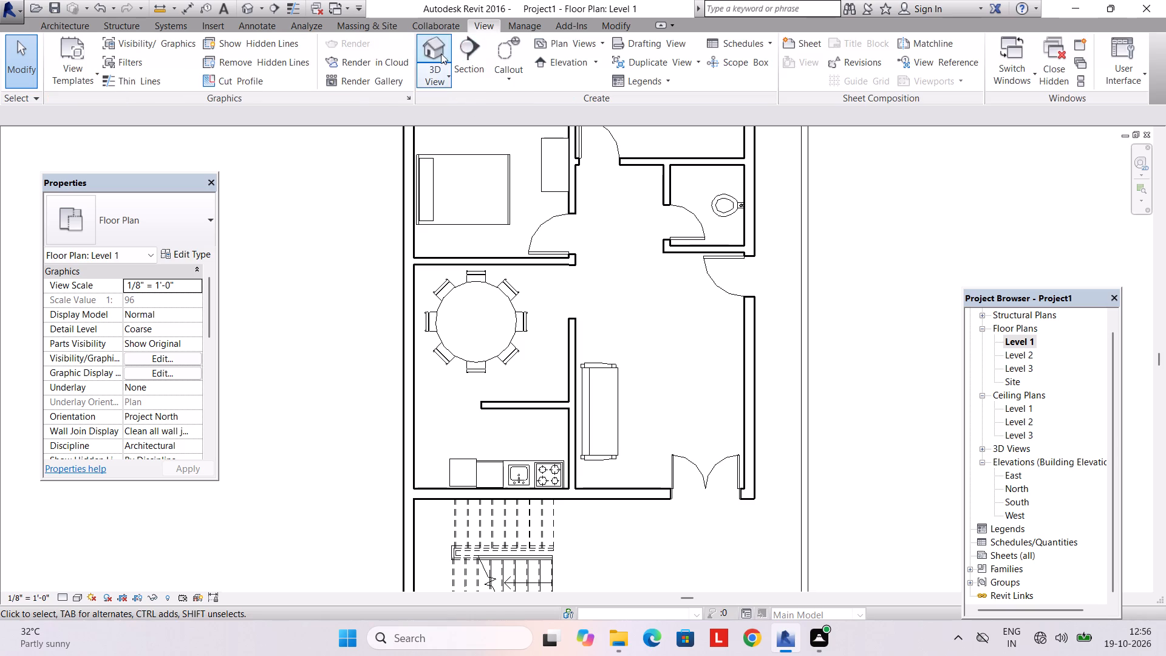
pyautogui.click(438, 52)
pyautogui.click(694, 187)
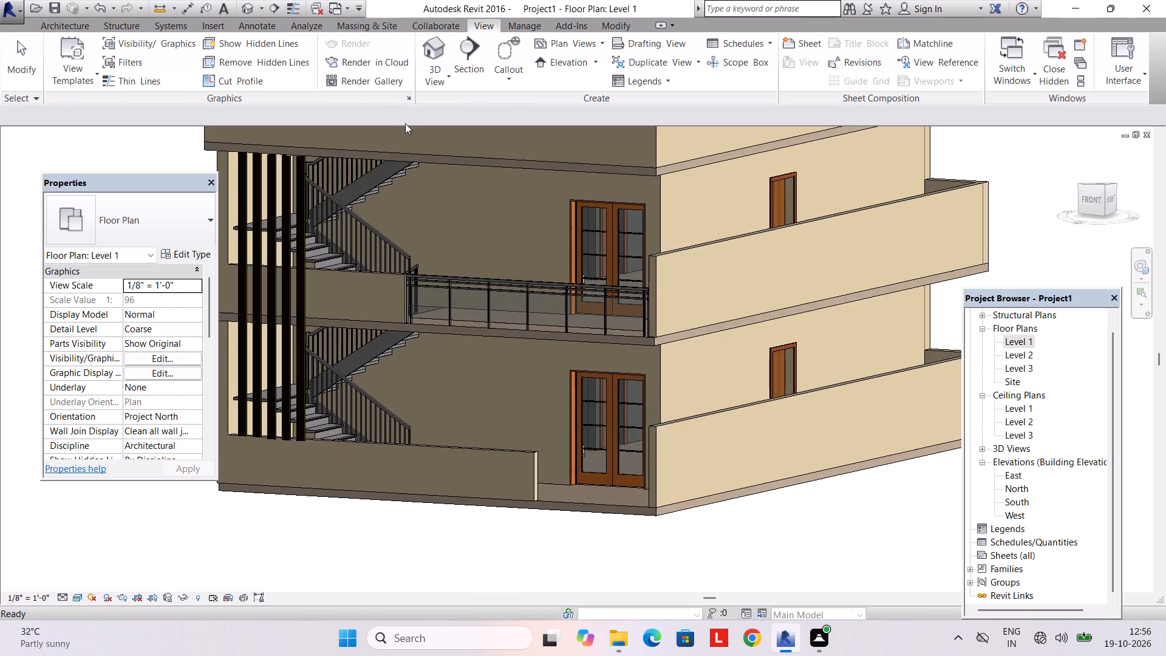
pyautogui.keyDown('shift'); pyautogui.moveTo(576, 279); pyautogui.dragTo(519, 295, button='middle'); pyautogui.keyUp('shift')
pyautogui.scroll(8, 557, 271)
pyautogui.keyDown('shift'); pyautogui.moveTo(561, 251); pyautogui.dragTo(670, 250, button='middle'); pyautogui.keyUp('shift')
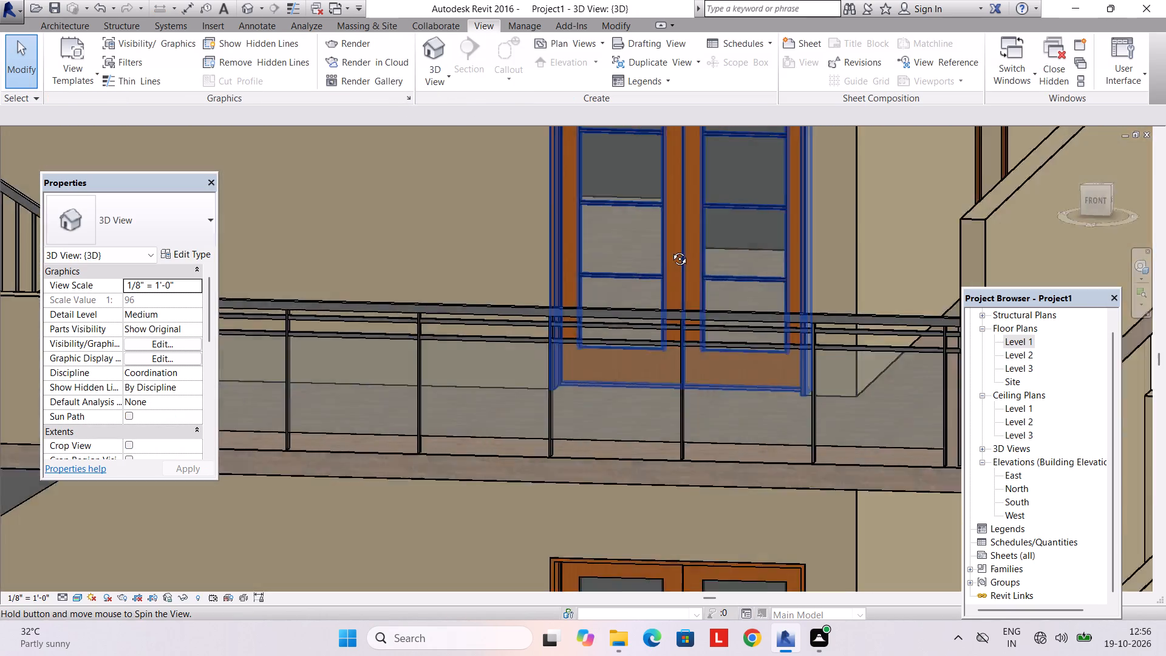
pyautogui.keyDown('shift'); pyautogui.moveTo(670, 250); pyautogui.dragTo(697, 227, button='middle'); pyautogui.keyUp('shift')
pyautogui.scroll(3, 643, 239)
pyautogui.keyDown('shift'); pyautogui.moveTo(640, 242); pyautogui.dragTo(602, 362, button='middle'); pyautogui.keyUp('shift')
pyautogui.scroll(-4, 680, 230)
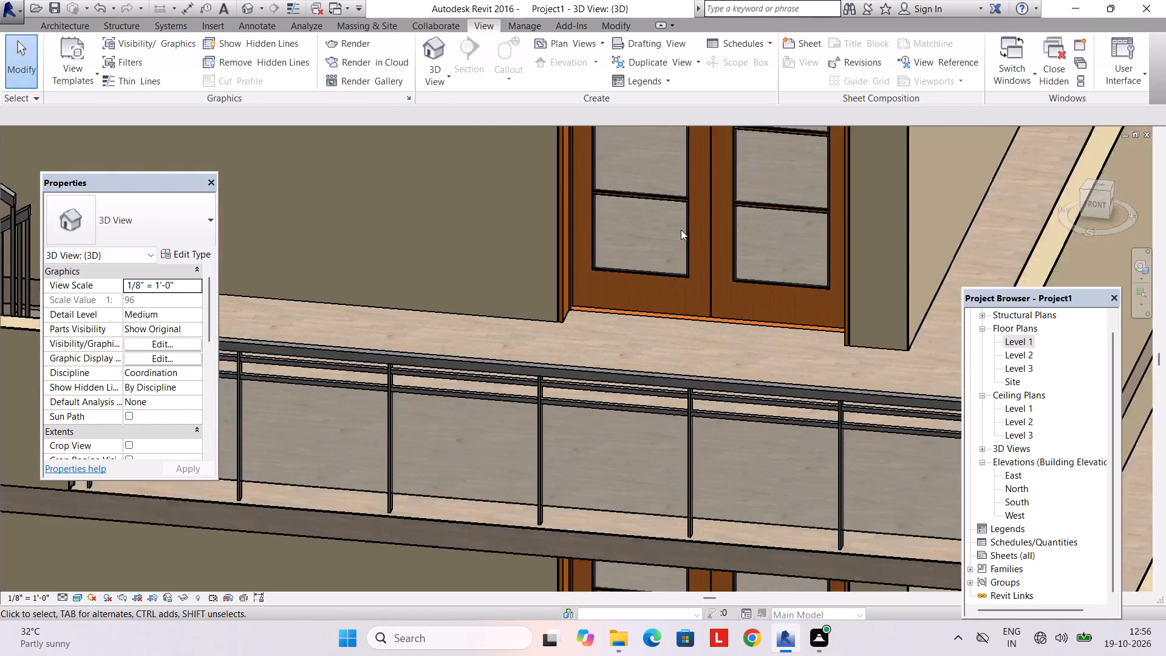
pyautogui.scroll(-1, 681, 230)
pyautogui.moveTo(754, 199); pyautogui.dragTo(523, 521, button='middle')
pyautogui.scroll(-3, 564, 419)
pyautogui.keyDown('shift'); pyautogui.moveTo(579, 446); pyautogui.dragTo(400, 304, button='middle'); pyautogui.keyUp('shift')
pyautogui.scroll(3, 575, 376)
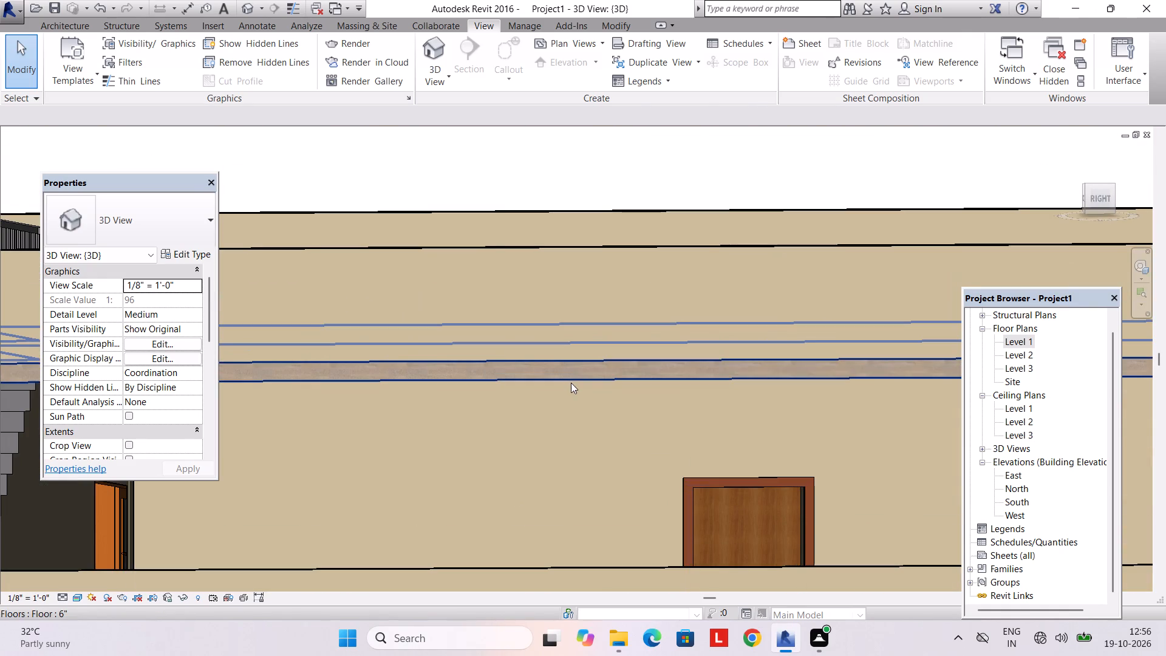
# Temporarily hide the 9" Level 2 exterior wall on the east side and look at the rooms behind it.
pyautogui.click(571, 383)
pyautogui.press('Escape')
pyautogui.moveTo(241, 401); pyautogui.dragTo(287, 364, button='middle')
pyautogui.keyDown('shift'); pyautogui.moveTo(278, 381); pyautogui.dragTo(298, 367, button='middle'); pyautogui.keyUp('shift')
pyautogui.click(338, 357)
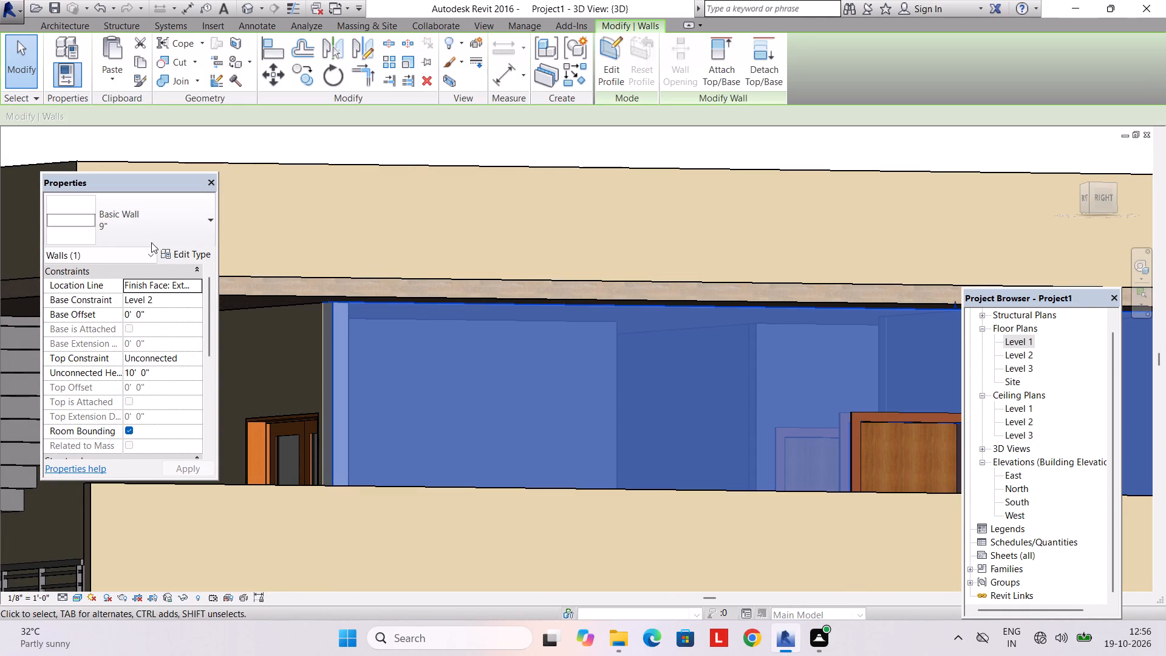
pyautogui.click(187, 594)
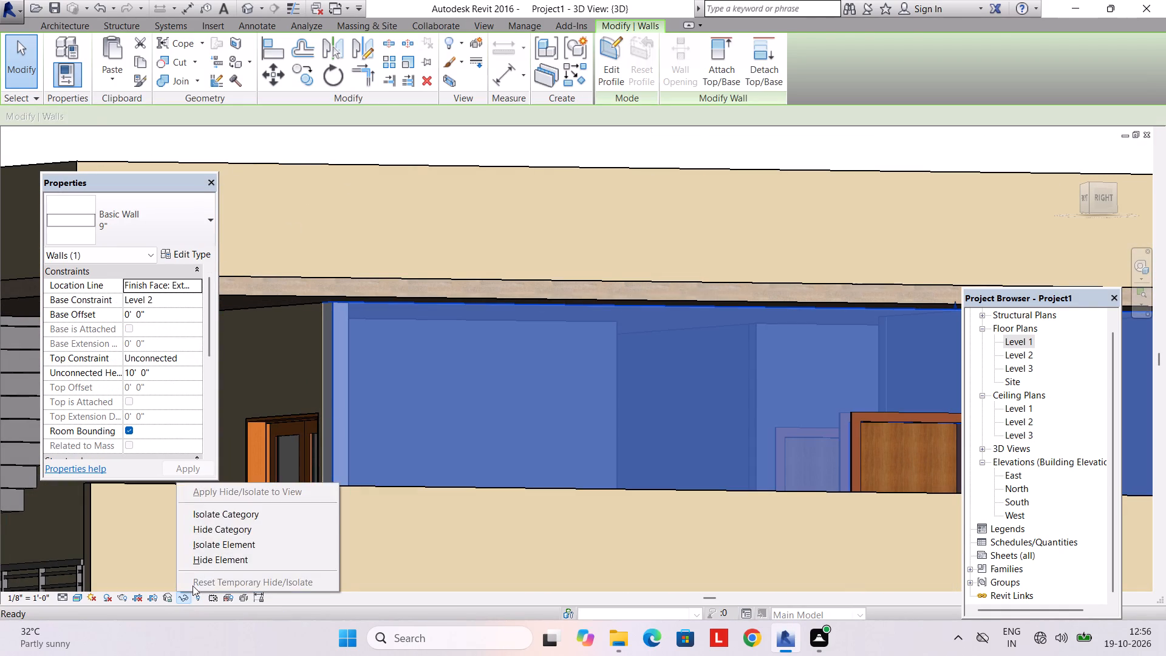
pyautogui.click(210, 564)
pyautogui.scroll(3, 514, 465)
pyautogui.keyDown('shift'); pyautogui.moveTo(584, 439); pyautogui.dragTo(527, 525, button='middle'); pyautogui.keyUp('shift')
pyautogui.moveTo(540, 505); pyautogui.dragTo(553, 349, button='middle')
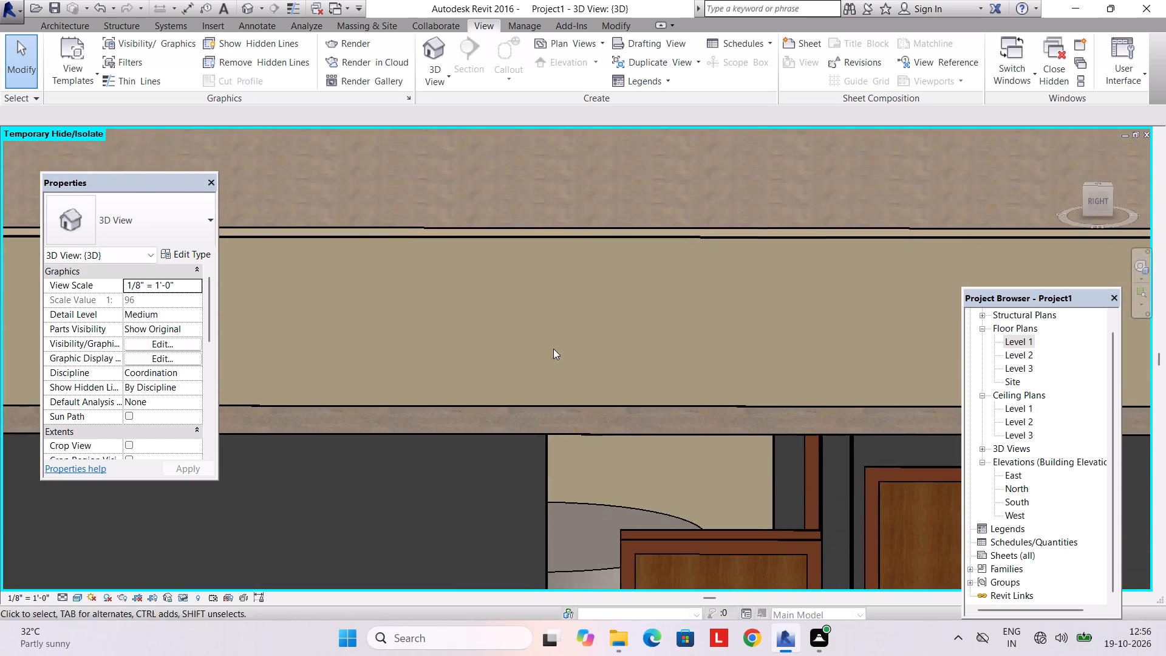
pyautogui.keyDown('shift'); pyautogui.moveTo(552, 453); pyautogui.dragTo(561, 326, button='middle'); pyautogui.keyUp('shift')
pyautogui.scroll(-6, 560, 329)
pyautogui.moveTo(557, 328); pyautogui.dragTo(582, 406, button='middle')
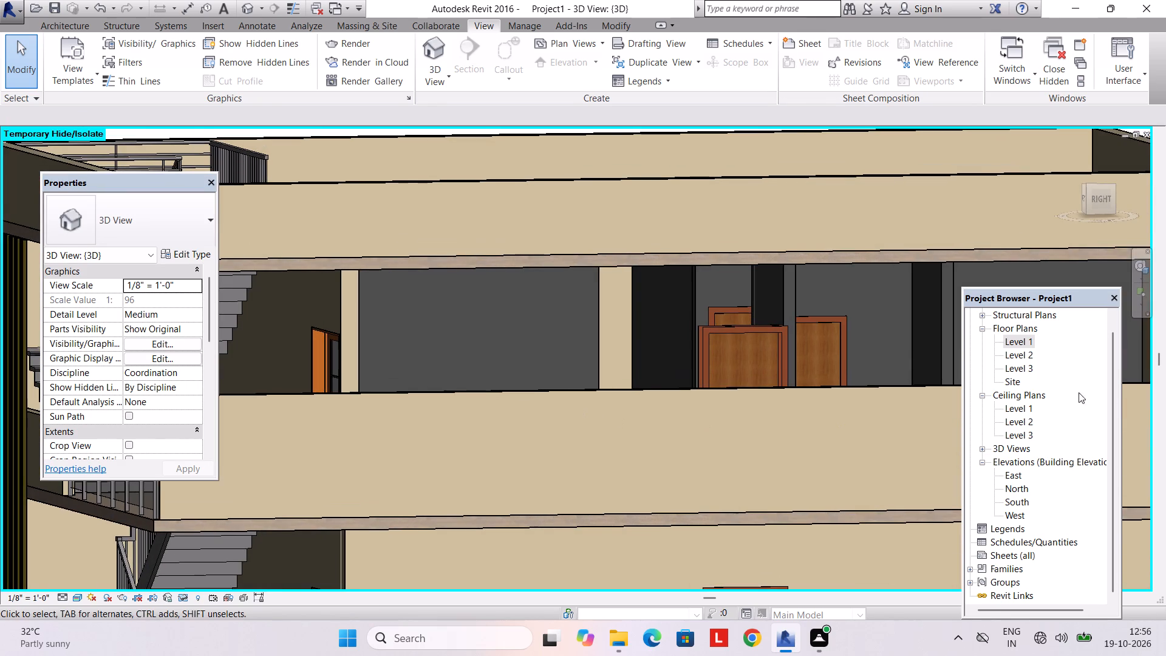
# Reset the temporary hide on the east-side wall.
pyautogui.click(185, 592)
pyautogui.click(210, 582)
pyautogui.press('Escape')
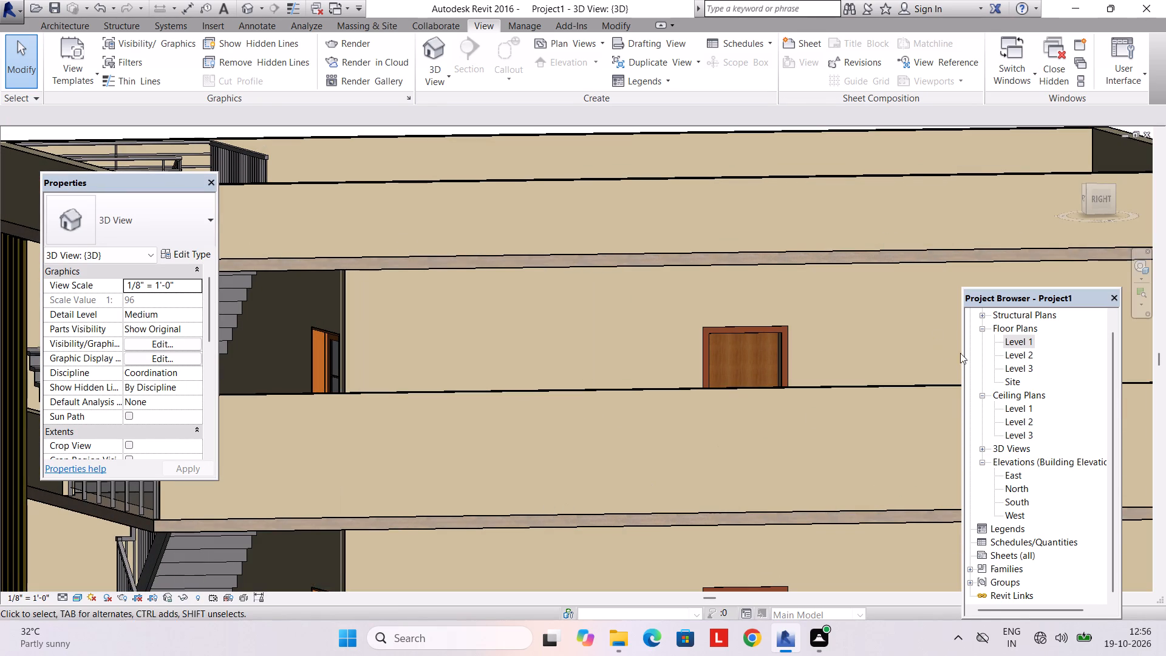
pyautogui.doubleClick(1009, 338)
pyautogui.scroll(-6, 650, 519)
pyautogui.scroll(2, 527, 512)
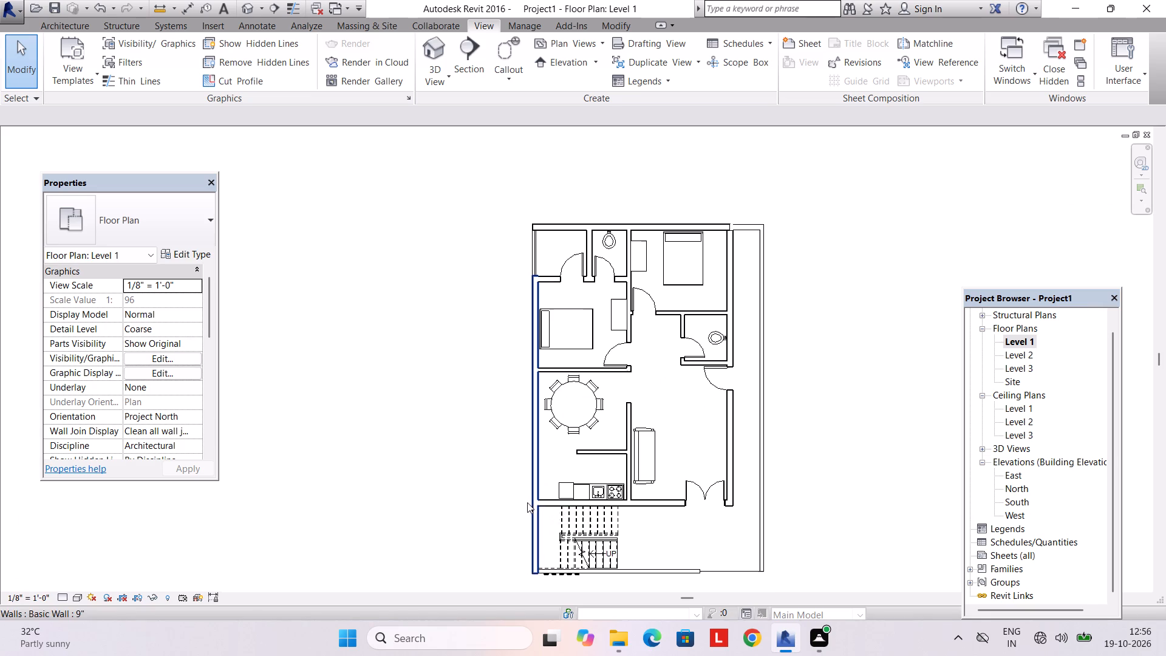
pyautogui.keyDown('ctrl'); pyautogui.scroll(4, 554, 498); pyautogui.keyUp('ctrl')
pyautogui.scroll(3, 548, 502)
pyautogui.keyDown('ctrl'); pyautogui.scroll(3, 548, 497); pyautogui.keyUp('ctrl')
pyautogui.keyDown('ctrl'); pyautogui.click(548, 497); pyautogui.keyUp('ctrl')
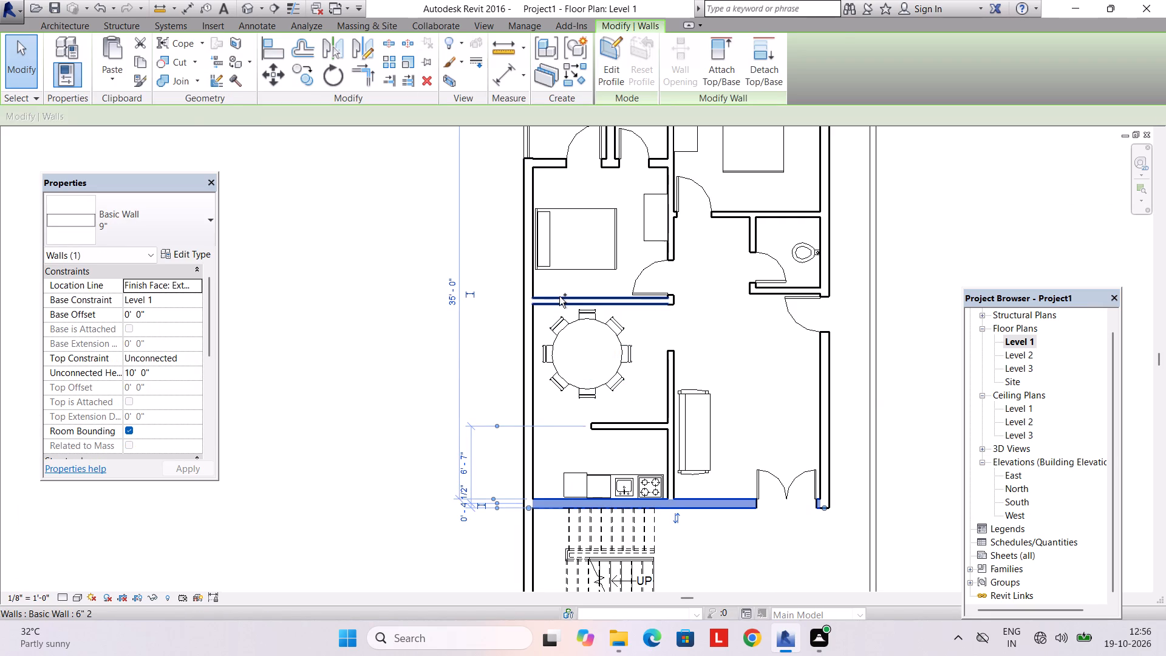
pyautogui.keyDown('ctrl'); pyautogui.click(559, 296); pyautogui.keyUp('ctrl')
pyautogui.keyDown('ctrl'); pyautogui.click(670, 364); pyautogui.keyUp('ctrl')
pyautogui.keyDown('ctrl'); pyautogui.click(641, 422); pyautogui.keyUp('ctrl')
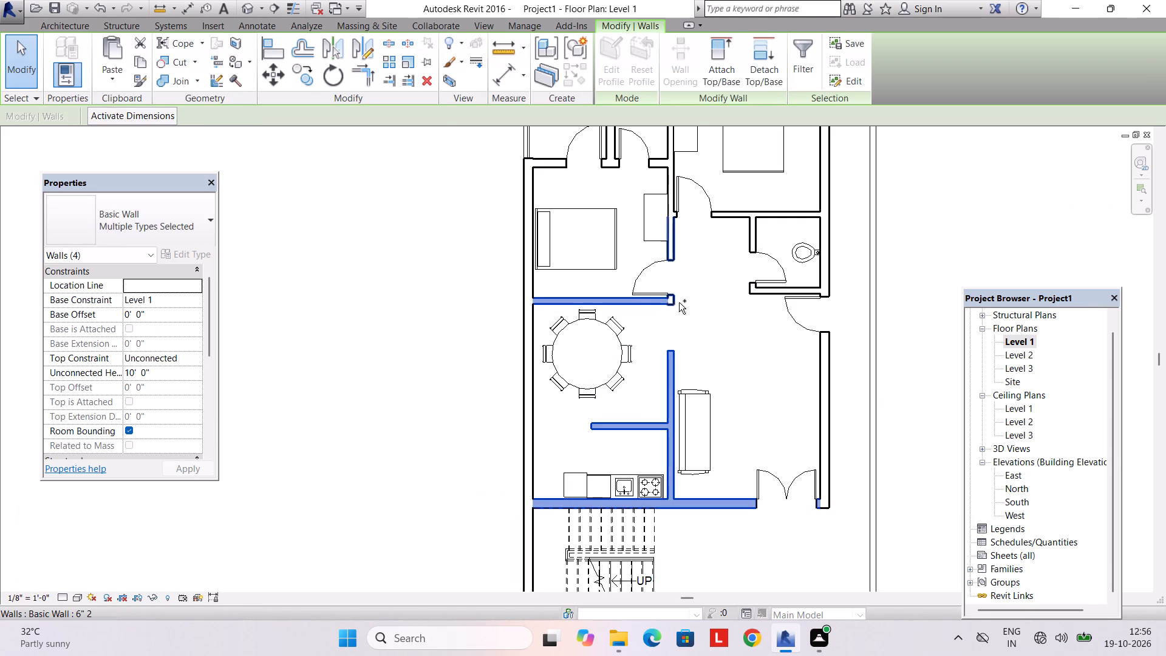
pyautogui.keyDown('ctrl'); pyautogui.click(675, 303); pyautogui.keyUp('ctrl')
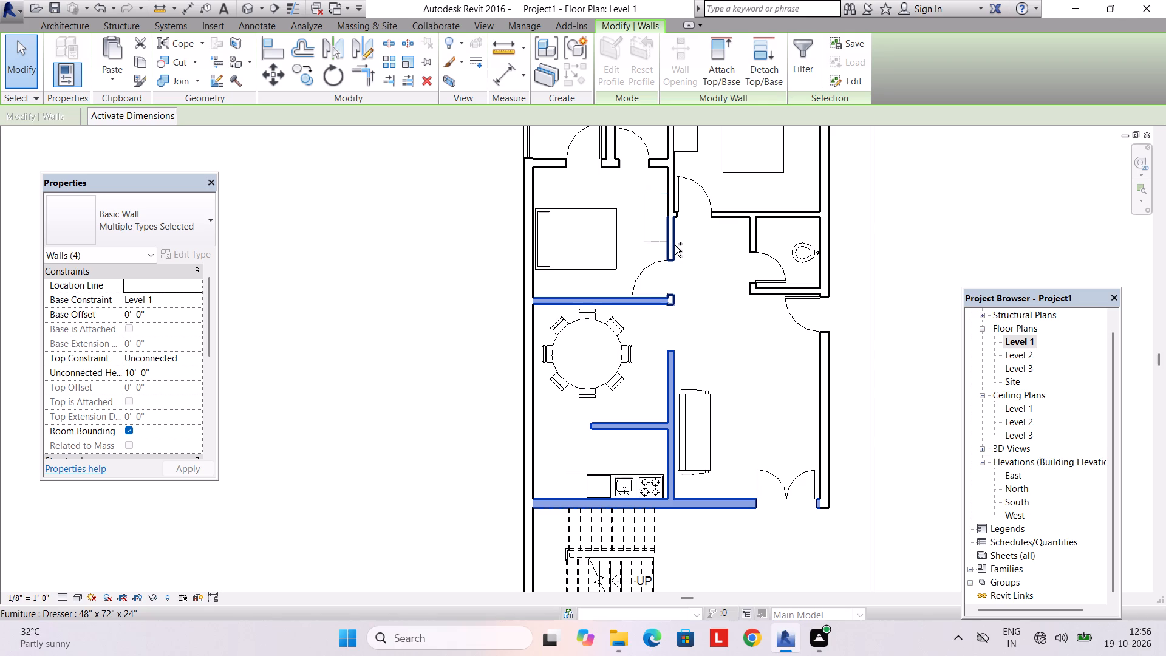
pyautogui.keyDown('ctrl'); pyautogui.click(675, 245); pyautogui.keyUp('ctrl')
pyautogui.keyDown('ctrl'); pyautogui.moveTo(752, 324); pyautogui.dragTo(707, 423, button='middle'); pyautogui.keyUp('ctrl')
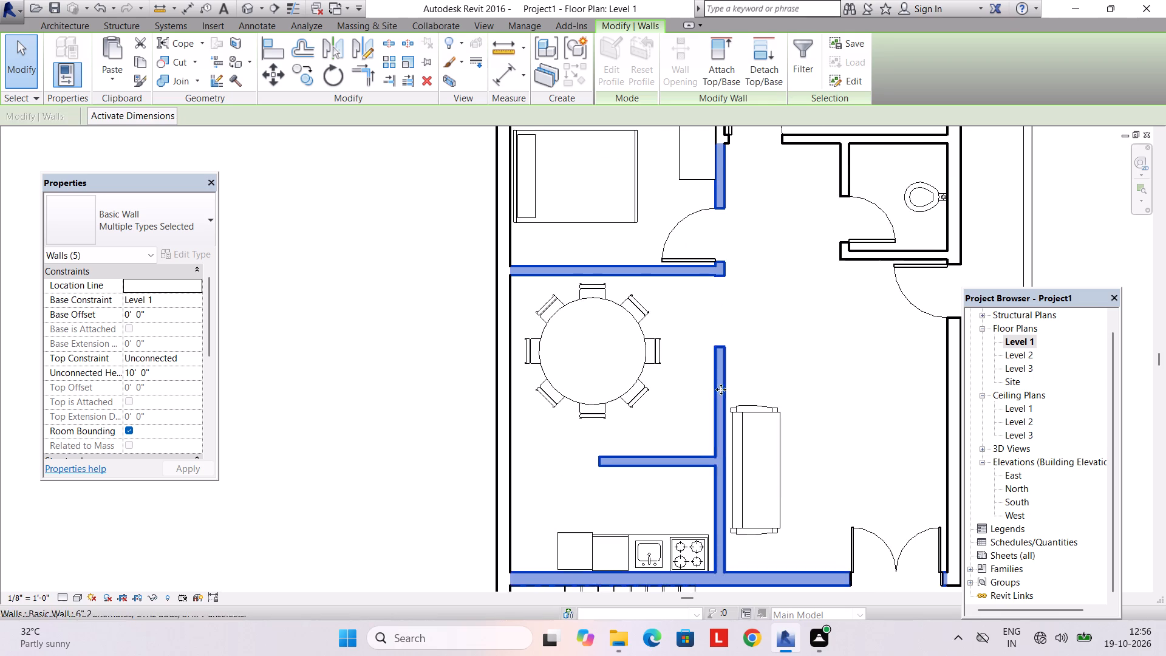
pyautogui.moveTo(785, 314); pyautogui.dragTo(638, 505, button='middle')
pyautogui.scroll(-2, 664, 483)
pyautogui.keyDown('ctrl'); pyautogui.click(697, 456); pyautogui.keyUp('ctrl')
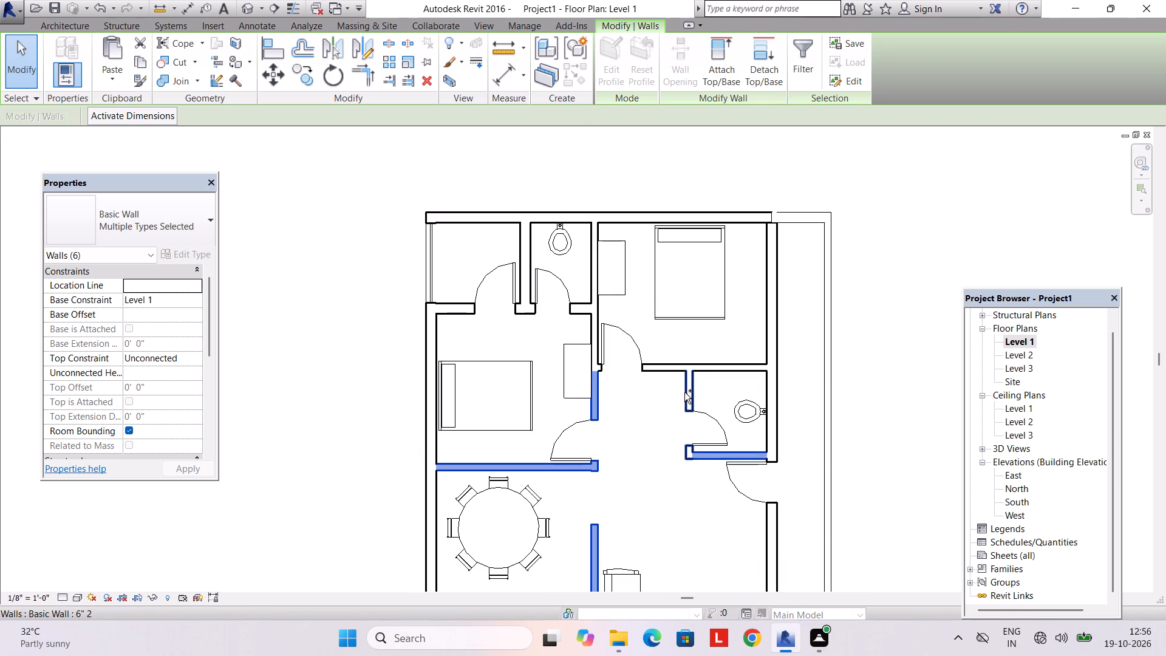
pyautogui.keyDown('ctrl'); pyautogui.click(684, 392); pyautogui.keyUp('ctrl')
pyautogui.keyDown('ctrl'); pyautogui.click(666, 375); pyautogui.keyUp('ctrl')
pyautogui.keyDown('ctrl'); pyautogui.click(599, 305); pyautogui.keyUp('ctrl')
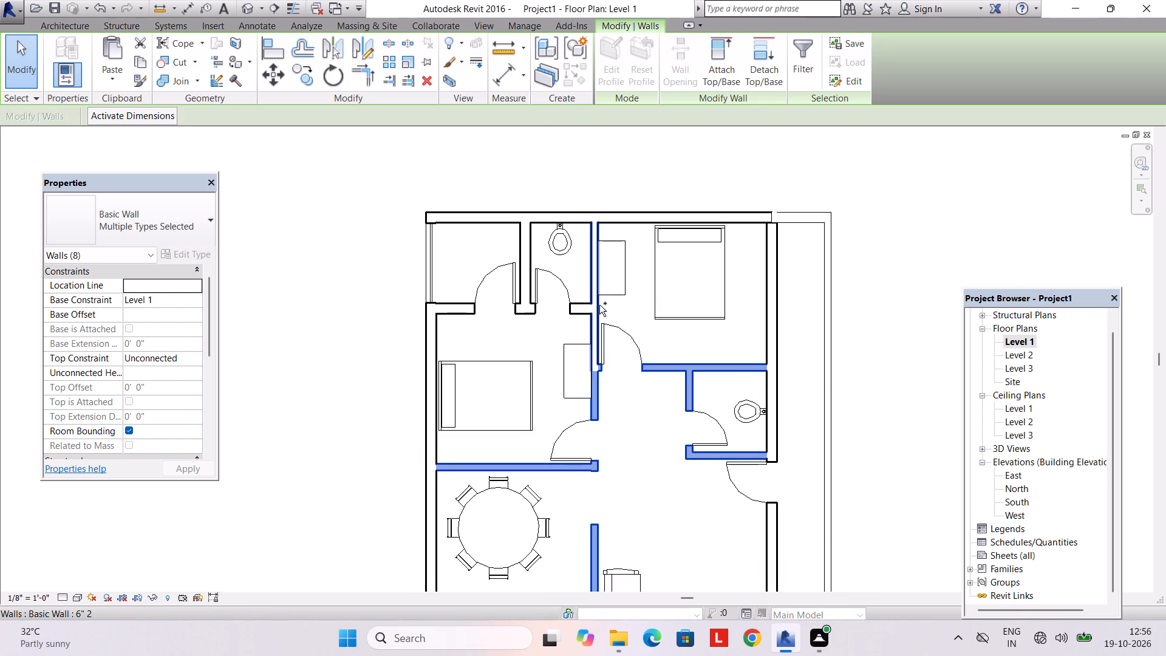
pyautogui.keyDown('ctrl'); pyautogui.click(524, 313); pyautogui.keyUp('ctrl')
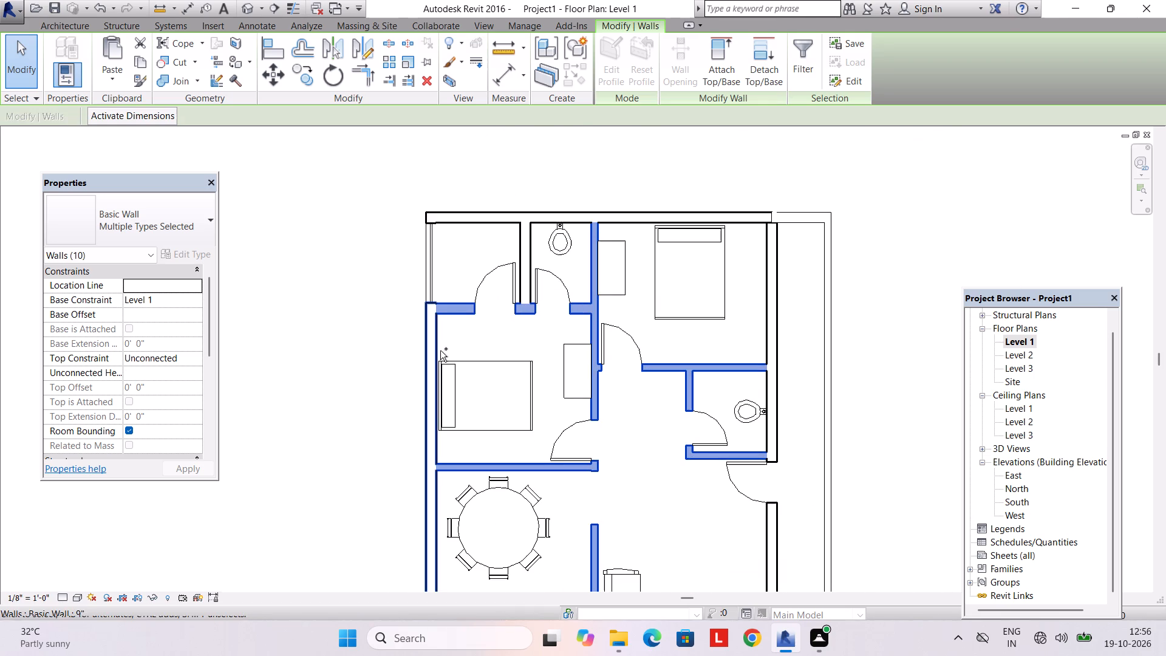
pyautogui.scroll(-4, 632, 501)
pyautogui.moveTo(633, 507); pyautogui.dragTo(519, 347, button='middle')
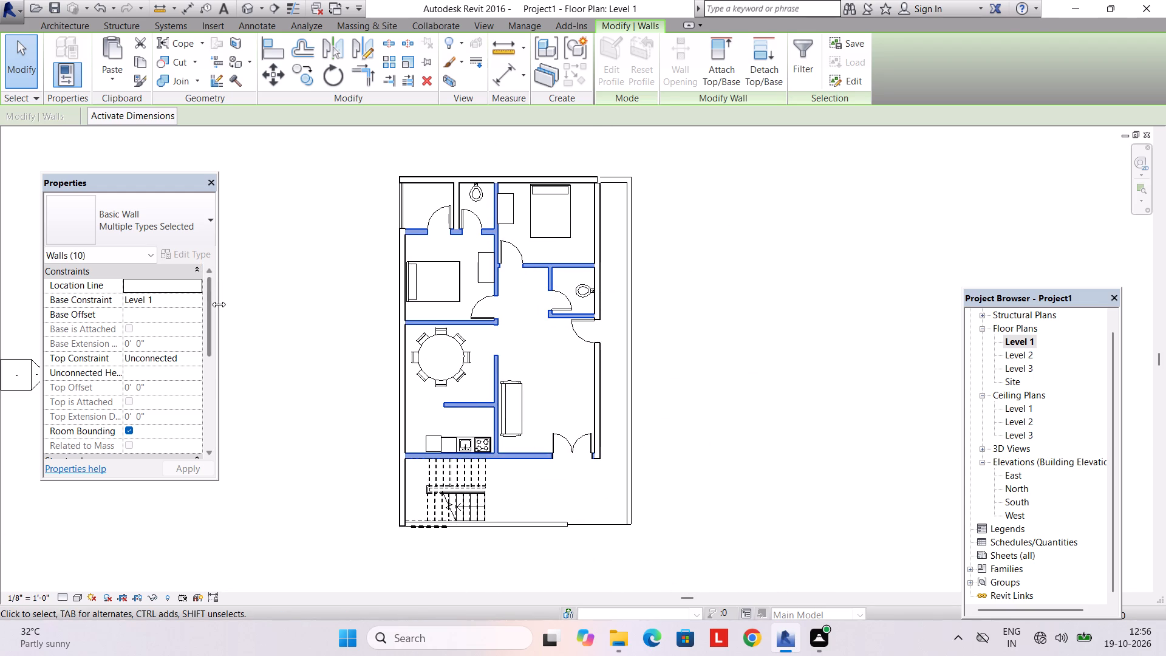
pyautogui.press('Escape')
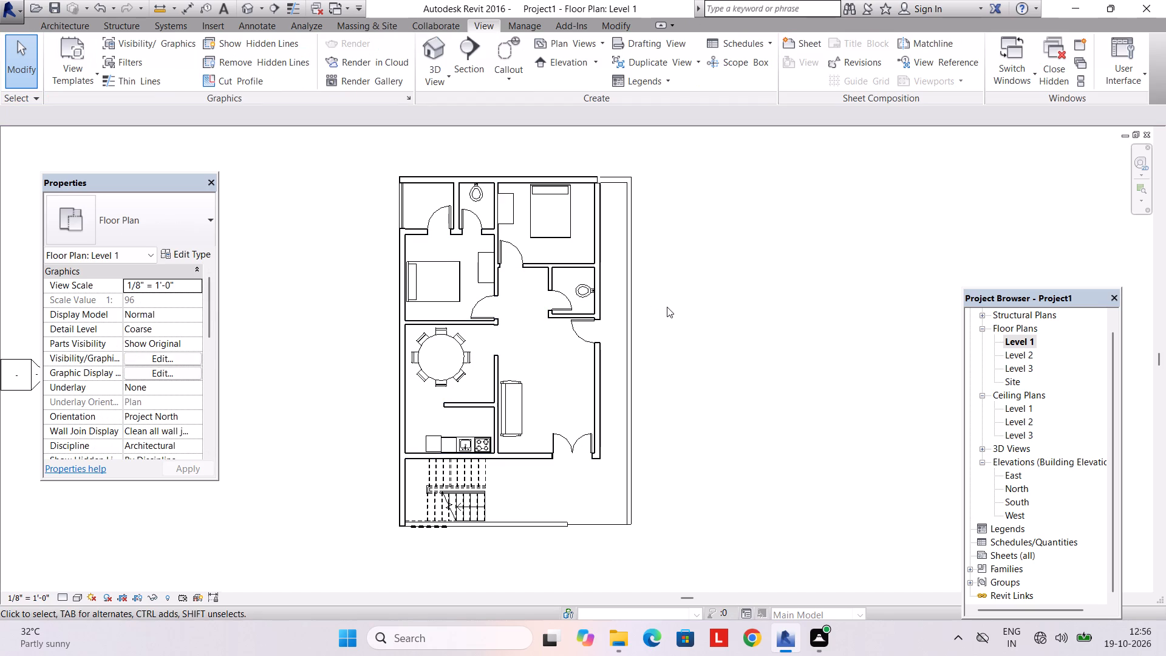
# Place a perspective camera on the Level 1 plan in front of the staircase facade, aimed straight through the middle of the house.
pyautogui.doubleClick(1020, 339)
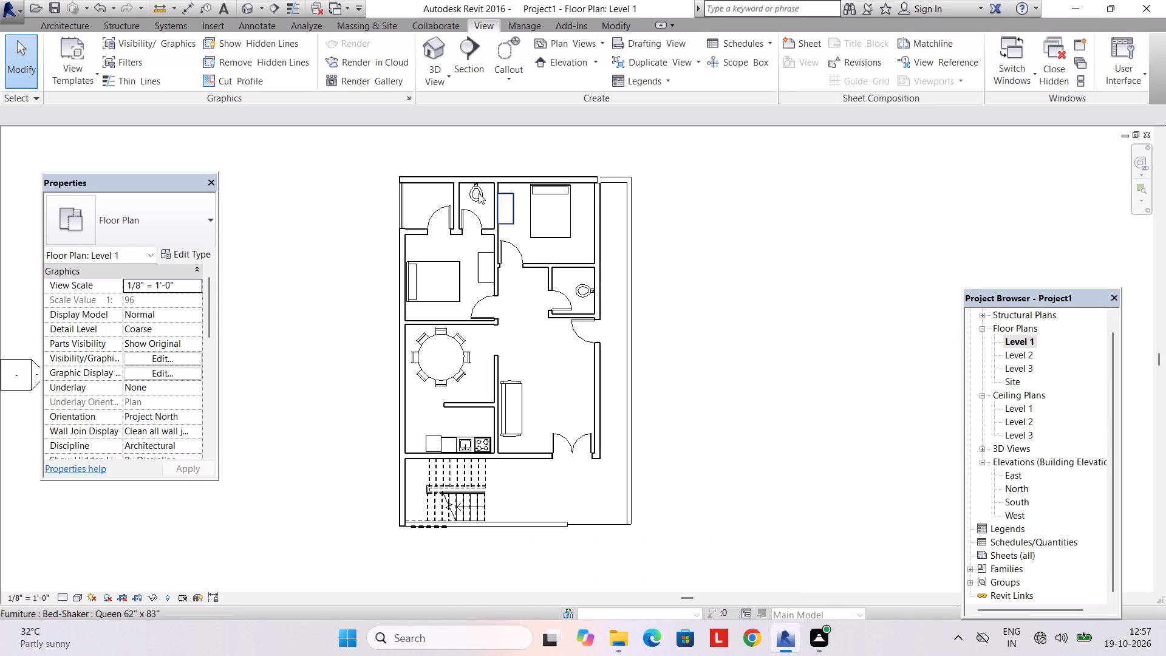
pyautogui.click(426, 83)
pyautogui.click(438, 131)
pyautogui.scroll(-2, 513, 330)
pyautogui.moveTo(513, 333); pyautogui.dragTo(520, 221, button='middle')
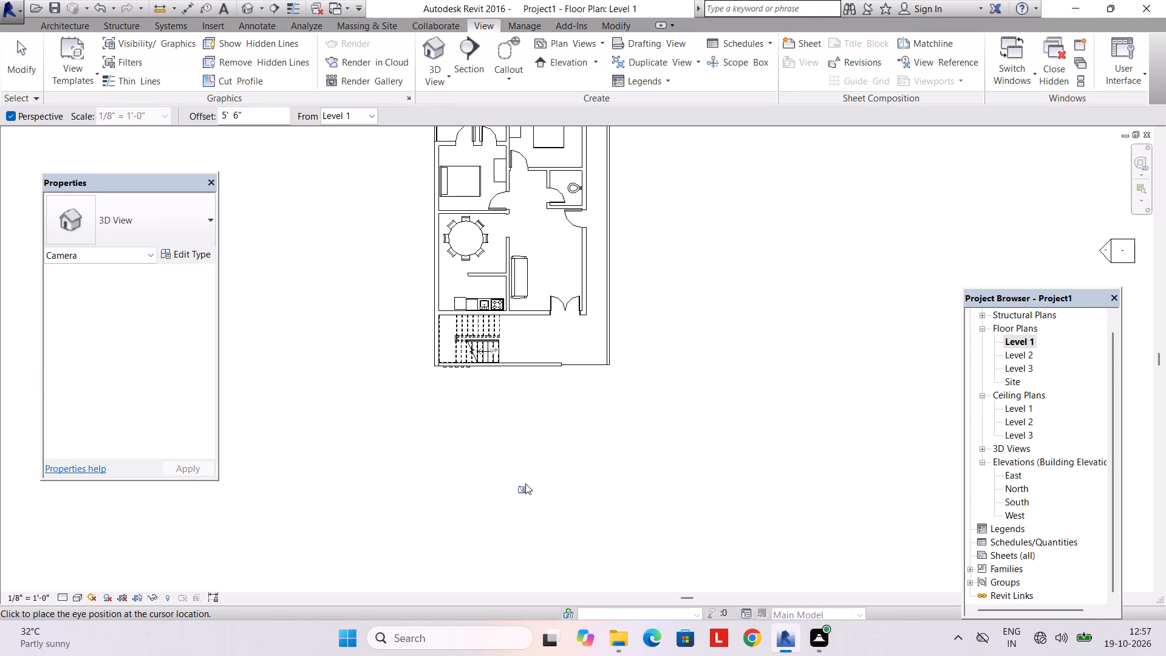
pyautogui.moveTo(522, 498); pyautogui.dragTo(524, 484)
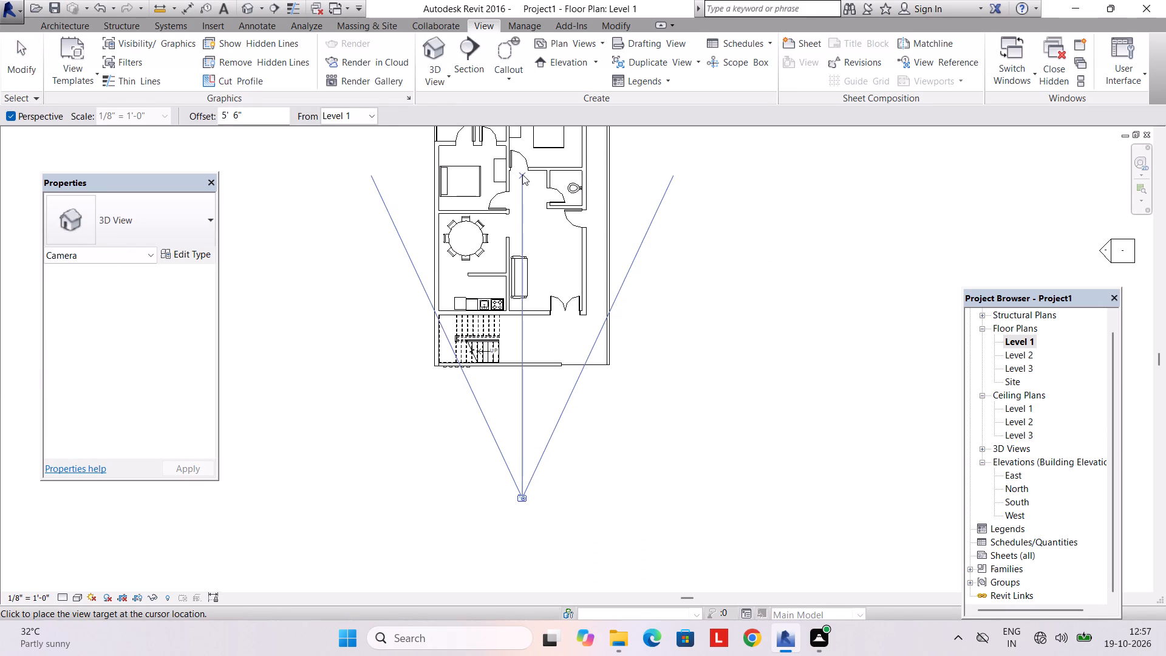
pyautogui.click(522, 171)
# Enlarge the camera view's crop region on all four sides until it frames the whole front facade up to the roof parapet.
pyautogui.scroll(-10, 571, 346)
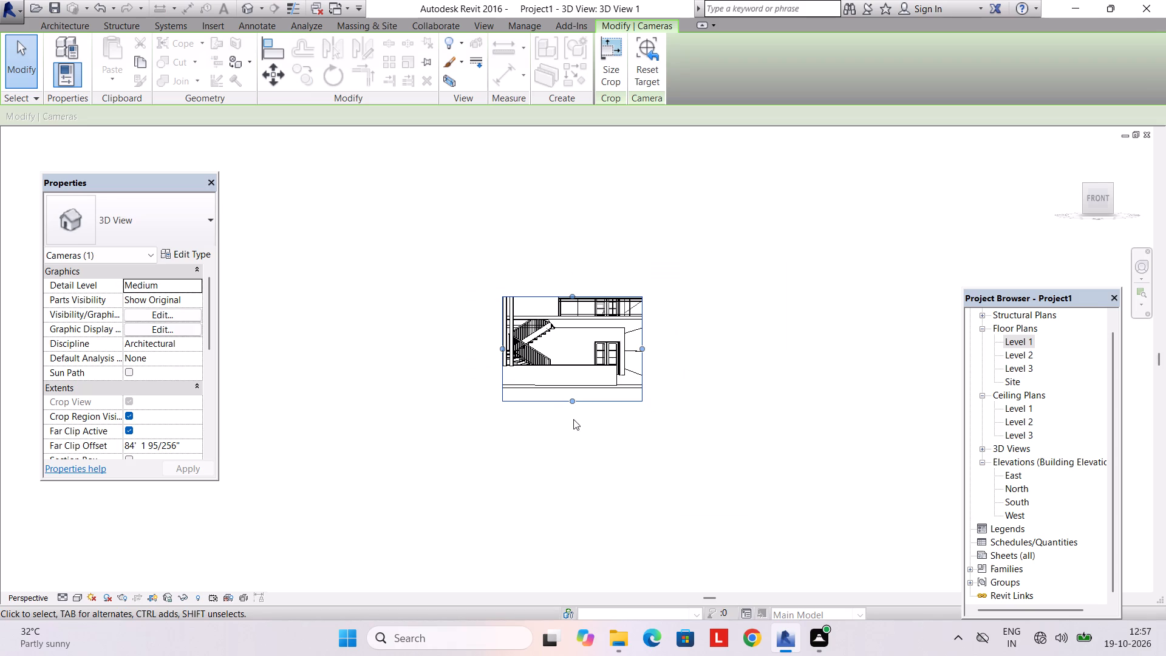
pyautogui.moveTo(570, 398); pyautogui.dragTo(570, 419)
pyautogui.moveTo(500, 354); pyautogui.dragTo(411, 355)
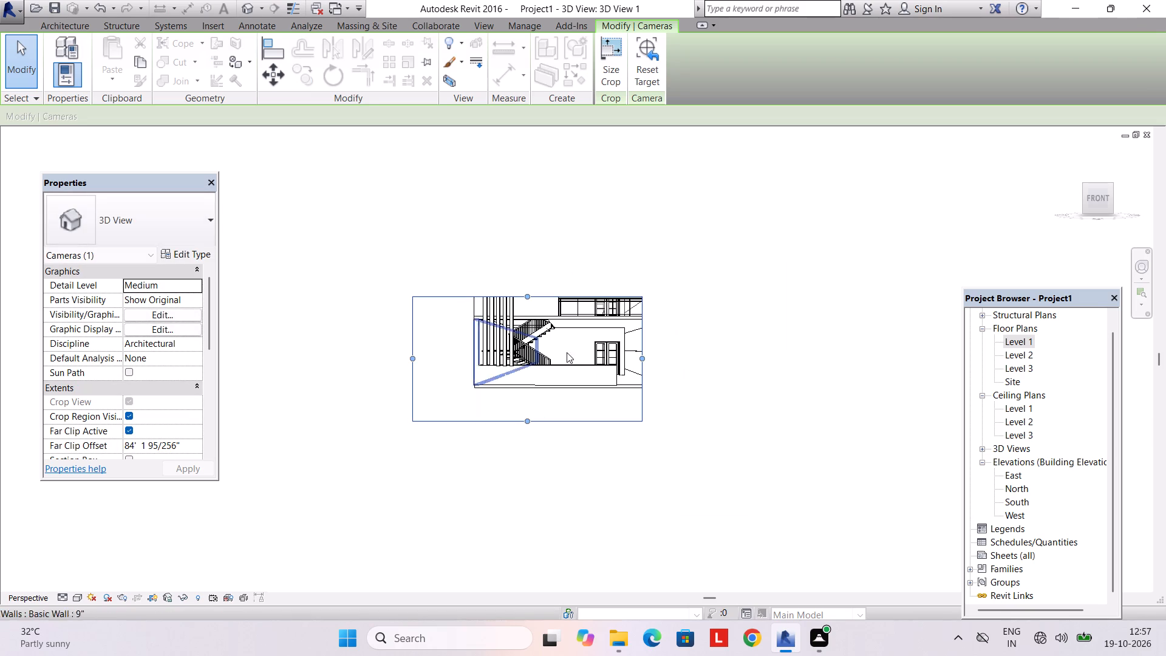
pyautogui.moveTo(641, 357); pyautogui.dragTo(746, 357)
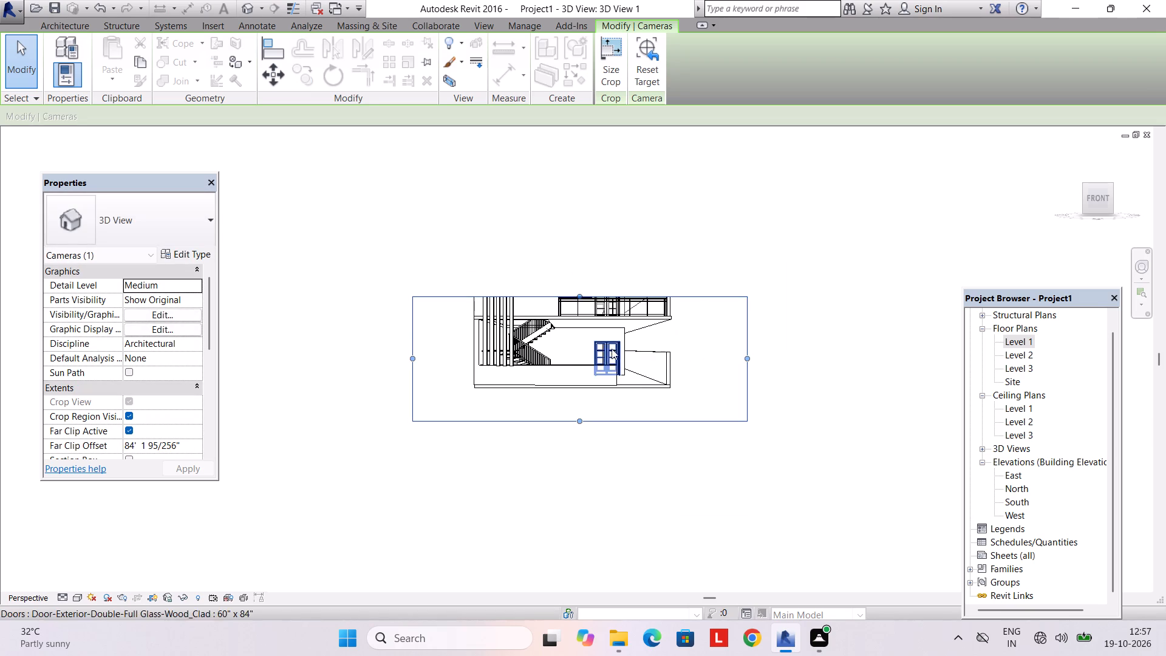
pyautogui.moveTo(603, 344); pyautogui.dragTo(574, 442, button='middle')
pyautogui.moveTo(550, 393); pyautogui.dragTo(545, 299)
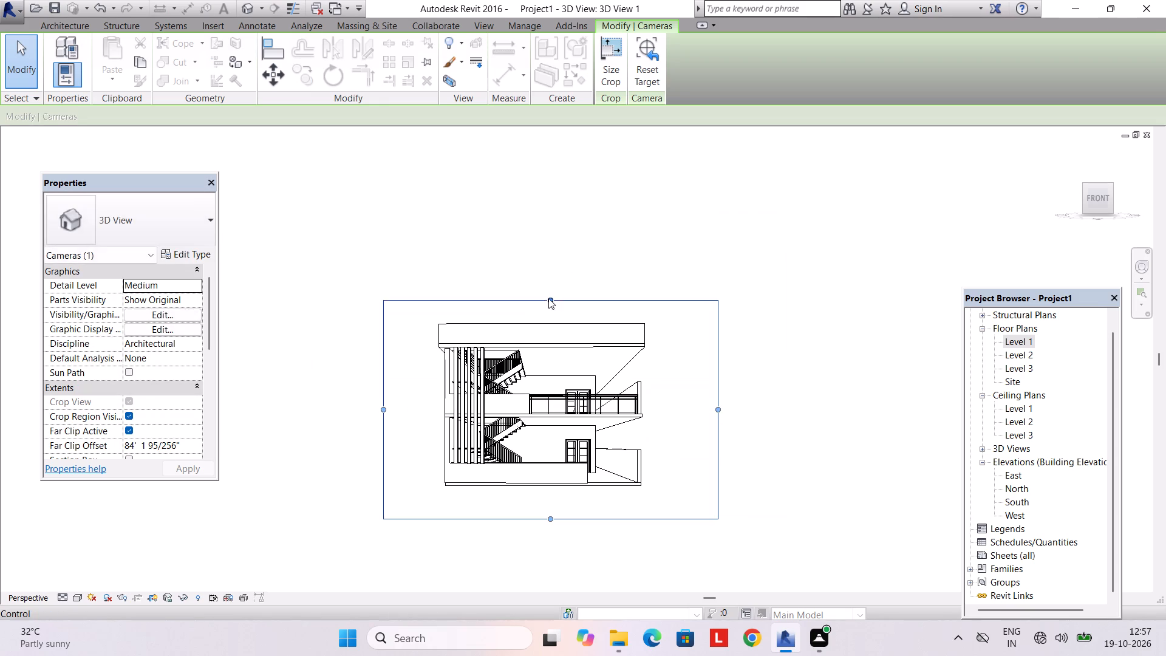
# Extend the top edge of the camera view's crop region slightly farther above the roof parapet.
pyautogui.moveTo(548, 297); pyautogui.dragTo(548, 281)
# Examine the front facade in the camera view, checking the staircases behind the vertical strips, the balcony railing and the doors.
pyautogui.scroll(5, 522, 399)
pyautogui.scroll(2, 466, 374)
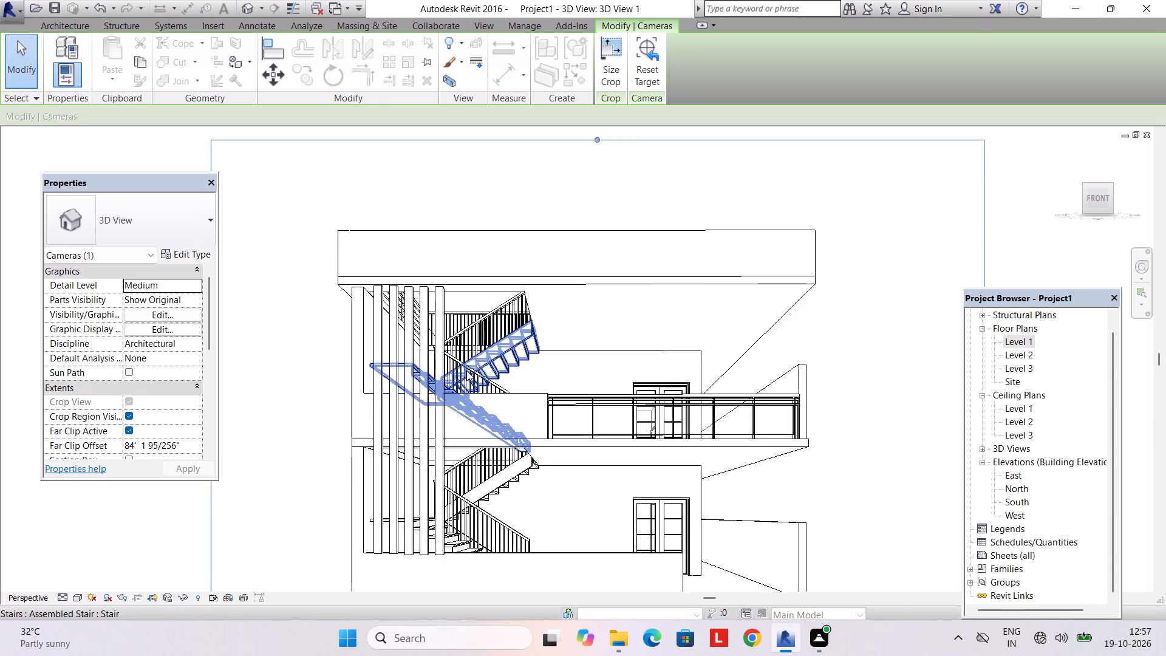
pyautogui.scroll(2, 466, 371)
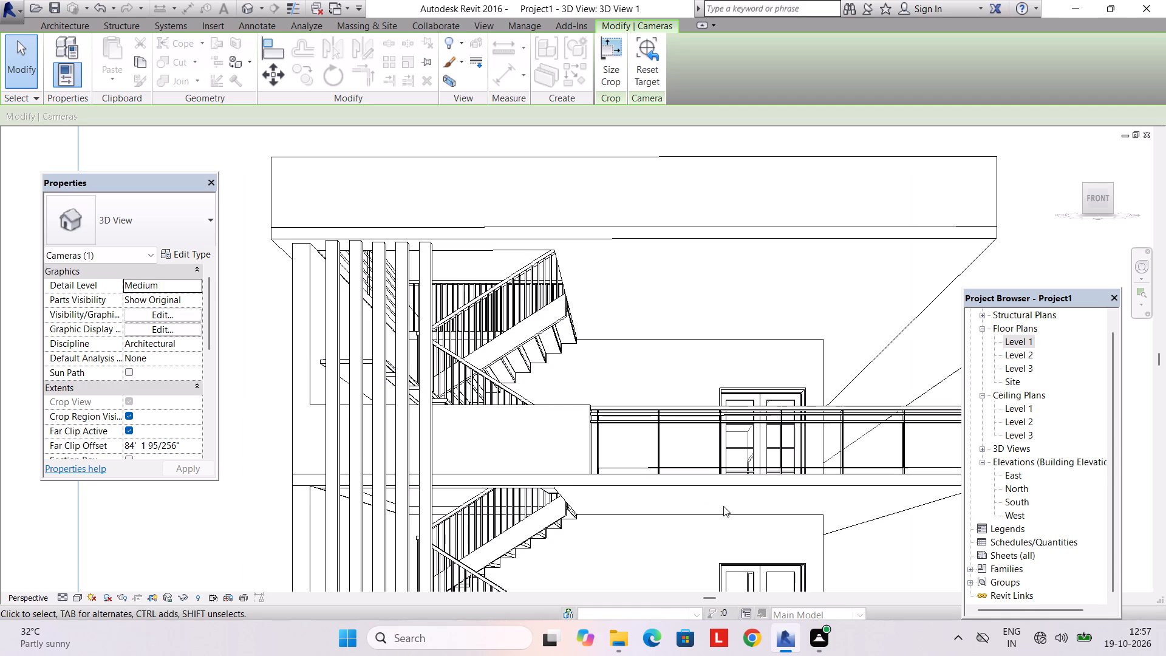
pyautogui.moveTo(632, 507); pyautogui.dragTo(619, 361, button='middle')
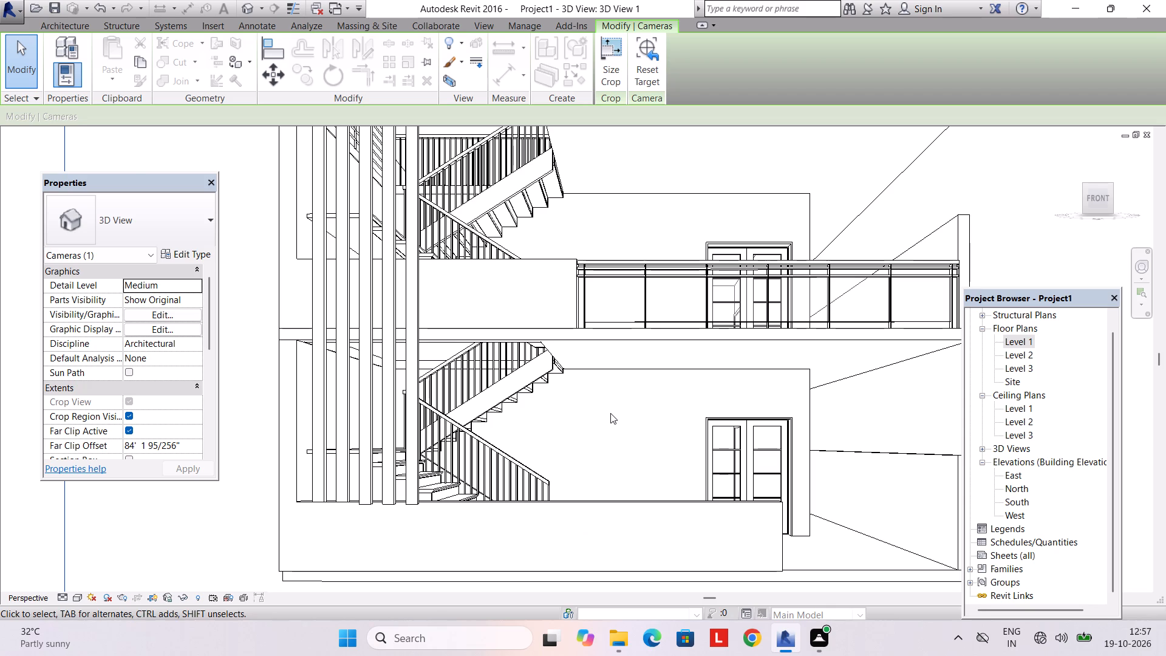
pyautogui.scroll(-7, 610, 413)
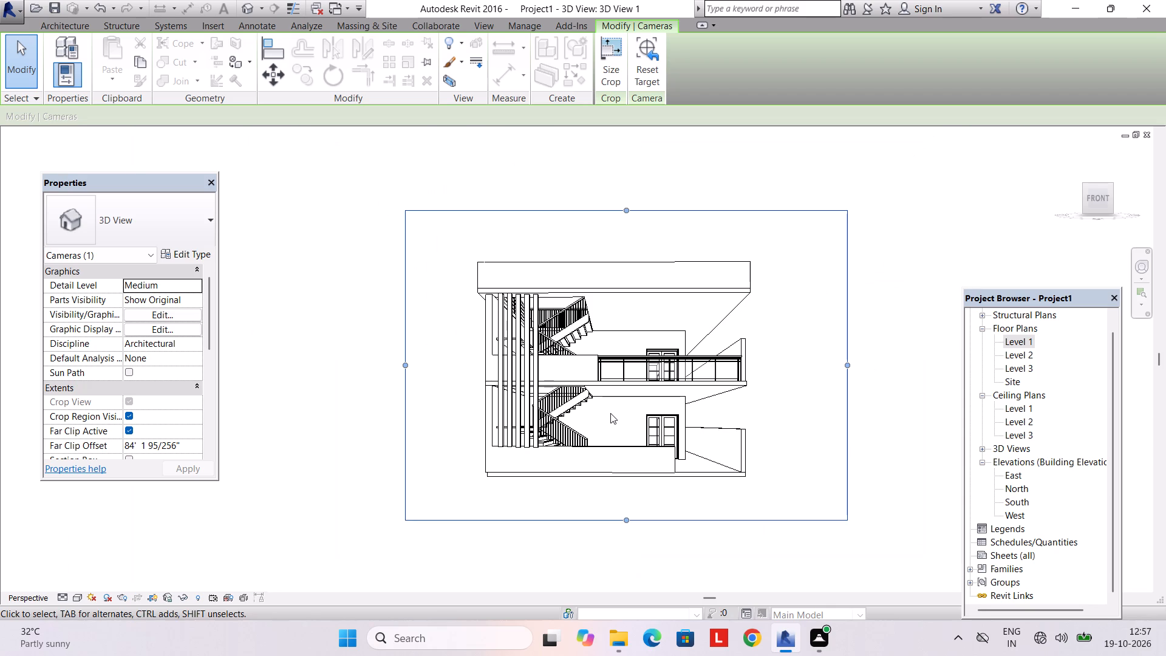
pyautogui.scroll(10, 610, 413)
pyautogui.moveTo(594, 394); pyautogui.dragTo(594, 406, button='middle')
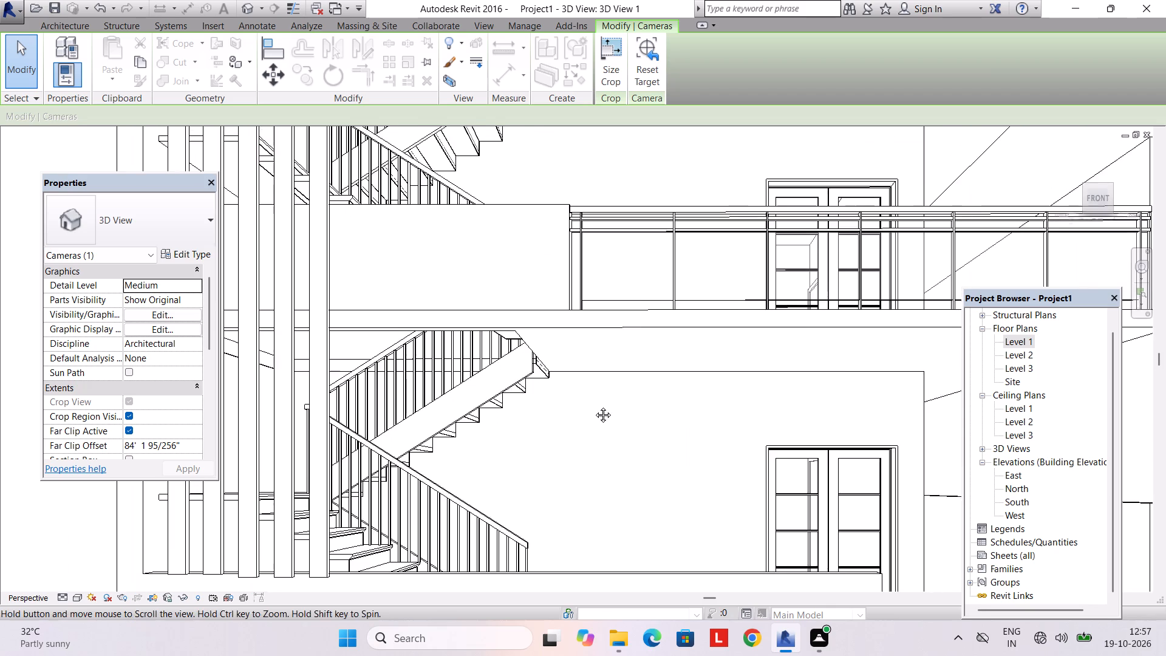
pyautogui.moveTo(594, 406); pyautogui.dragTo(594, 406, button='middle')
pyautogui.scroll(-4, 591, 400)
pyautogui.click(502, 243)
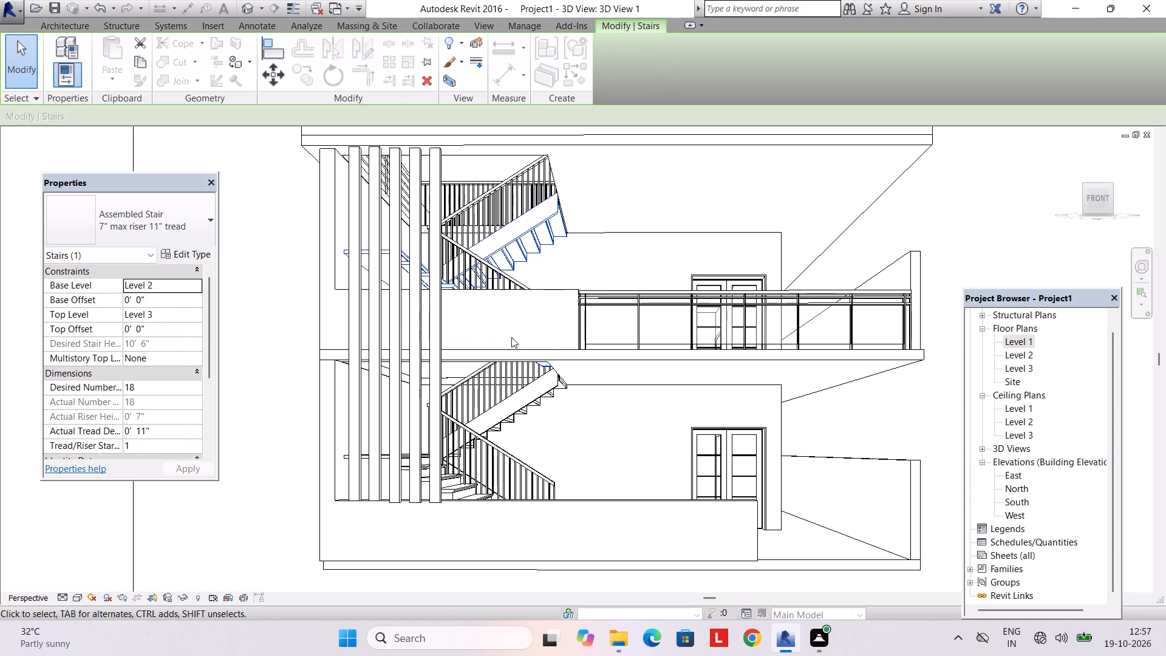
pyautogui.press('Escape')
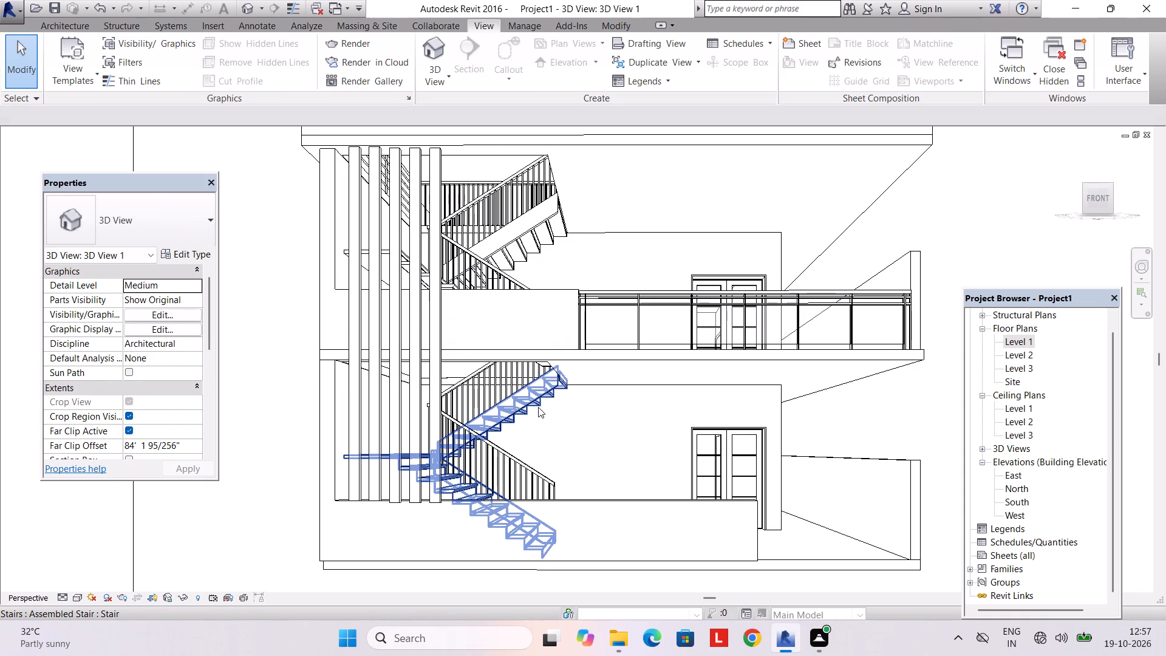
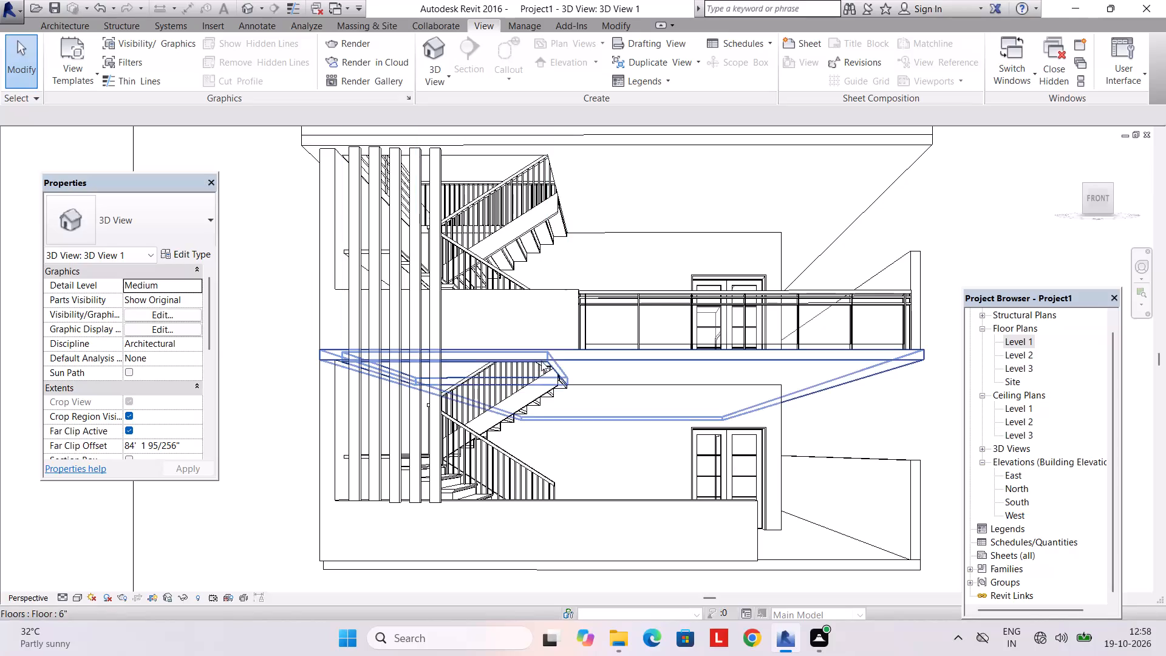
# Examine the whole front facade in the existing camera view, from the roof parapet down to the ground-floor doors.
pyautogui.press('Escape')
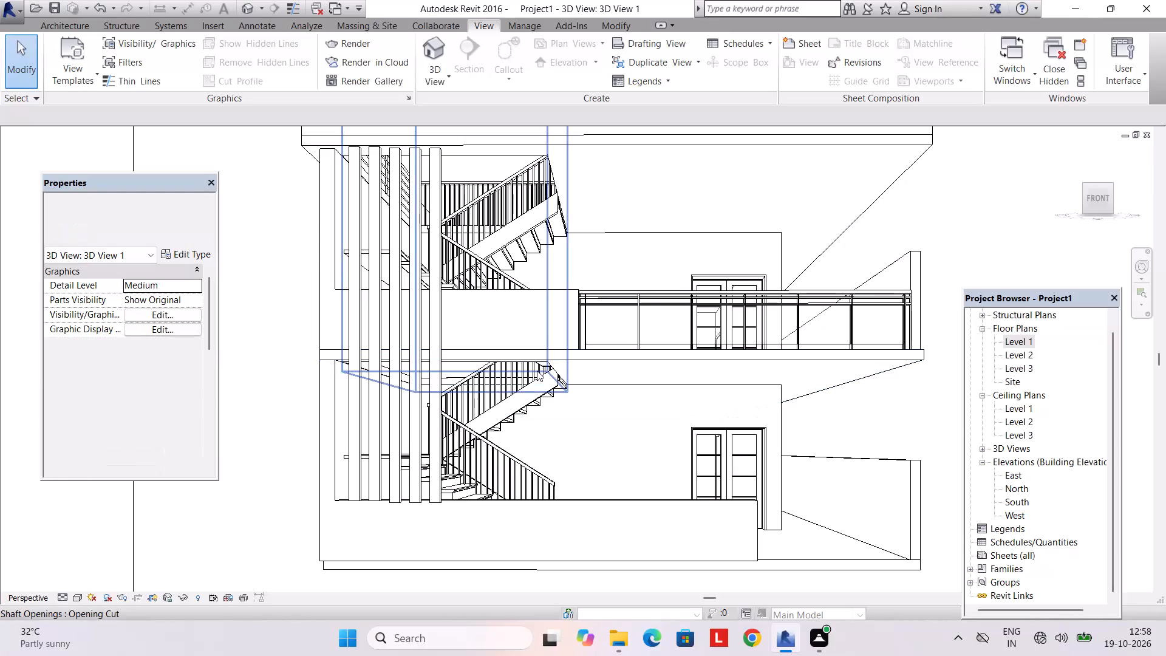
pyautogui.press('Escape')
pyautogui.scroll(-4, 510, 403)
pyautogui.scroll(4, 517, 425)
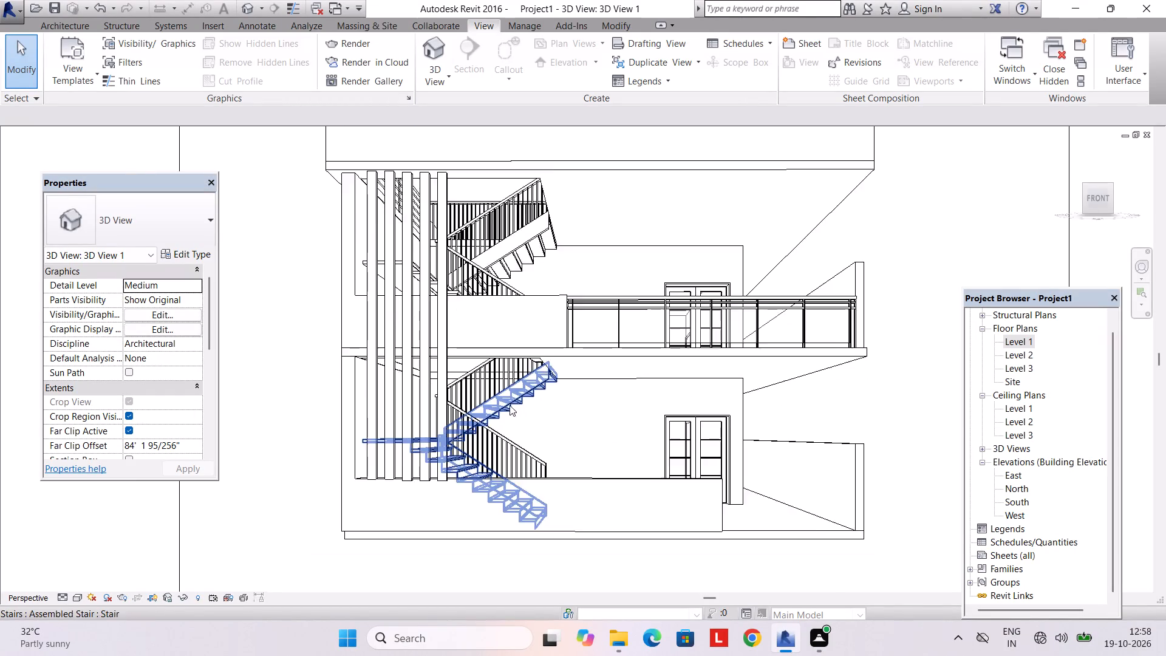
pyautogui.scroll(3, 510, 405)
pyautogui.scroll(-4, 502, 335)
pyautogui.scroll(-4, 649, 384)
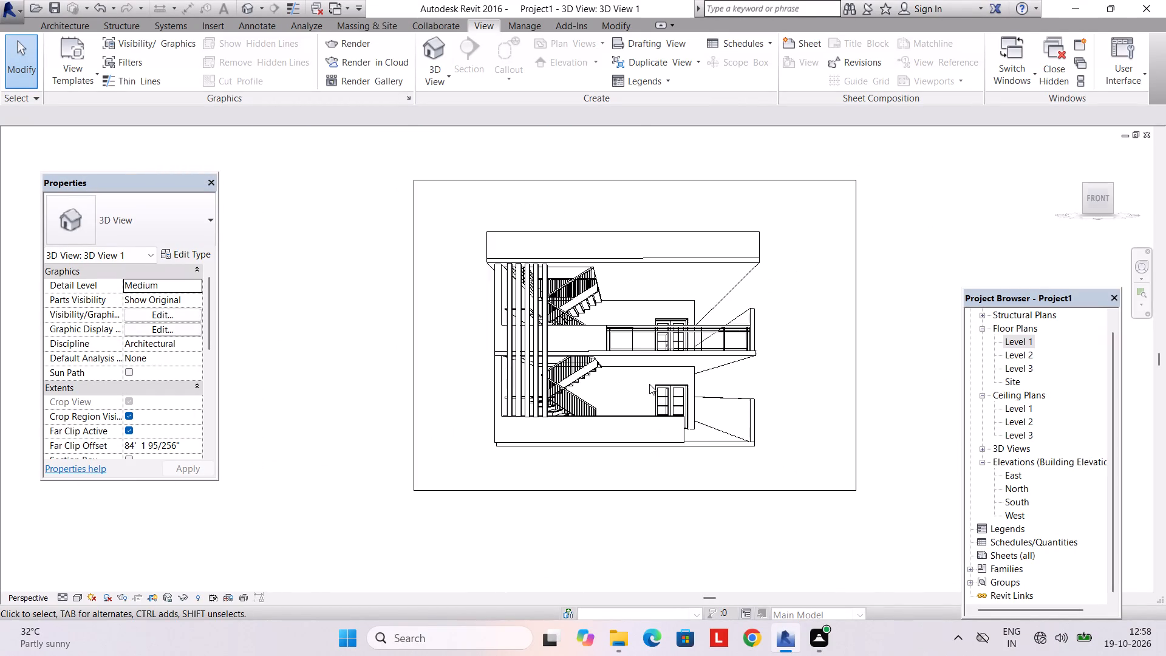
pyautogui.scroll(-4, 649, 384)
pyautogui.keyDown('shift'); pyautogui.moveTo(638, 352); pyautogui.dragTo(643, 388, button='middle'); pyautogui.keyUp('shift')
pyautogui.scroll(2, 601, 338)
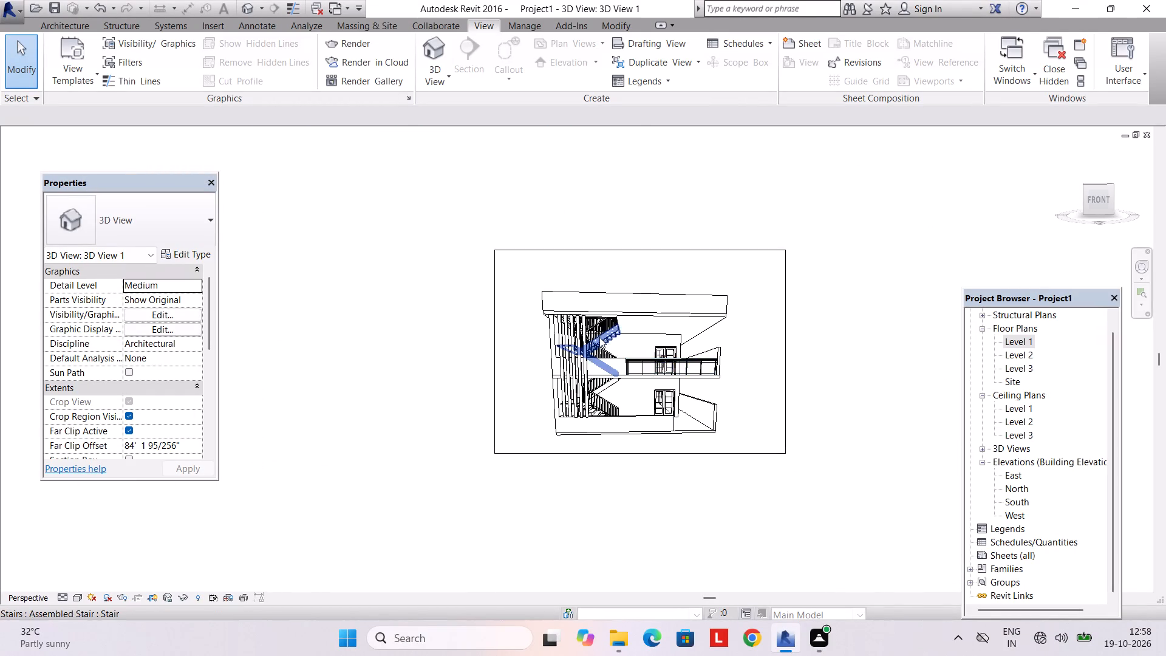
pyautogui.scroll(4, 599, 337)
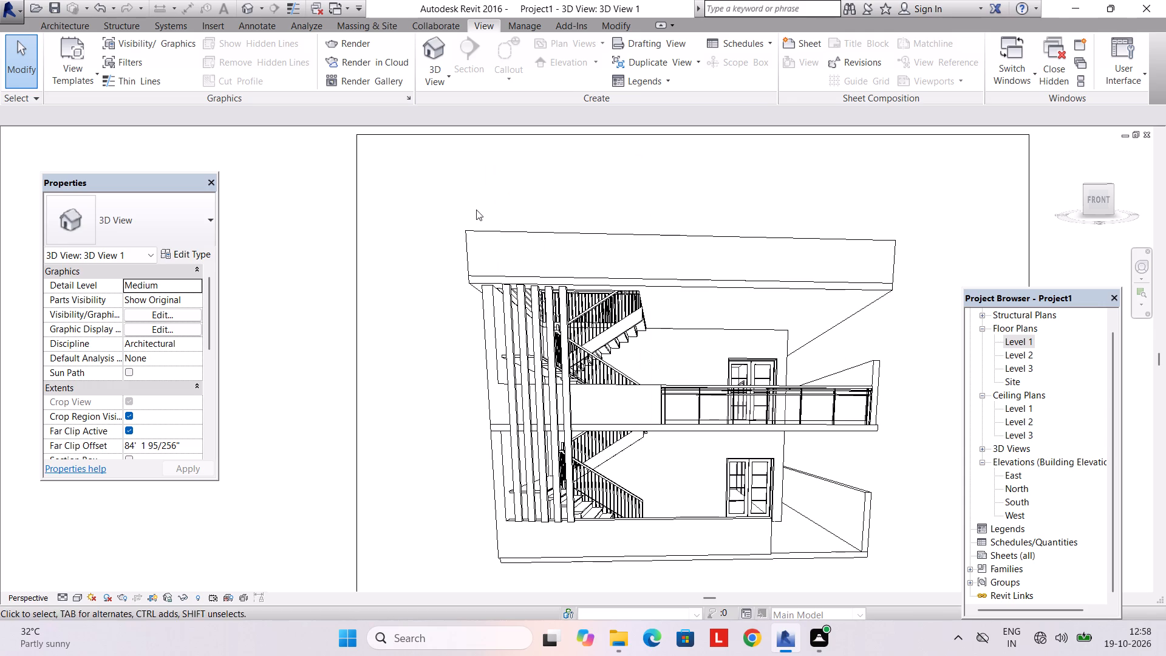
pyautogui.press('Escape')
pyautogui.press('Escape')
# Open the default 3D view and examine the front facade of the building from the front.
pyautogui.click(430, 69)
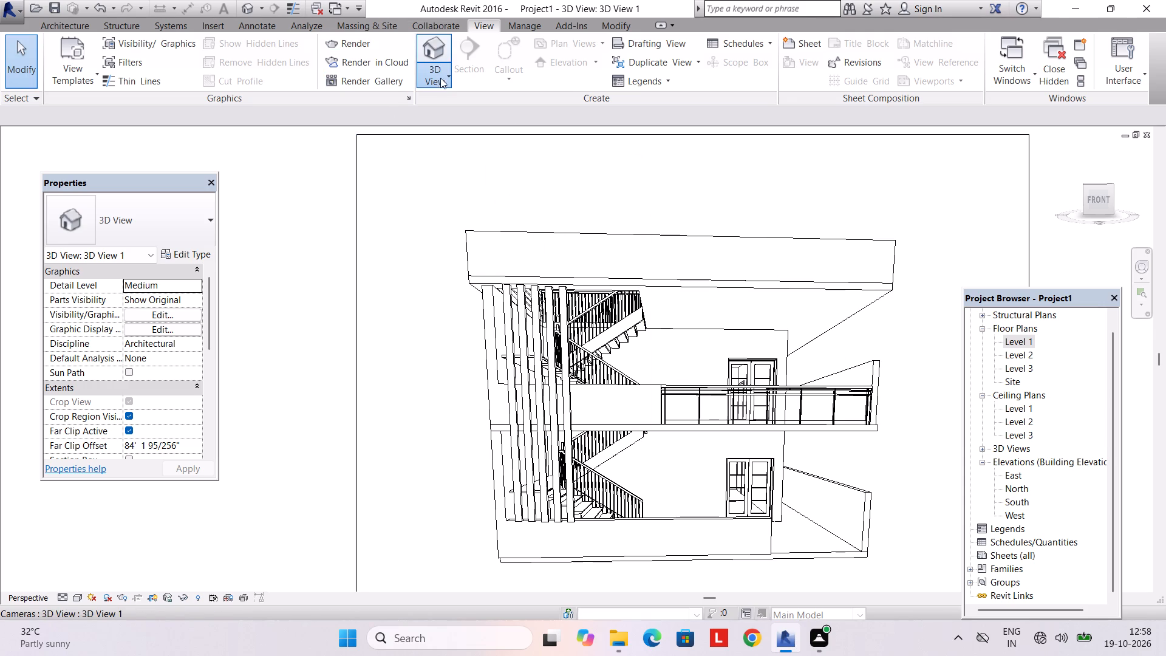
pyautogui.click(452, 104)
pyautogui.scroll(-4, 508, 296)
pyautogui.moveTo(477, 330); pyautogui.dragTo(647, 340, button='middle')
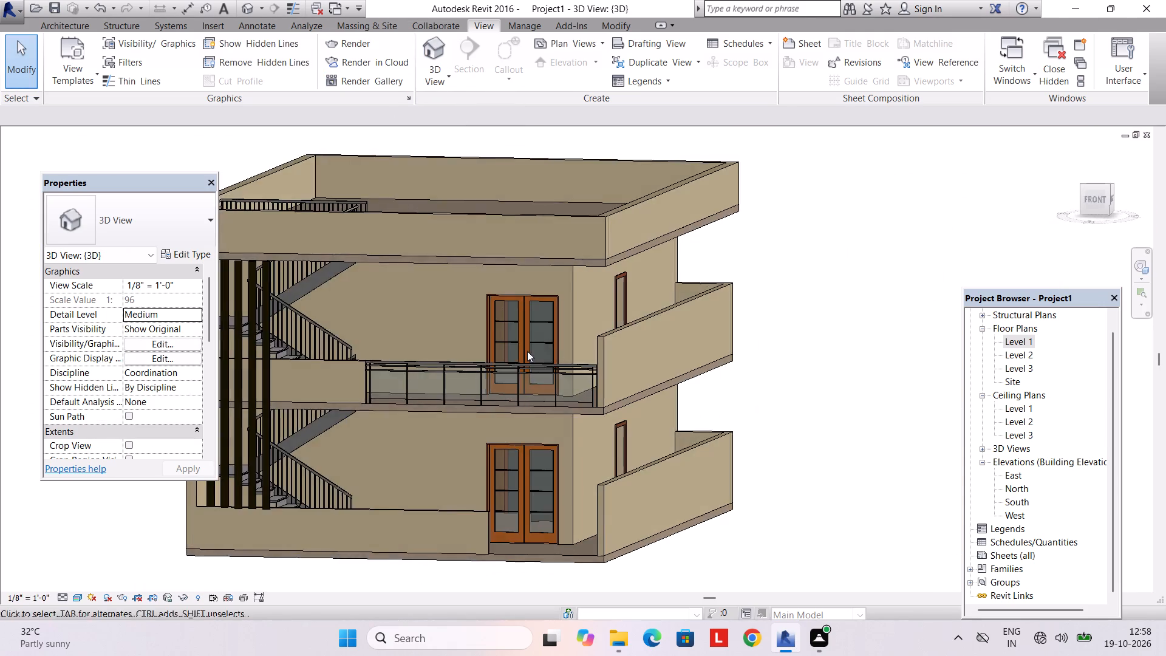
pyautogui.moveTo(527, 352); pyautogui.dragTo(554, 346, button='middle')
pyautogui.moveTo(513, 346); pyautogui.dragTo(641, 319, button='middle')
pyautogui.scroll(-1, 641, 319)
pyautogui.keyDown('shift'); pyautogui.moveTo(619, 333); pyautogui.dragTo(629, 325, button='middle'); pyautogui.keyUp('shift')
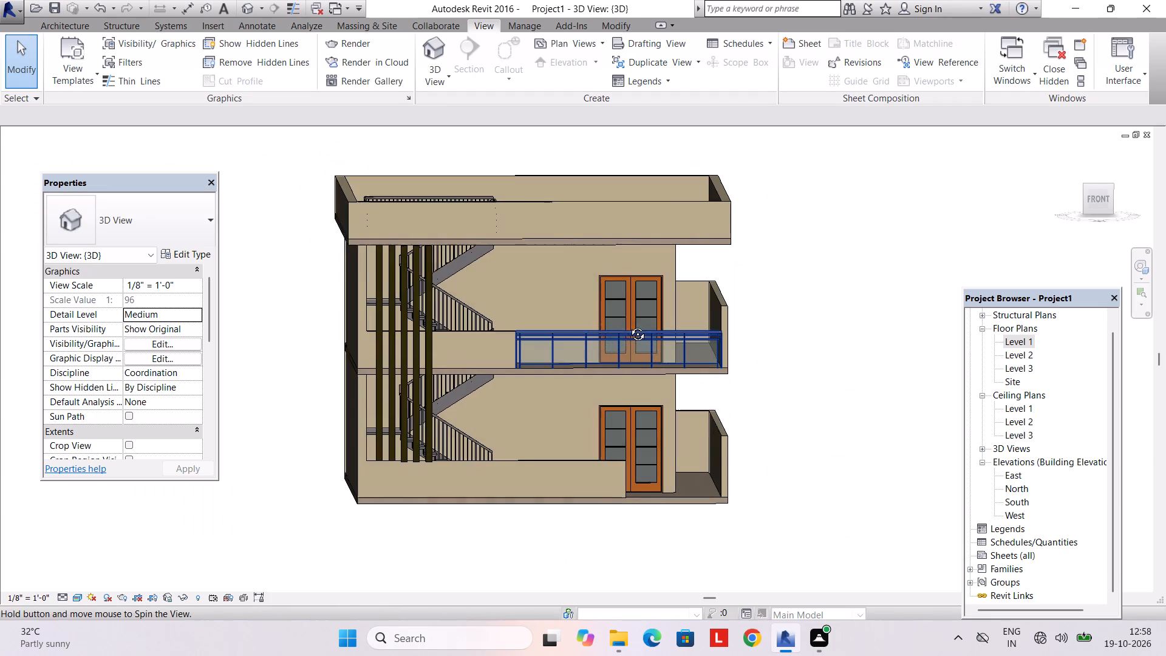
pyautogui.keyDown('shift'); pyautogui.moveTo(629, 325); pyautogui.dragTo(630, 324, button='middle'); pyautogui.keyUp('shift')
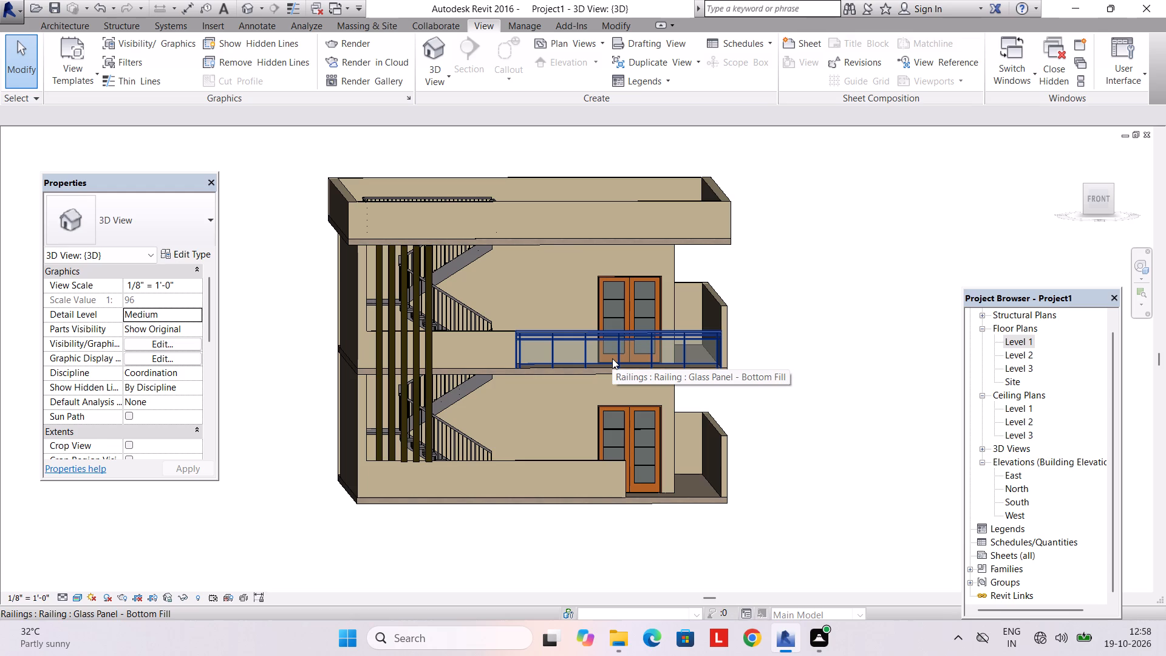
# Place another perspective camera on the Level 1 plan in front of the staircase facade, aimed straight into the middle of the house.
pyautogui.doubleClick(1025, 338)
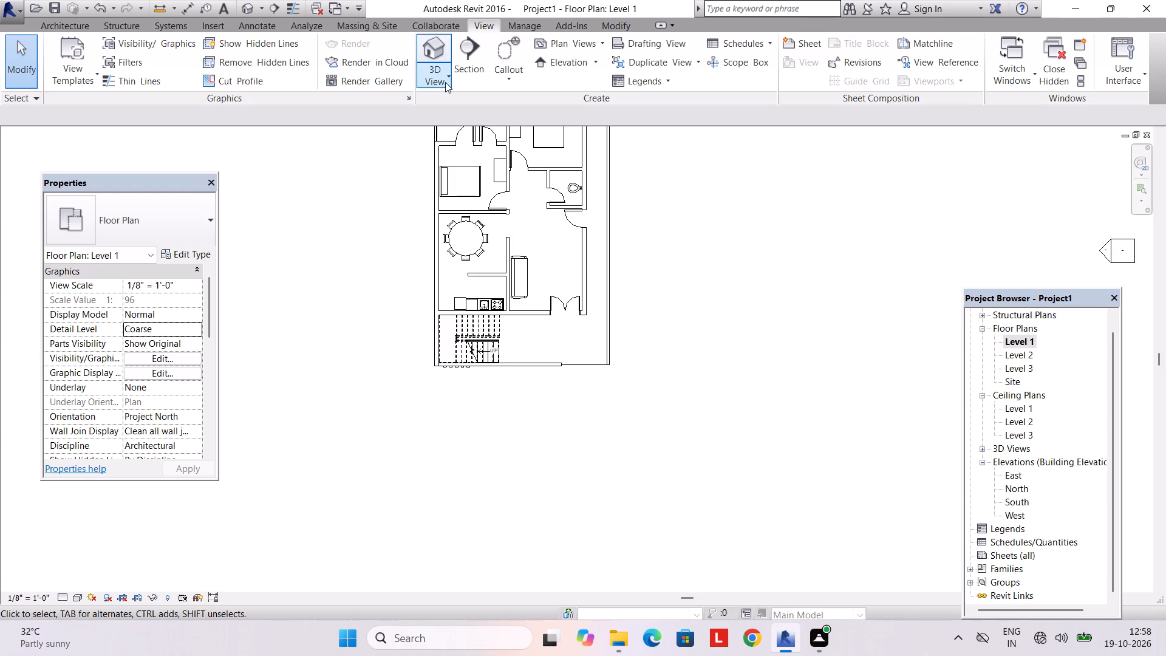
pyautogui.click(445, 82)
pyautogui.click(449, 121)
pyautogui.moveTo(528, 487); pyautogui.dragTo(525, 460)
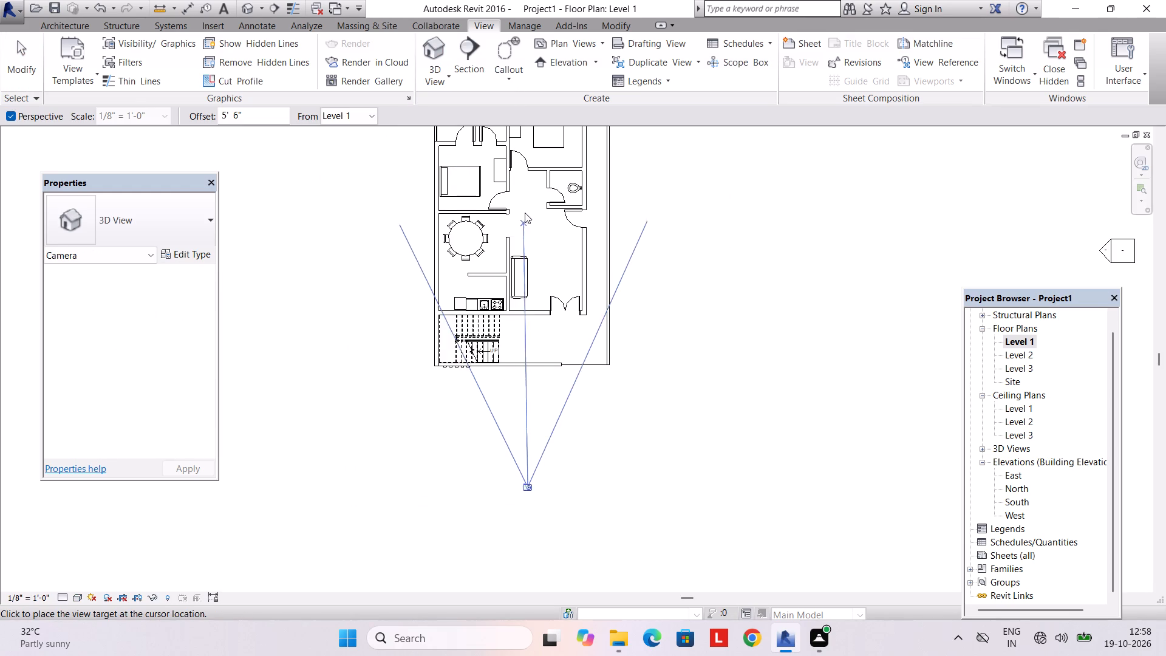
pyautogui.click(523, 184)
# Enlarge the new camera view's crop region at the top and both sides until it frames the whole front facade and roof parapet.
pyautogui.scroll(-7, 539, 363)
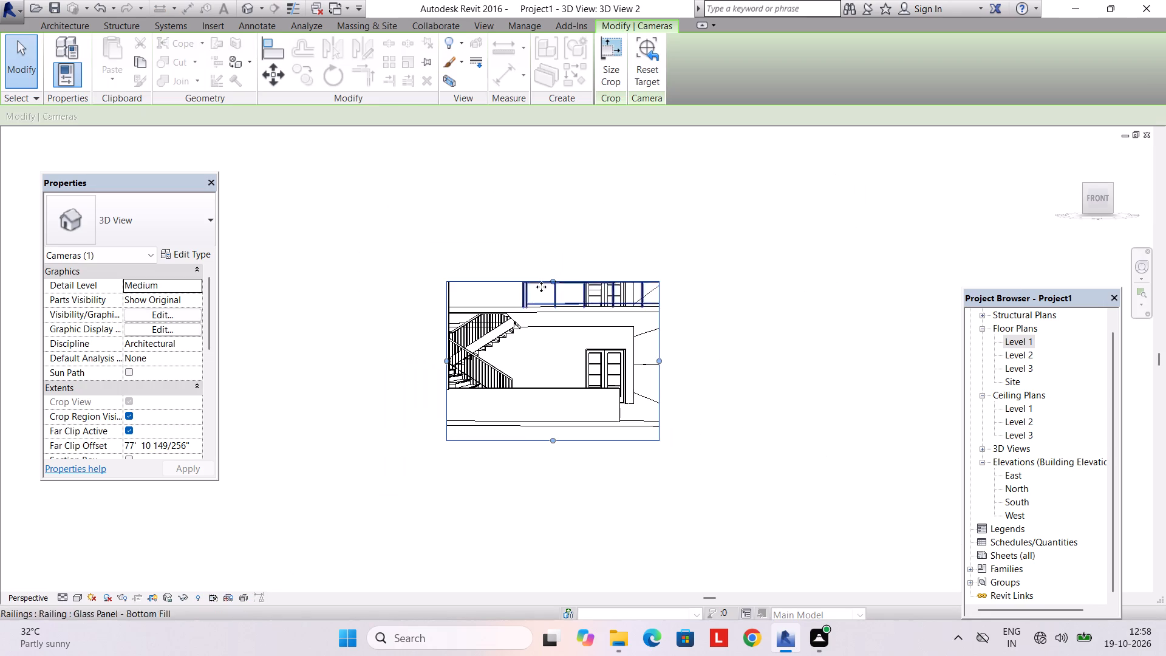
pyautogui.moveTo(549, 279); pyautogui.dragTo(534, 209)
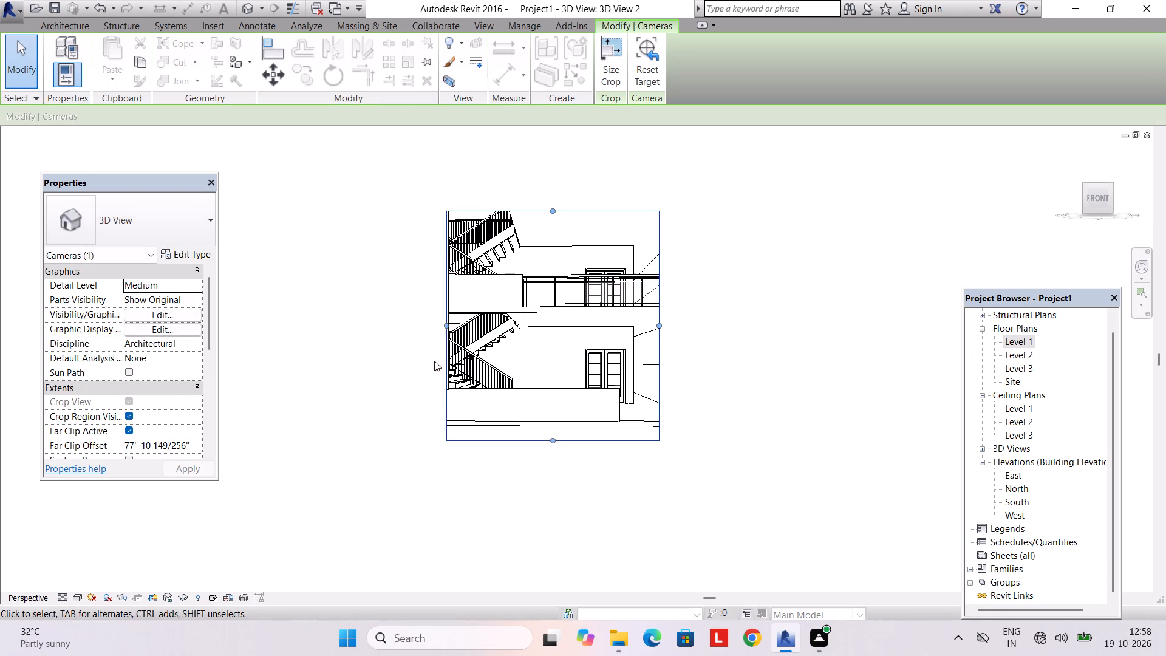
pyautogui.moveTo(444, 326); pyautogui.dragTo(377, 340)
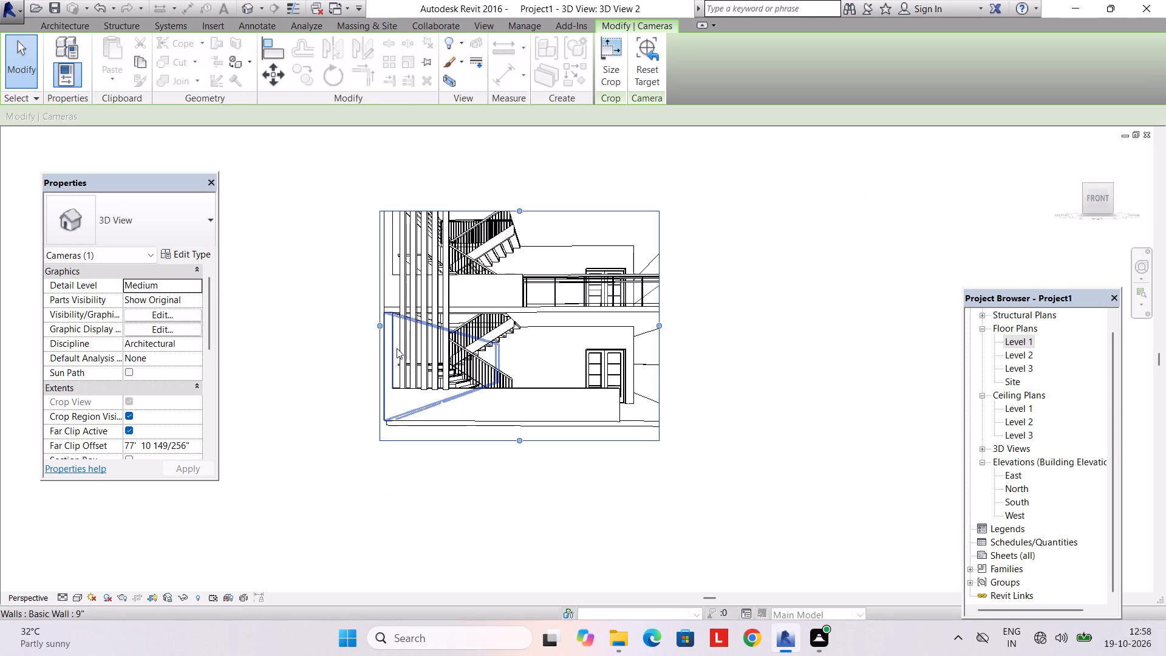
pyautogui.moveTo(378, 324); pyautogui.dragTo(355, 327)
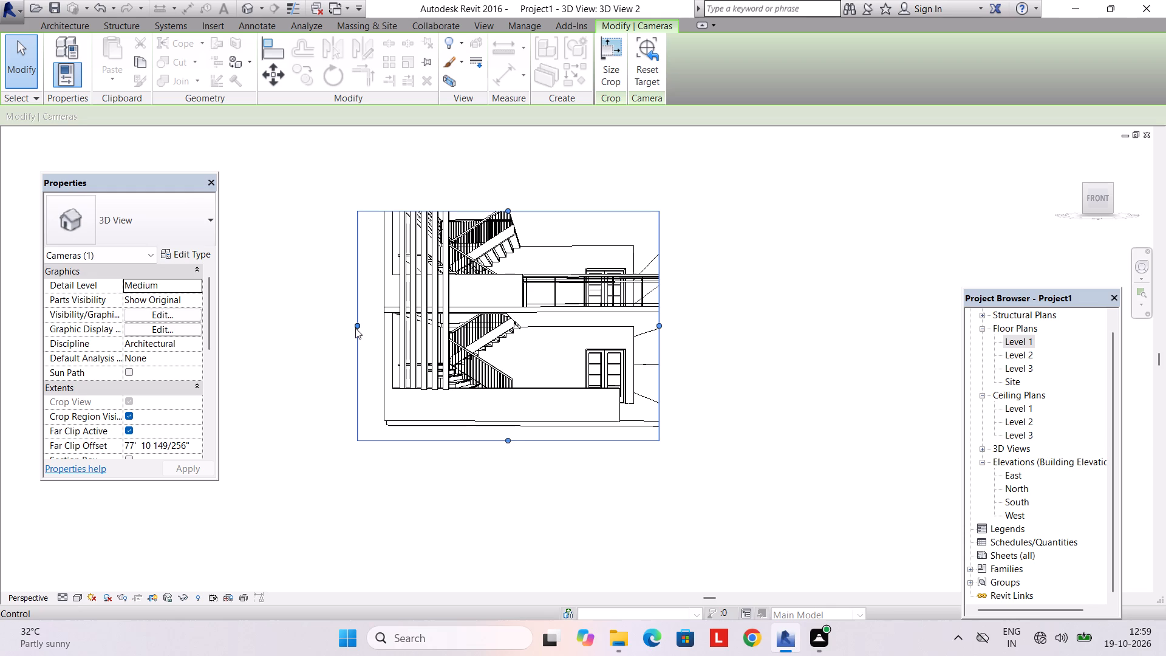
pyautogui.moveTo(658, 324); pyautogui.dragTo(708, 321)
pyautogui.moveTo(706, 324); pyautogui.dragTo(722, 324)
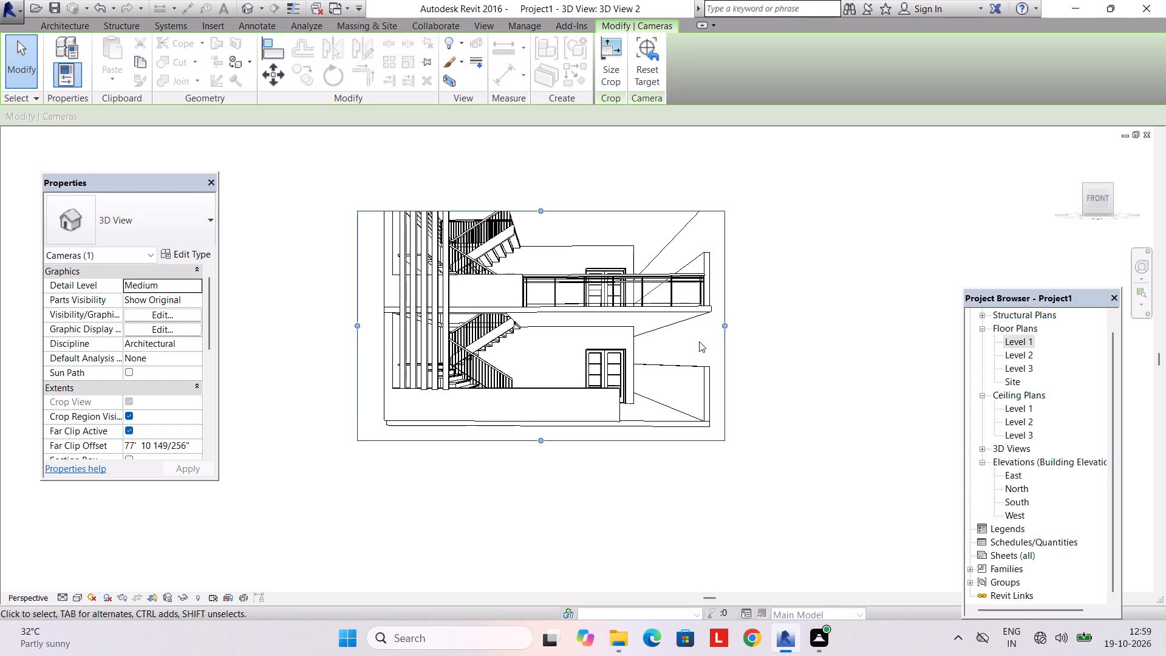
pyautogui.scroll(-3, 684, 307)
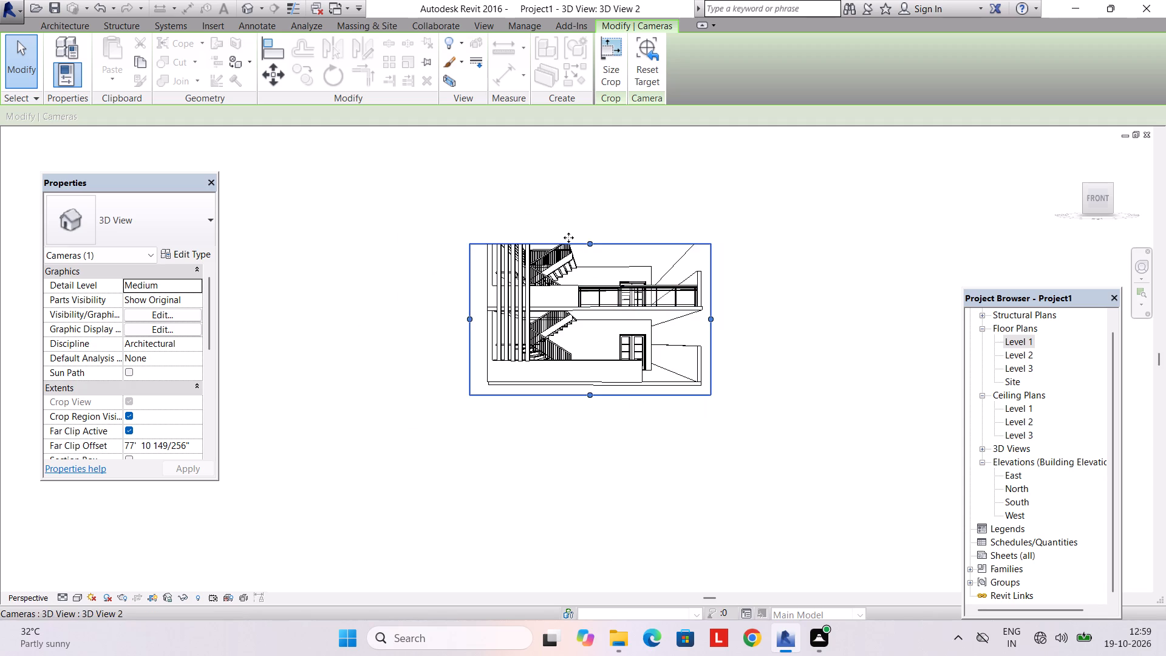
pyautogui.moveTo(587, 242); pyautogui.dragTo(584, 180)
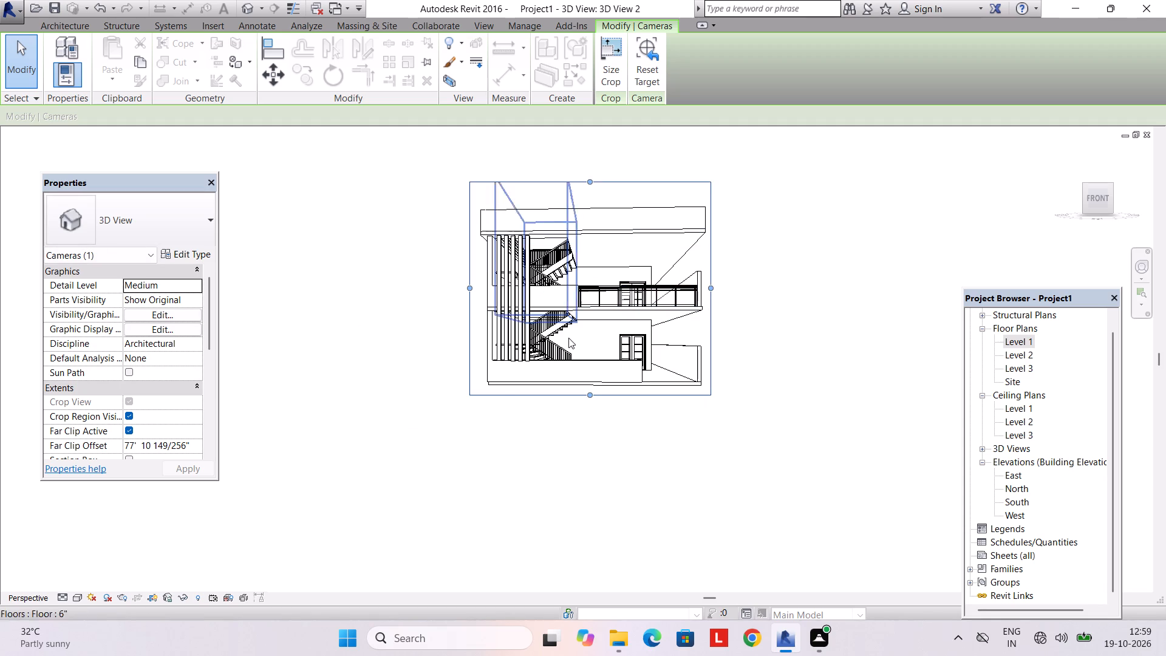
pyautogui.scroll(1, 667, 427)
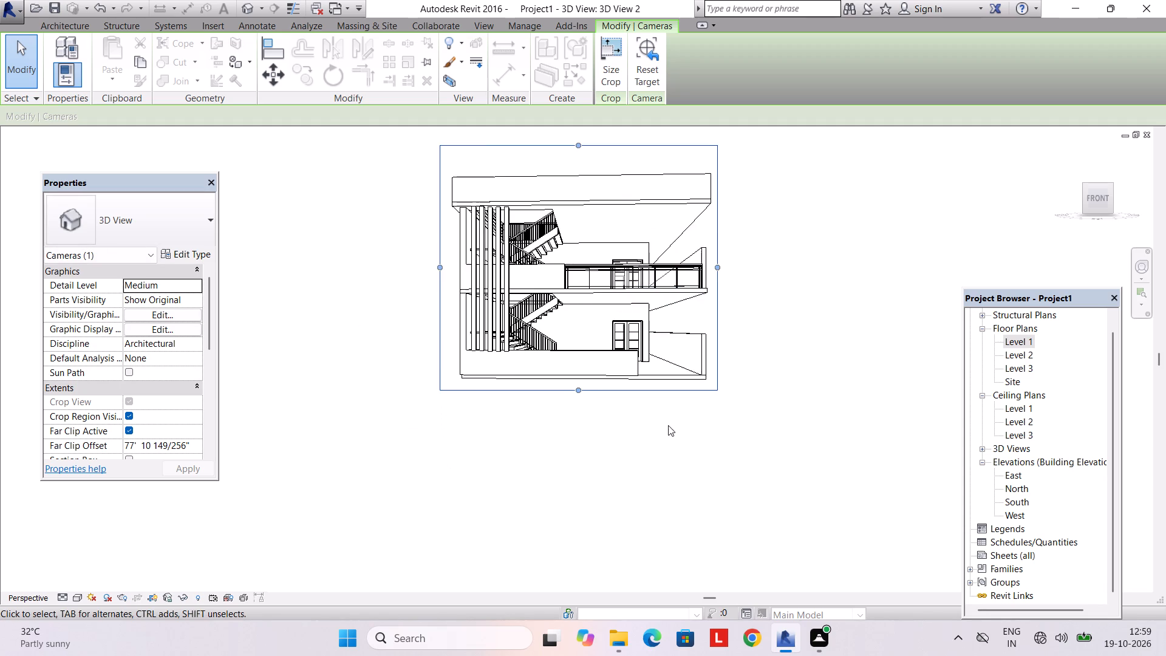
pyautogui.scroll(1, 668, 425)
pyautogui.moveTo(663, 436); pyautogui.dragTo(629, 508, button='middle')
# Render the new camera view at Medium quality with printer resolution of 150 DPI, and close the rendering settings after viewing the image.
pyautogui.write('RR')
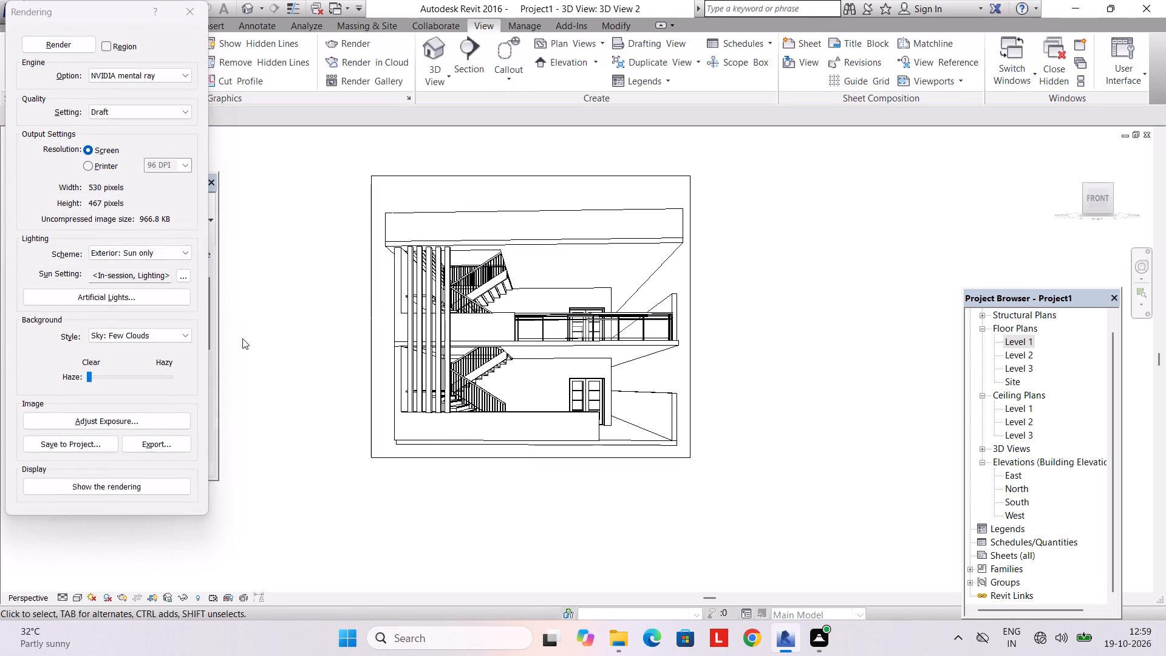
pyautogui.click(143, 108)
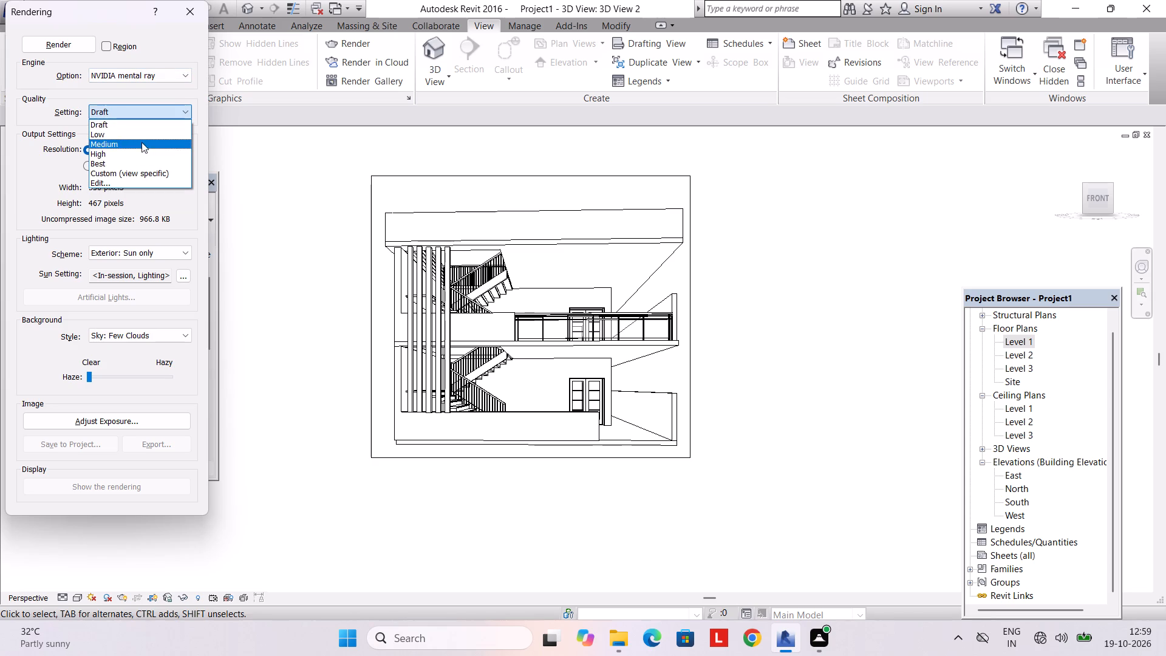
pyautogui.click(141, 142)
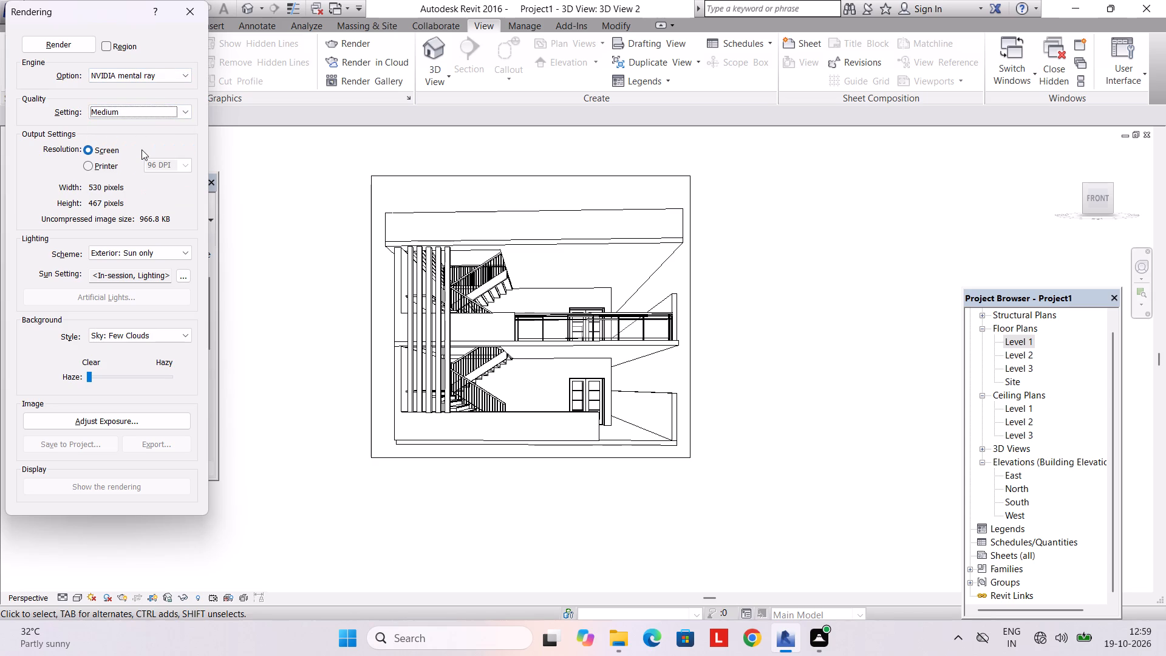
pyautogui.doubleClick(107, 158)
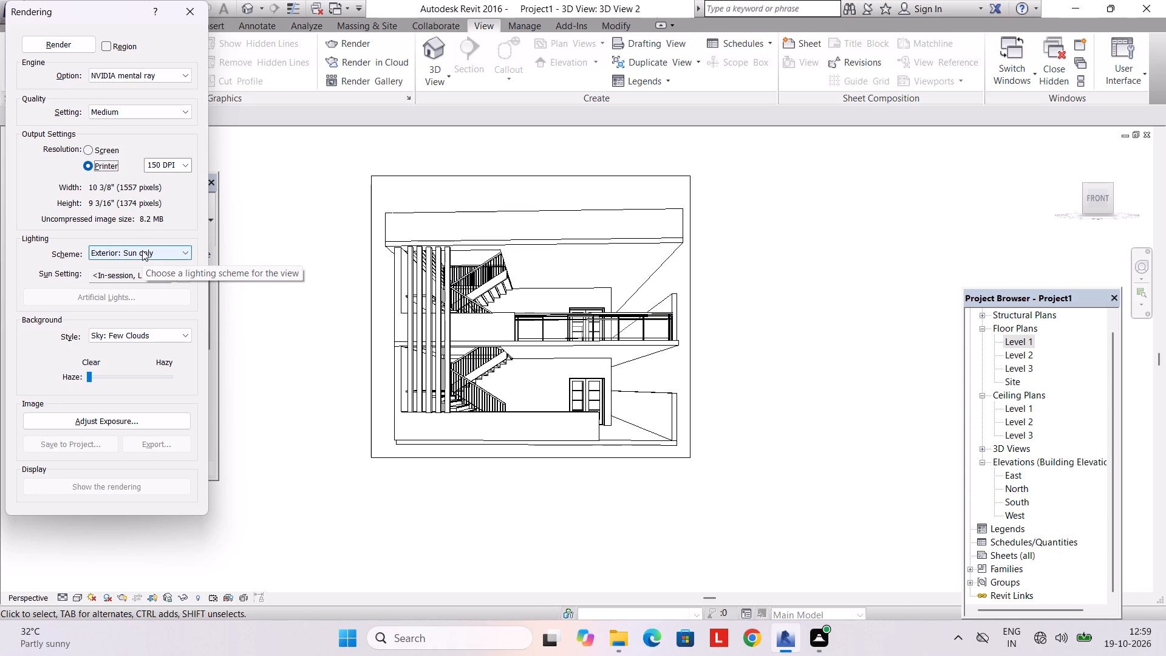
pyautogui.click(52, 38)
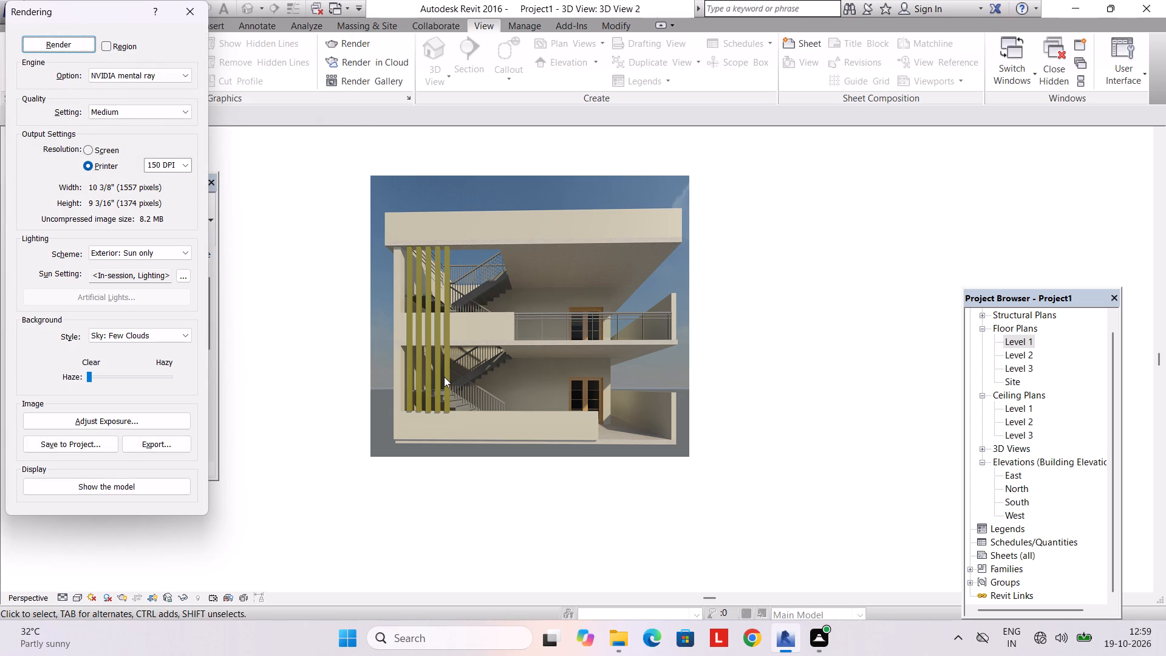
pyautogui.scroll(2, 444, 377)
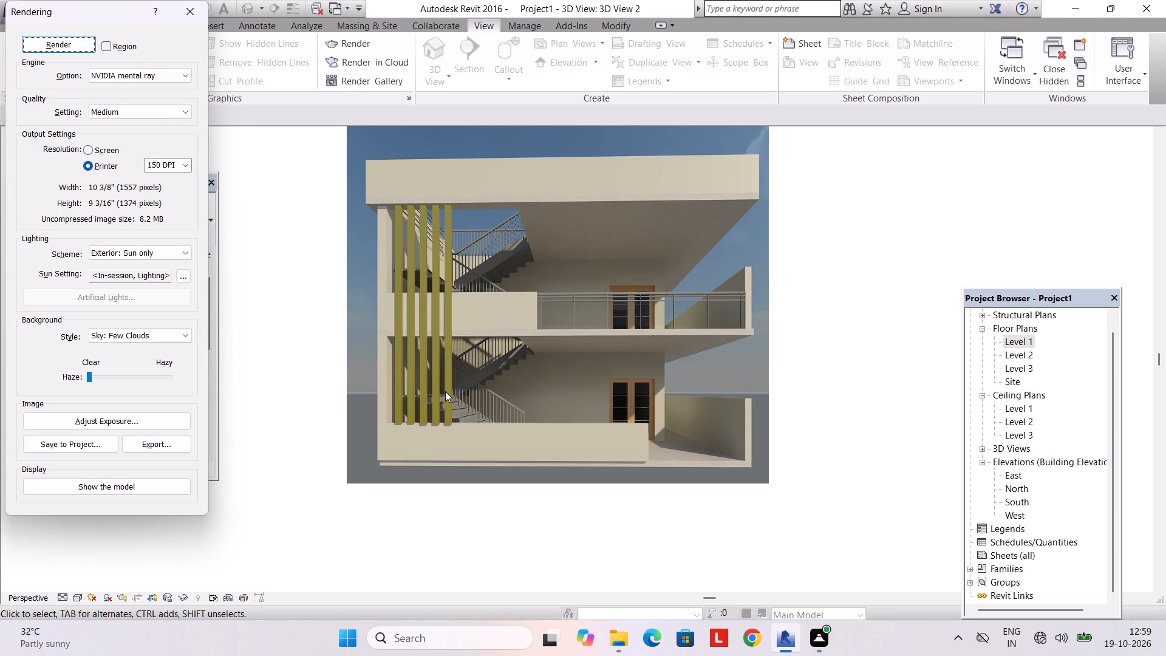
pyautogui.click(194, 21)
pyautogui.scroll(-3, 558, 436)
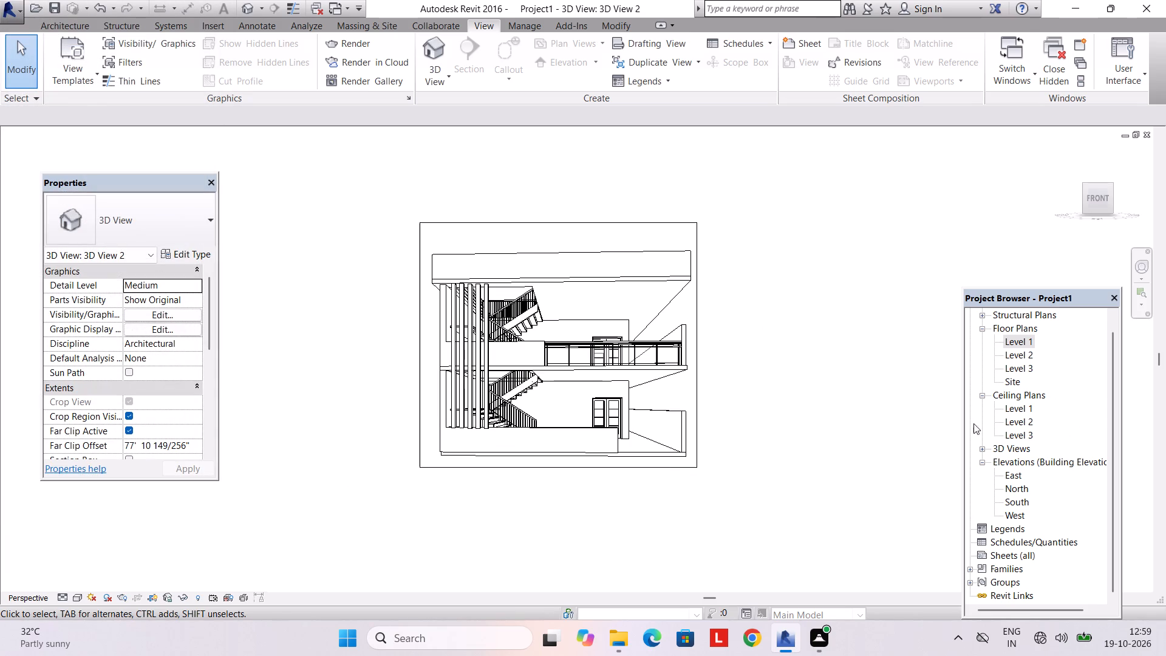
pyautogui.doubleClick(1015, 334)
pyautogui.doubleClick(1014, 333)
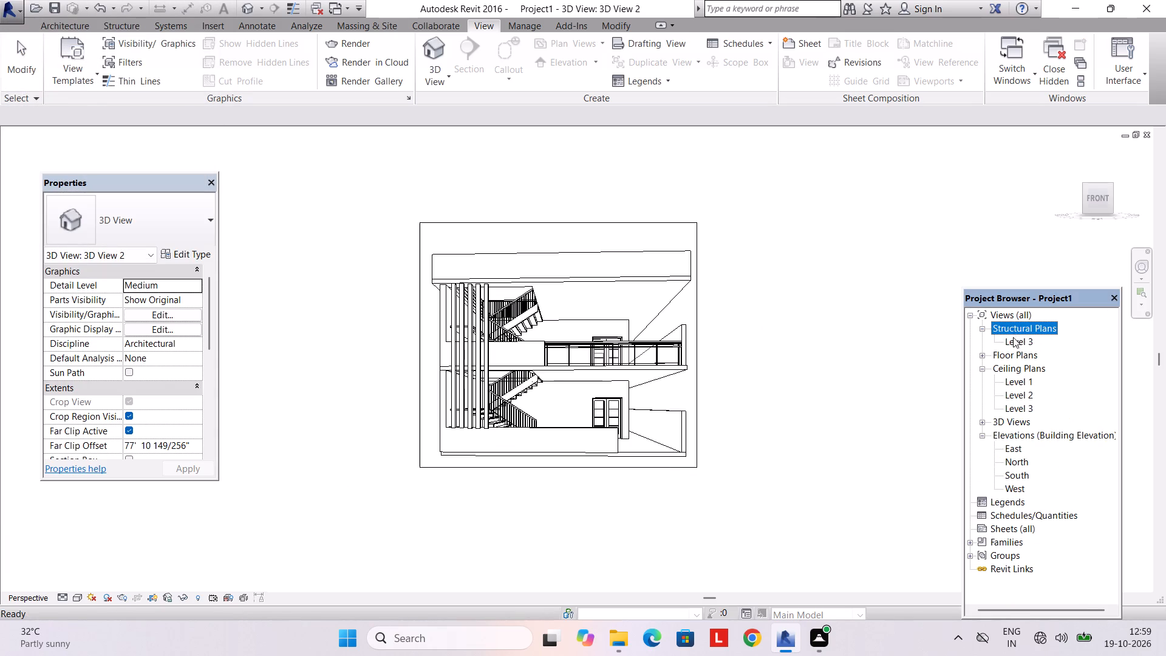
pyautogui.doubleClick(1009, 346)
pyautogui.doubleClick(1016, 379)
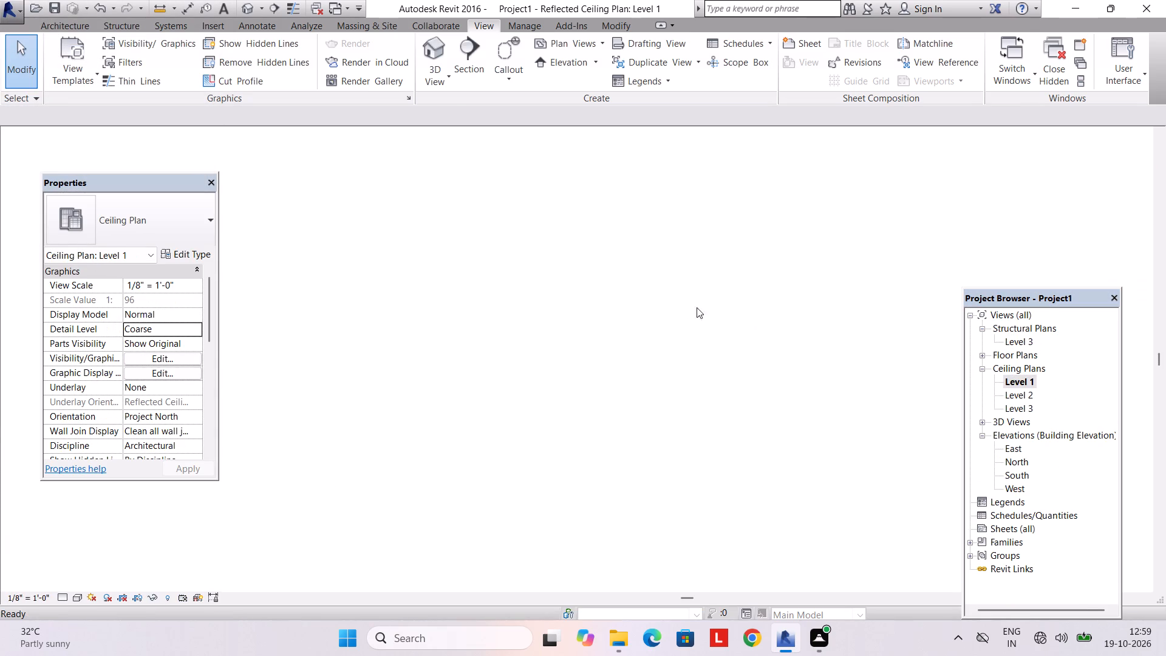
# Open the default 3D view and turn the shaded model to face the front facade.
pyautogui.click(442, 80)
pyautogui.click(443, 99)
pyautogui.keyDown('shift'); pyautogui.moveTo(565, 319); pyautogui.dragTo(536, 358, button='middle'); pyautogui.keyUp('shift')
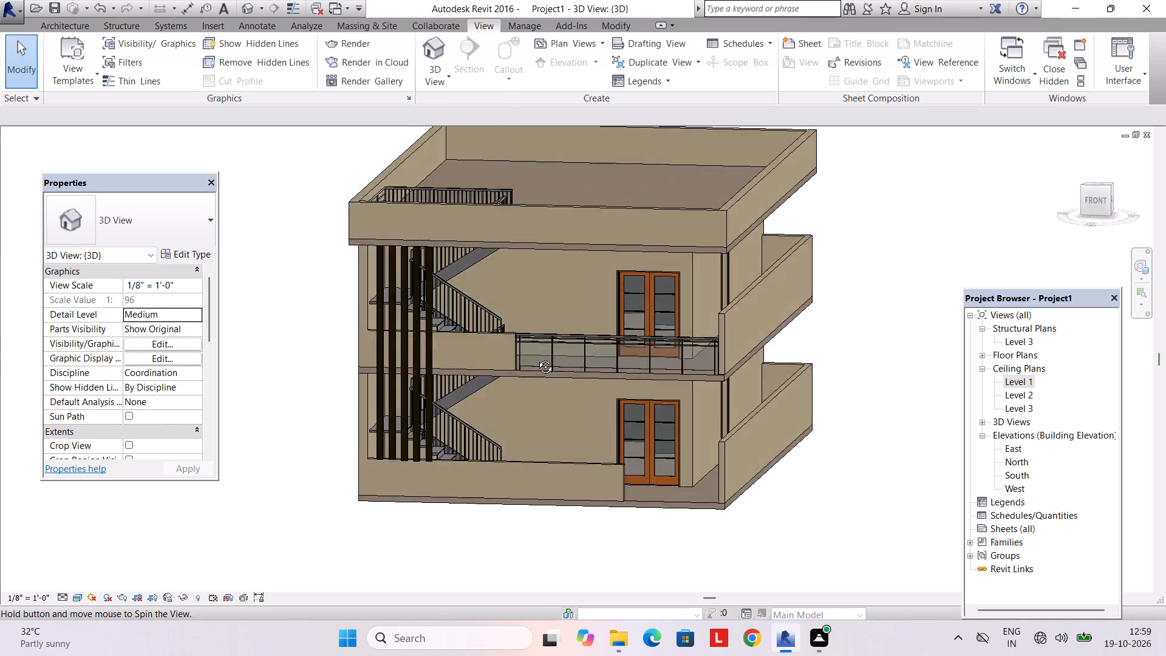
pyautogui.keyDown('shift'); pyautogui.moveTo(536, 358); pyautogui.dragTo(561, 306, button='middle'); pyautogui.keyUp('shift')
pyautogui.scroll(-1, 561, 306)
pyautogui.scroll(2, 562, 369)
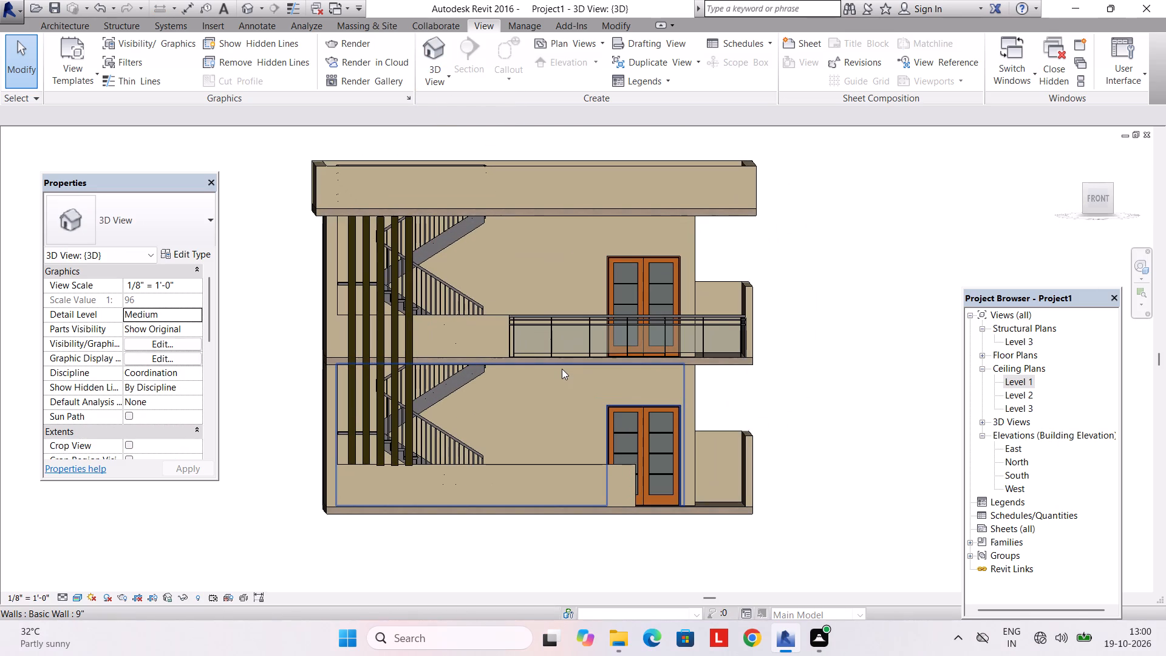
# Start a print of the 3D view with the print range set to the current window.
pyautogui.hotkey('ctrl', 'p')
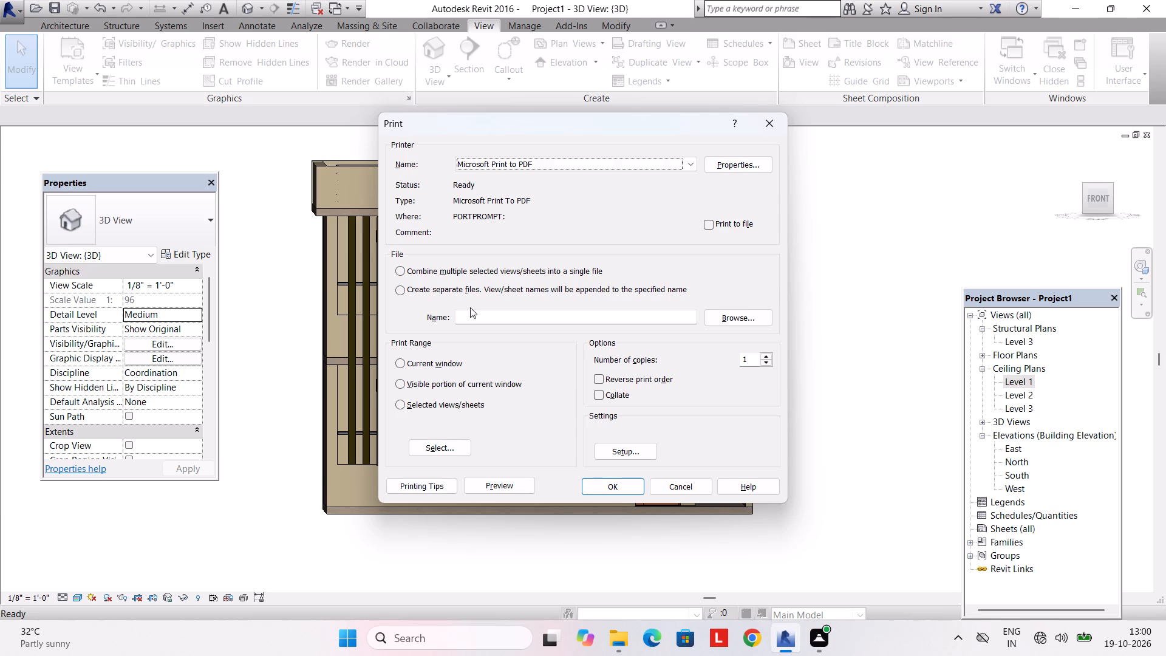
pyautogui.click(410, 363)
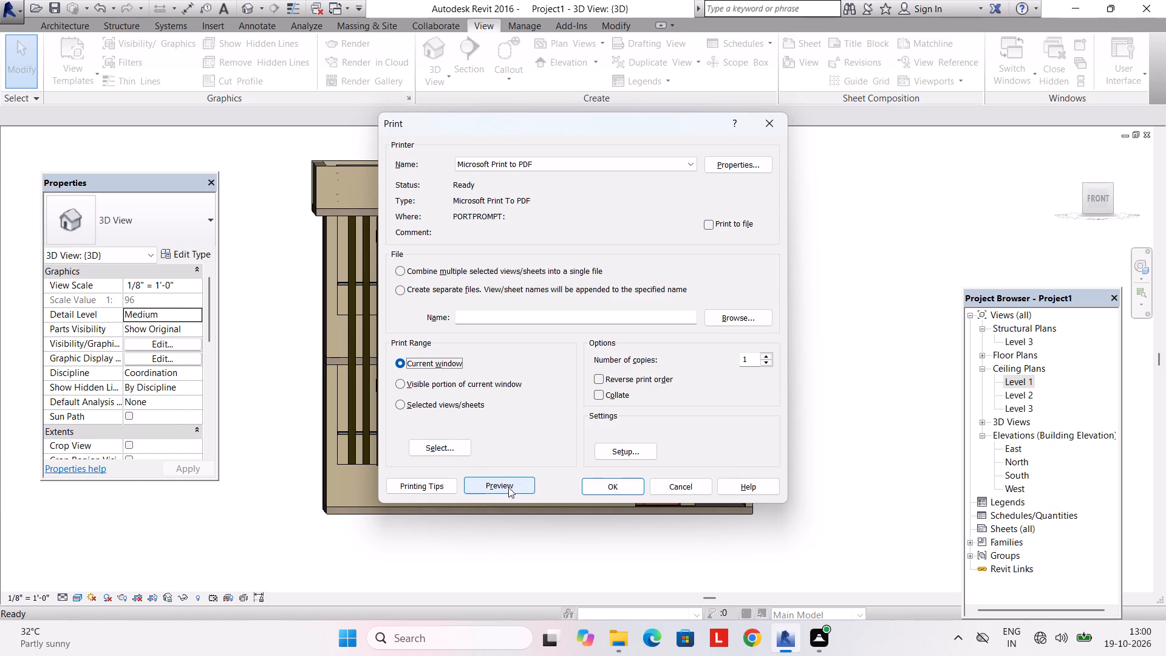
# Set the paper size of the Microsoft Print to PDF printer to A4 in its advanced document options.
pyautogui.click(715, 170)
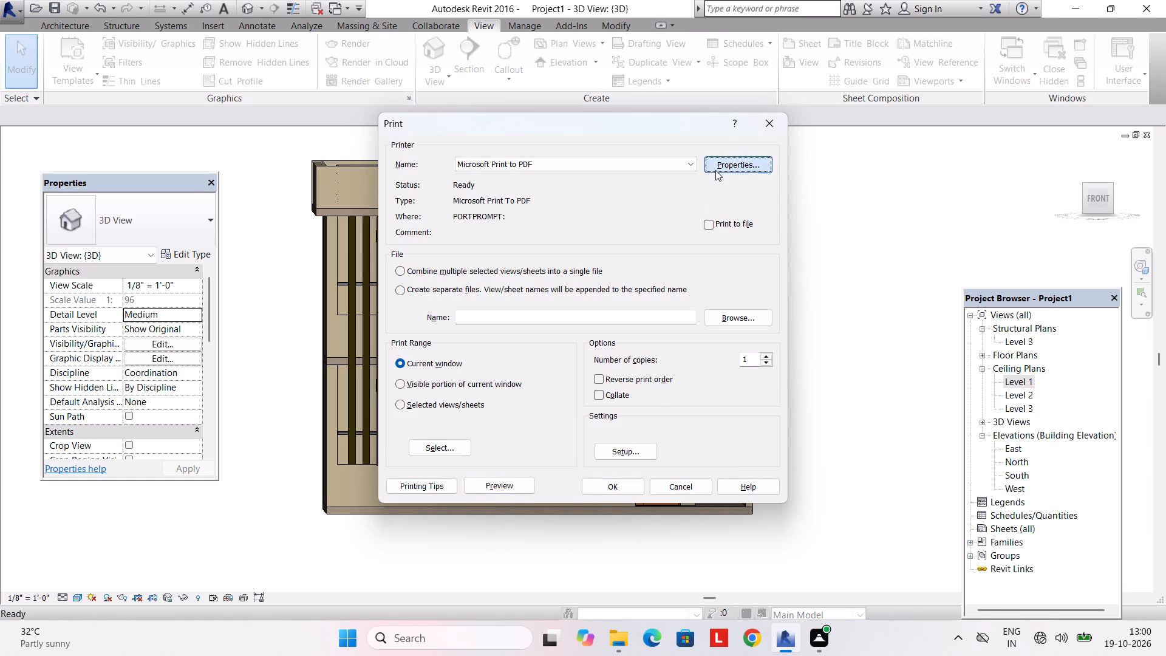
pyautogui.click(550, 202)
pyautogui.click(549, 202)
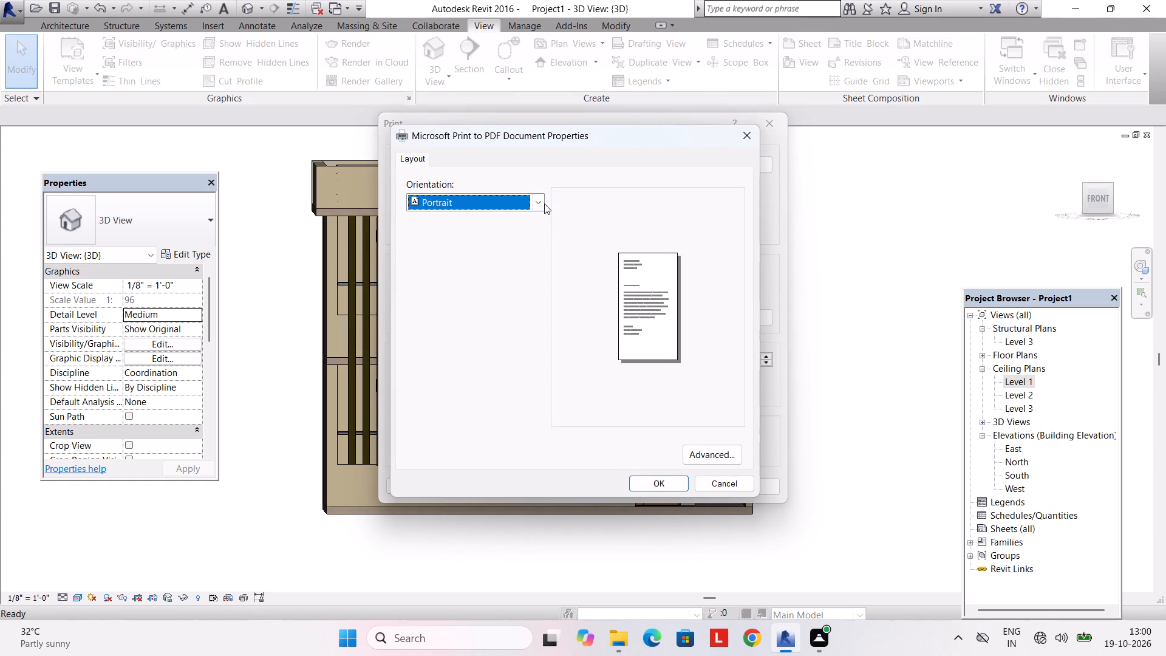
pyautogui.click(544, 203)
pyautogui.click(544, 203)
pyautogui.click(715, 449)
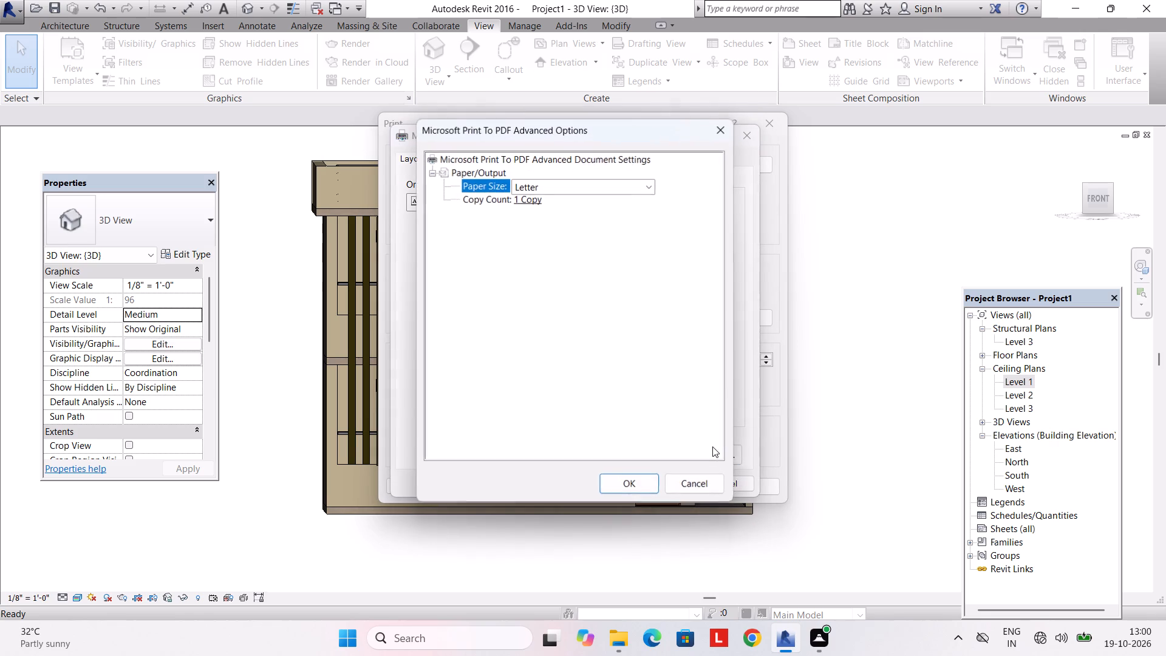
pyautogui.click(584, 185)
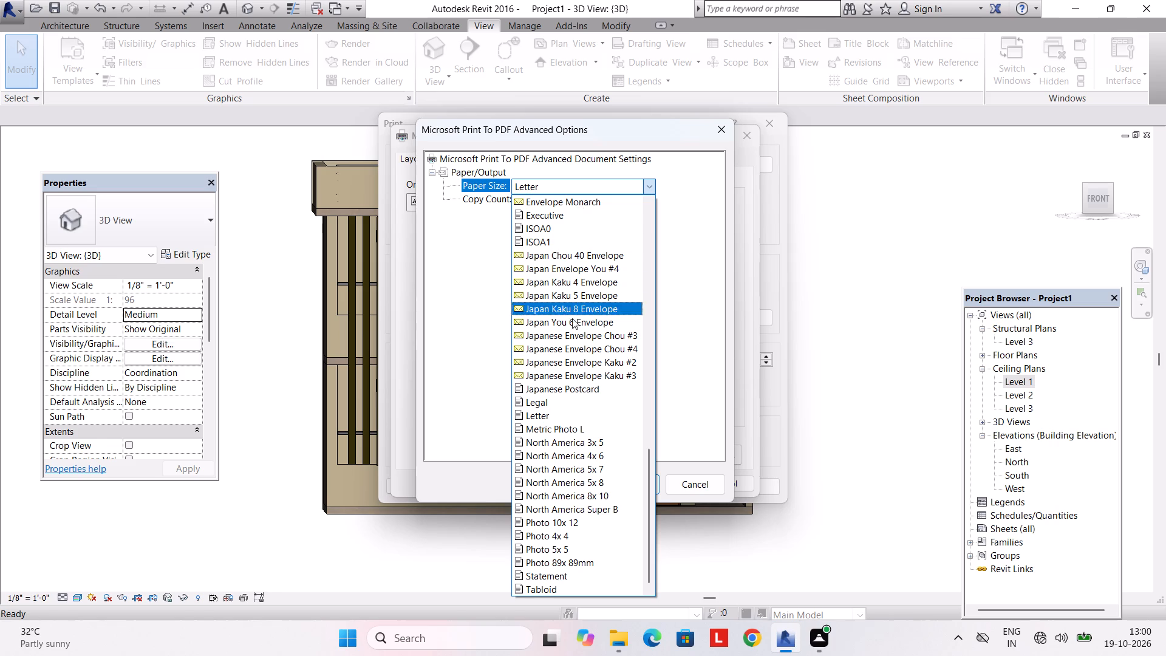
pyautogui.scroll(11, 572, 320)
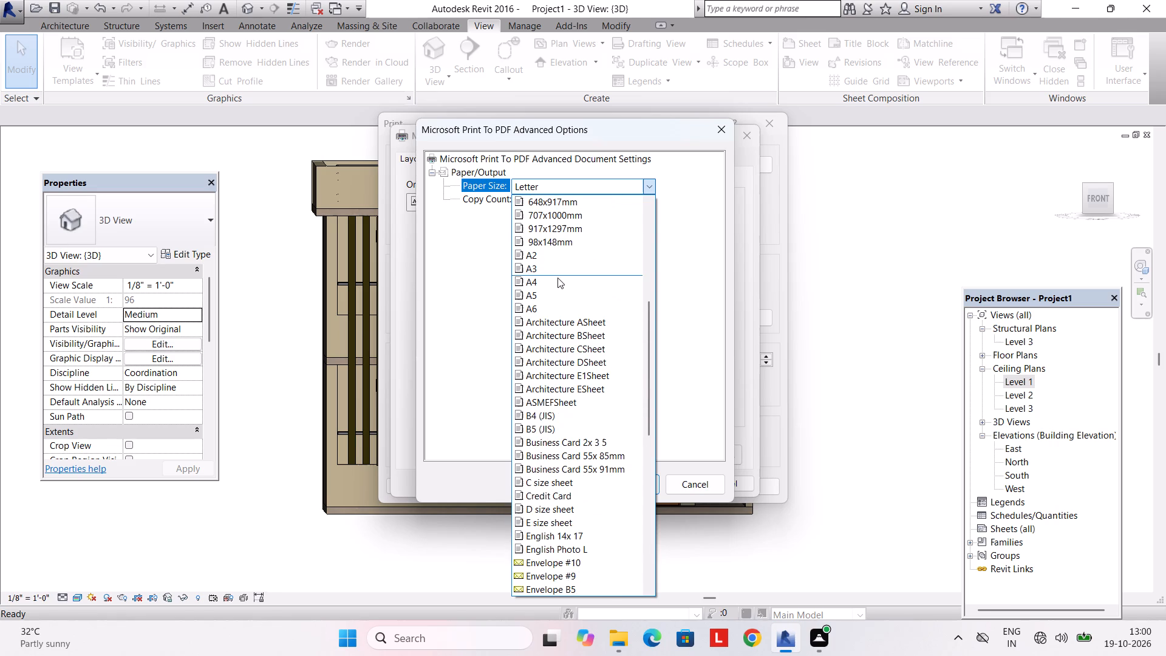
pyautogui.click(557, 278)
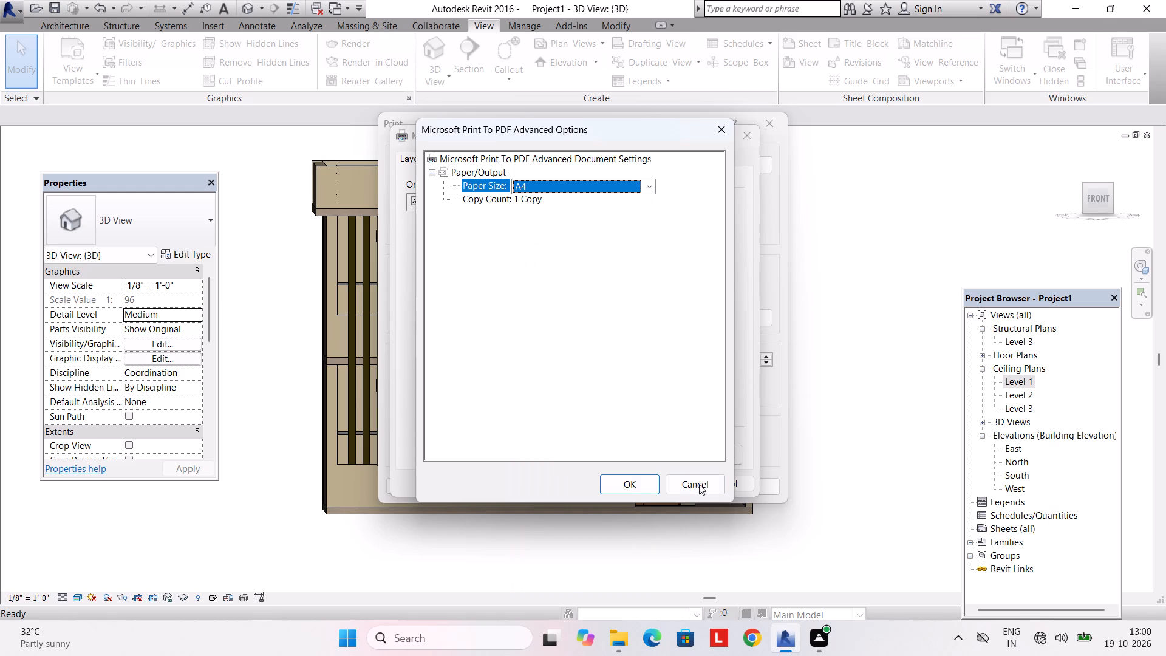
pyautogui.click(635, 482)
pyautogui.click(643, 485)
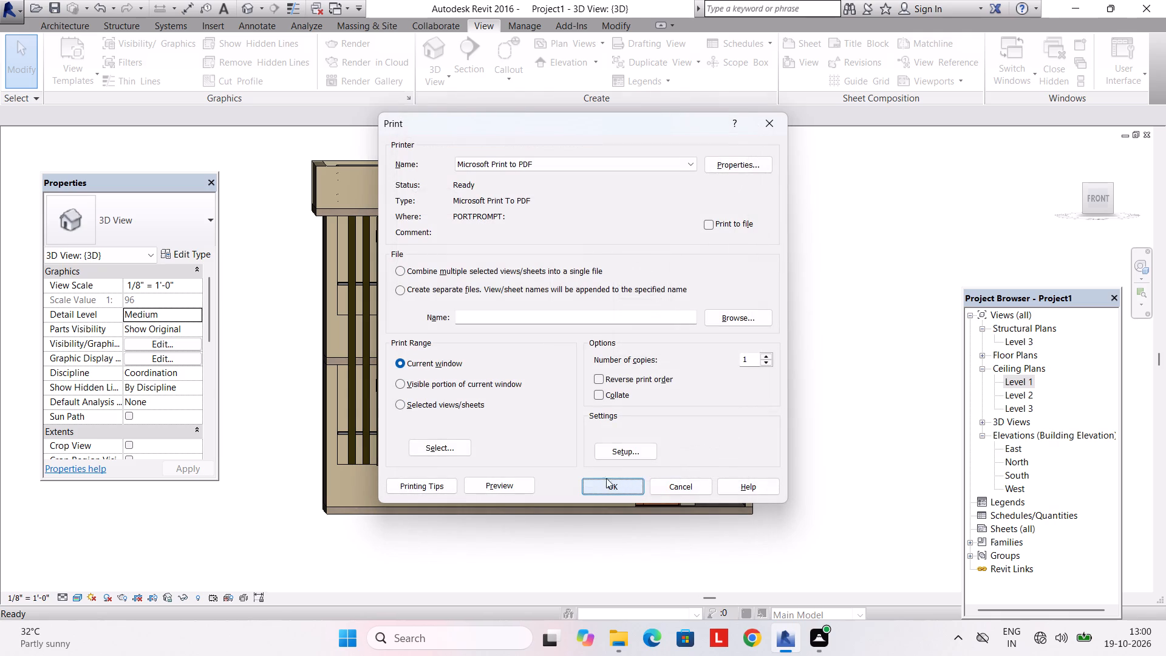
# Print the 3D view to PDF and save it as 2BHK IND PLAN in the FUJI REVIT folder.
pyautogui.click(590, 484)
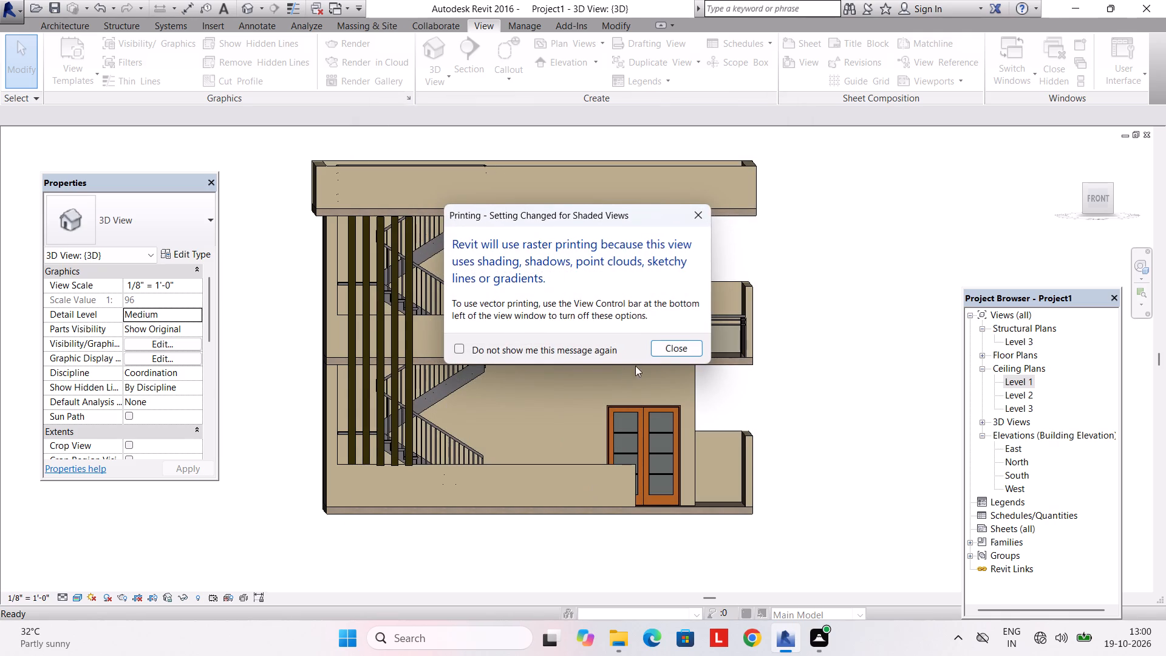
pyautogui.click(683, 346)
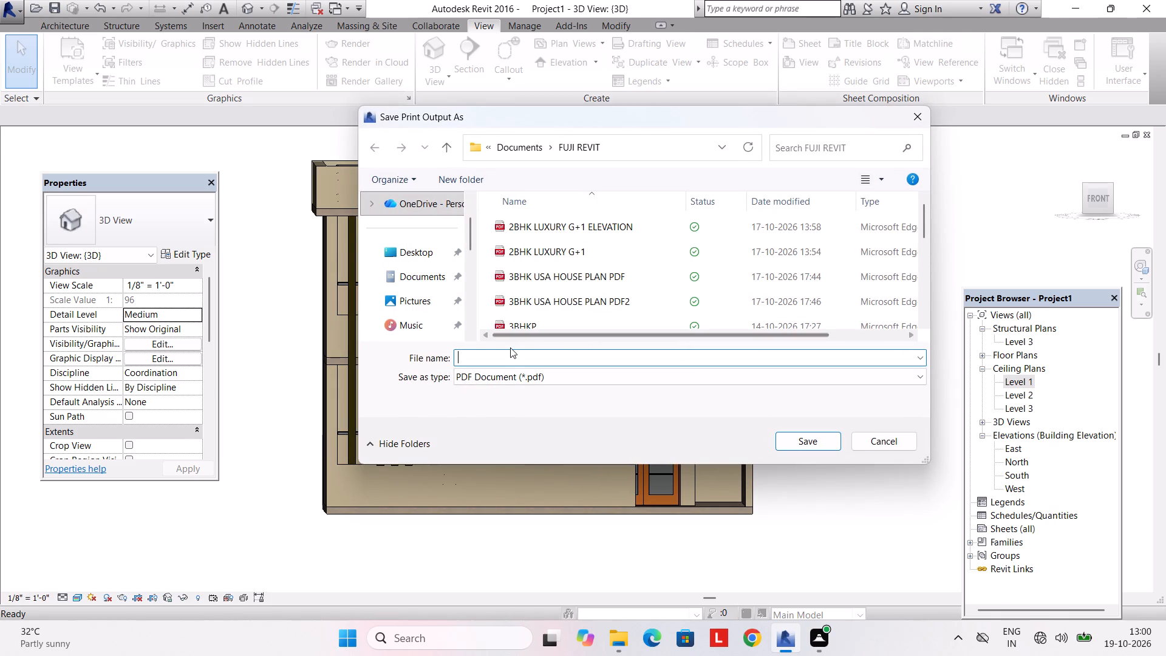
pyautogui.write('2BHK')
pyautogui.press('space')
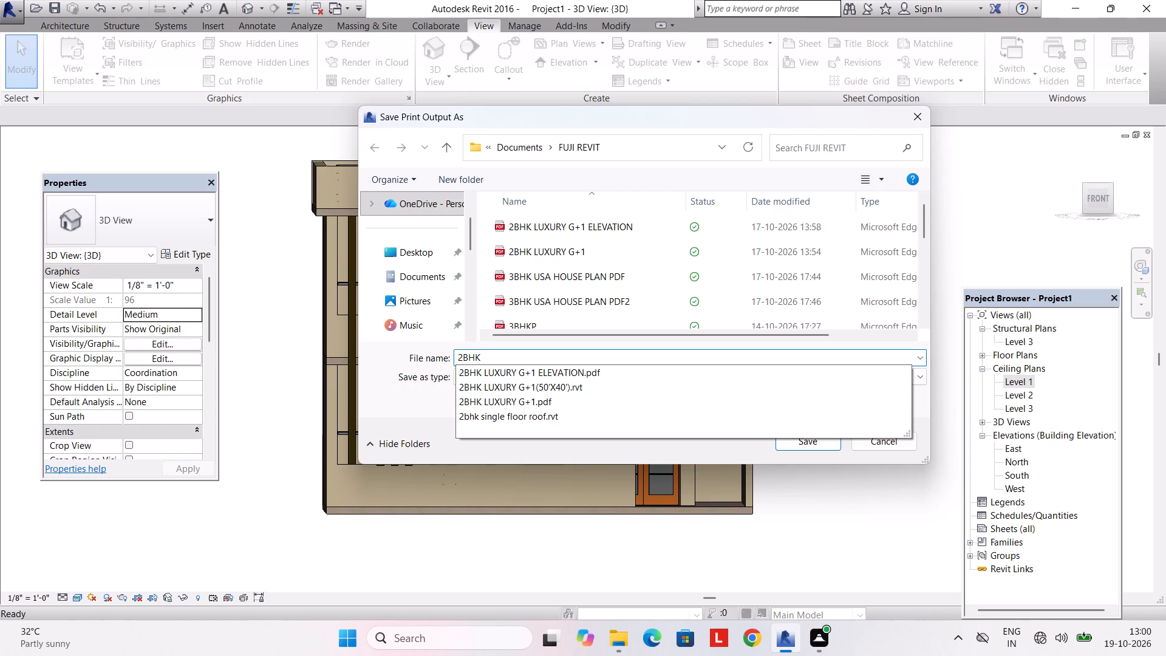
pyautogui.write('IND PLAN')
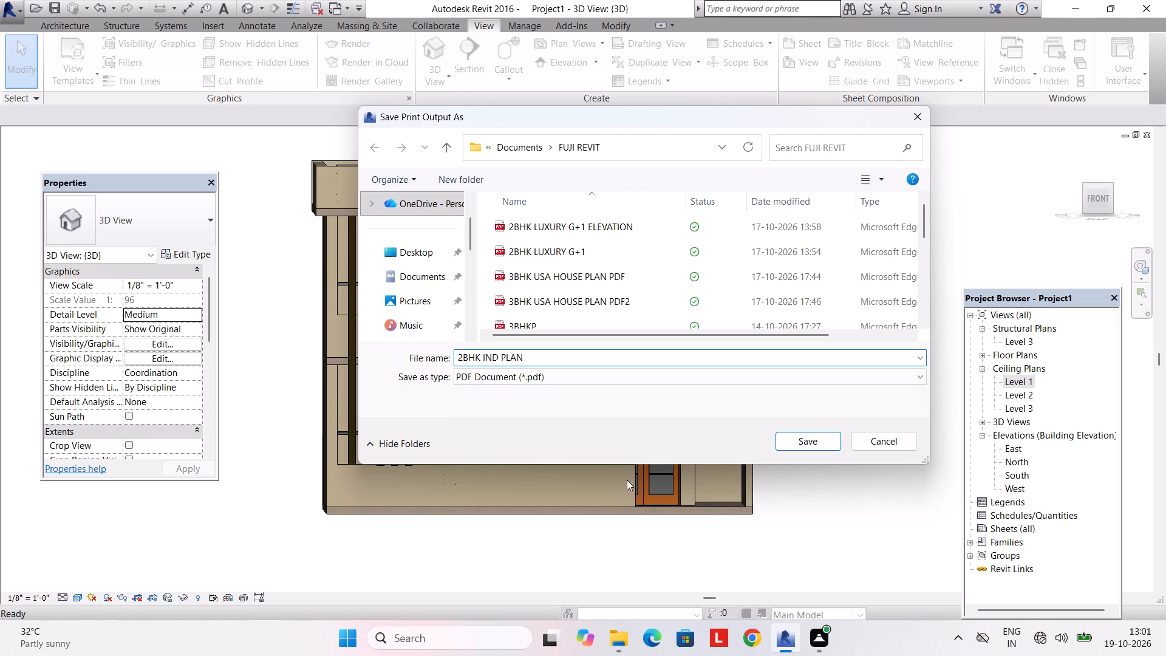
pyautogui.click(800, 439)
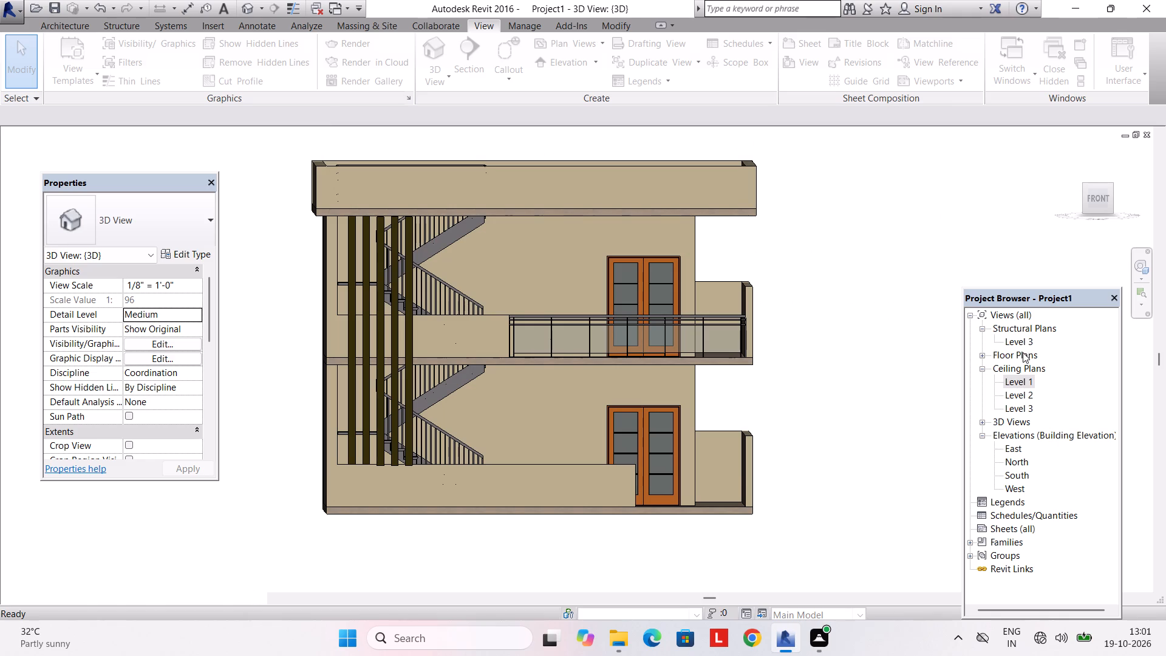
# Open the Level 1 floor plan view so the whole ground-floor layout is in view.
pyautogui.scroll(2, 1025, 366)
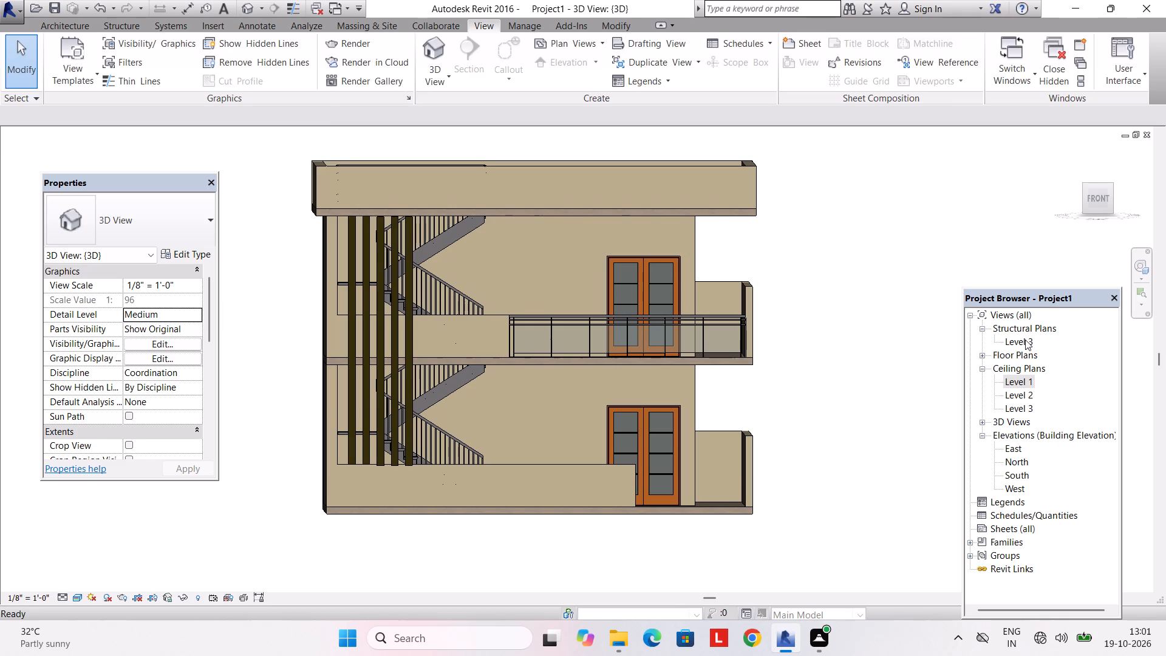
pyautogui.doubleClick(1025, 340)
pyautogui.doubleClick(1023, 358)
pyautogui.doubleClick(1020, 366)
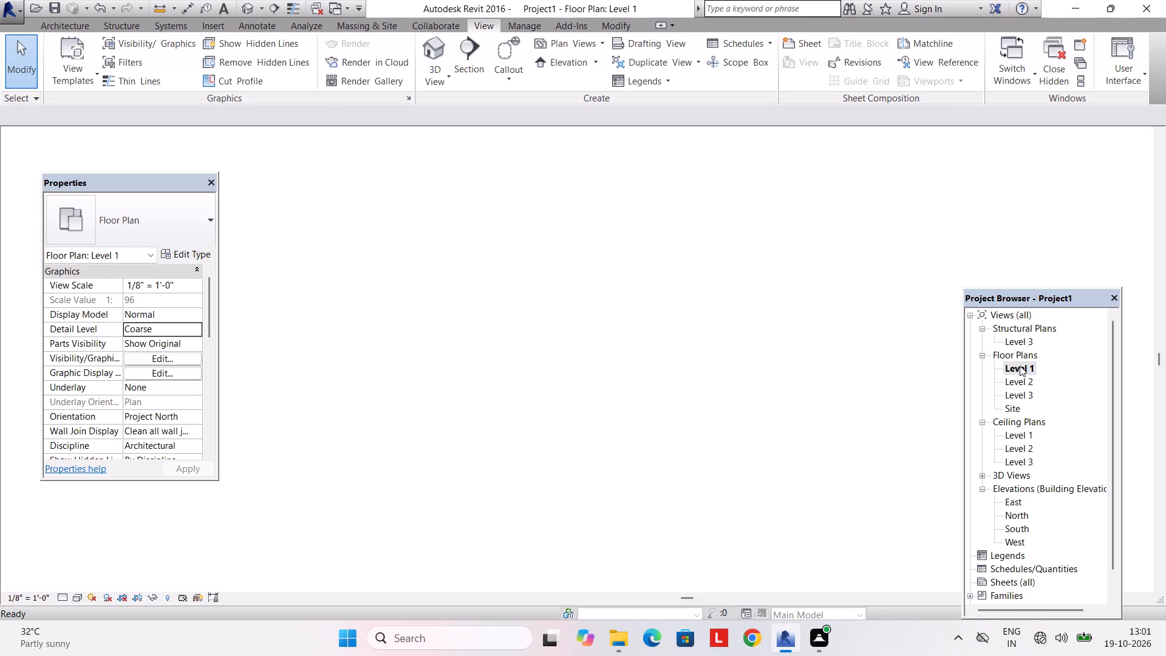
pyautogui.moveTo(687, 355); pyautogui.dragTo(687, 488, button='middle')
pyautogui.scroll(2, 644, 415)
pyautogui.scroll(-8, 644, 415)
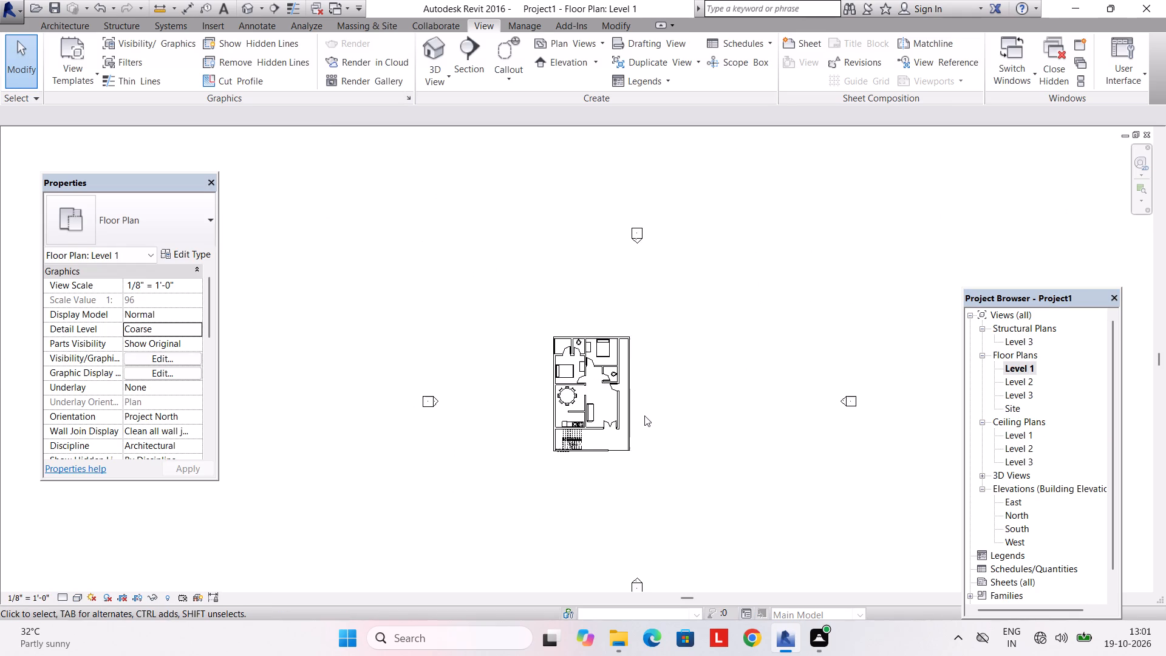
pyautogui.moveTo(644, 415); pyautogui.dragTo(657, 394, button='middle')
pyautogui.scroll(5, 654, 394)
pyautogui.moveTo(654, 394); pyautogui.dragTo(651, 352, button='middle')
pyautogui.scroll(1, 654, 394)
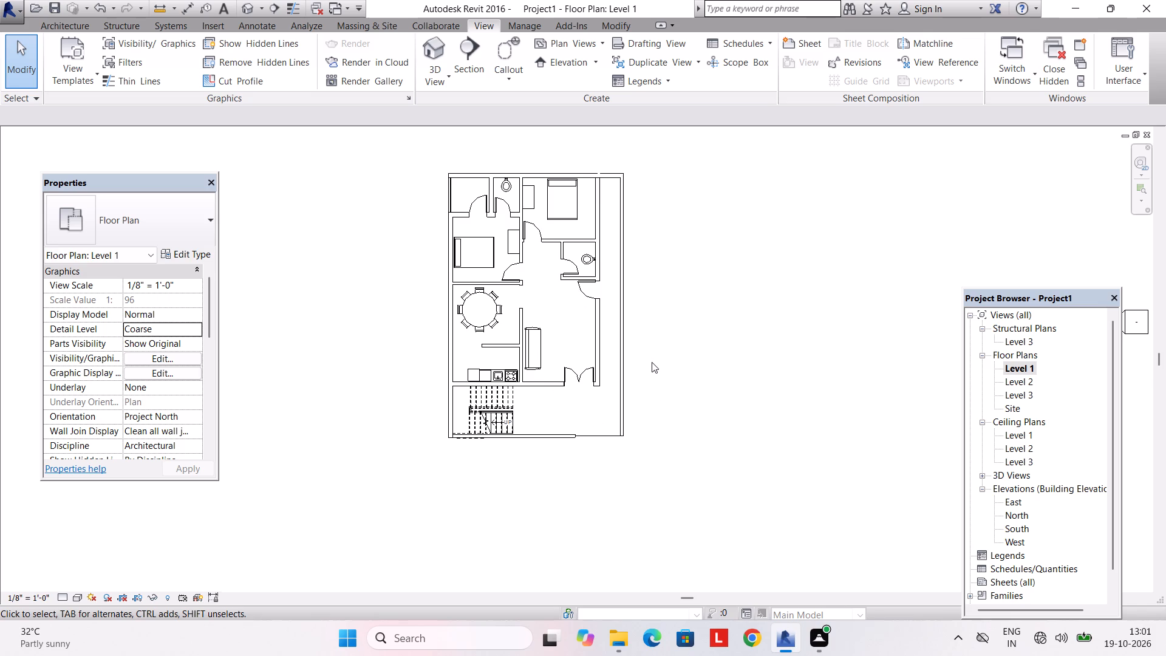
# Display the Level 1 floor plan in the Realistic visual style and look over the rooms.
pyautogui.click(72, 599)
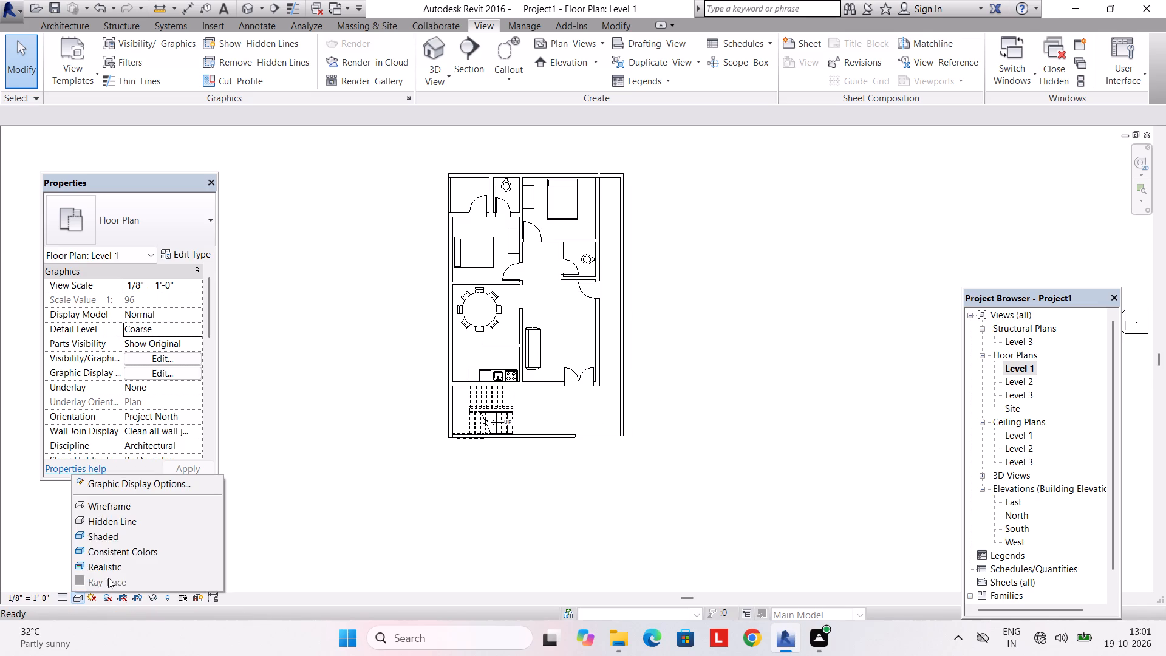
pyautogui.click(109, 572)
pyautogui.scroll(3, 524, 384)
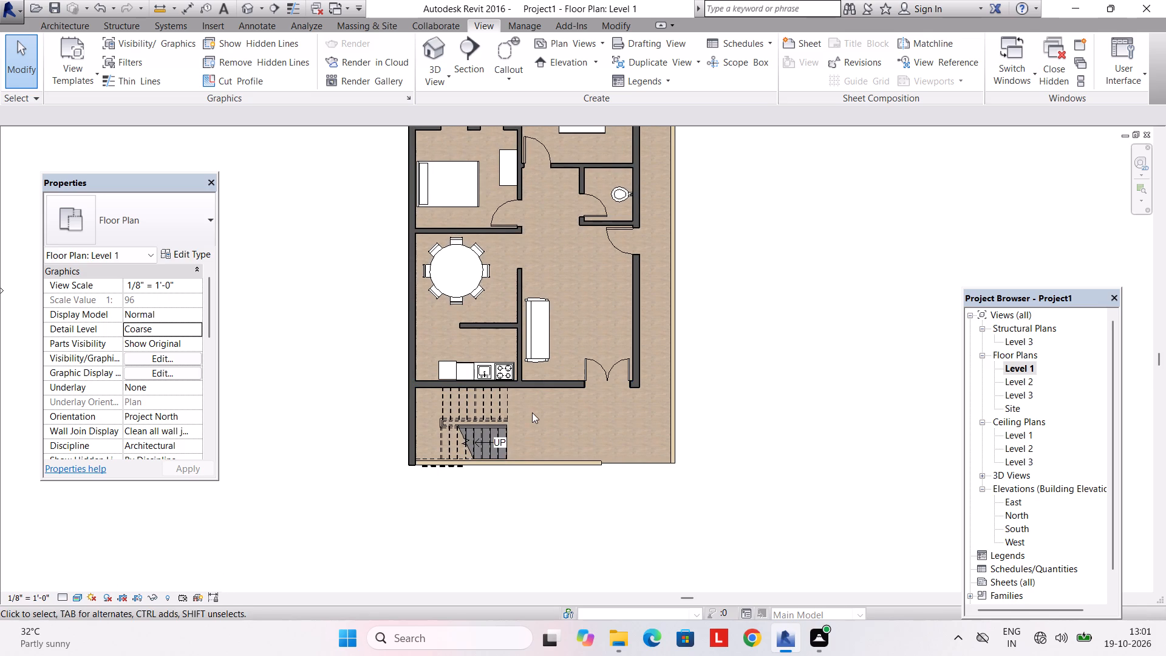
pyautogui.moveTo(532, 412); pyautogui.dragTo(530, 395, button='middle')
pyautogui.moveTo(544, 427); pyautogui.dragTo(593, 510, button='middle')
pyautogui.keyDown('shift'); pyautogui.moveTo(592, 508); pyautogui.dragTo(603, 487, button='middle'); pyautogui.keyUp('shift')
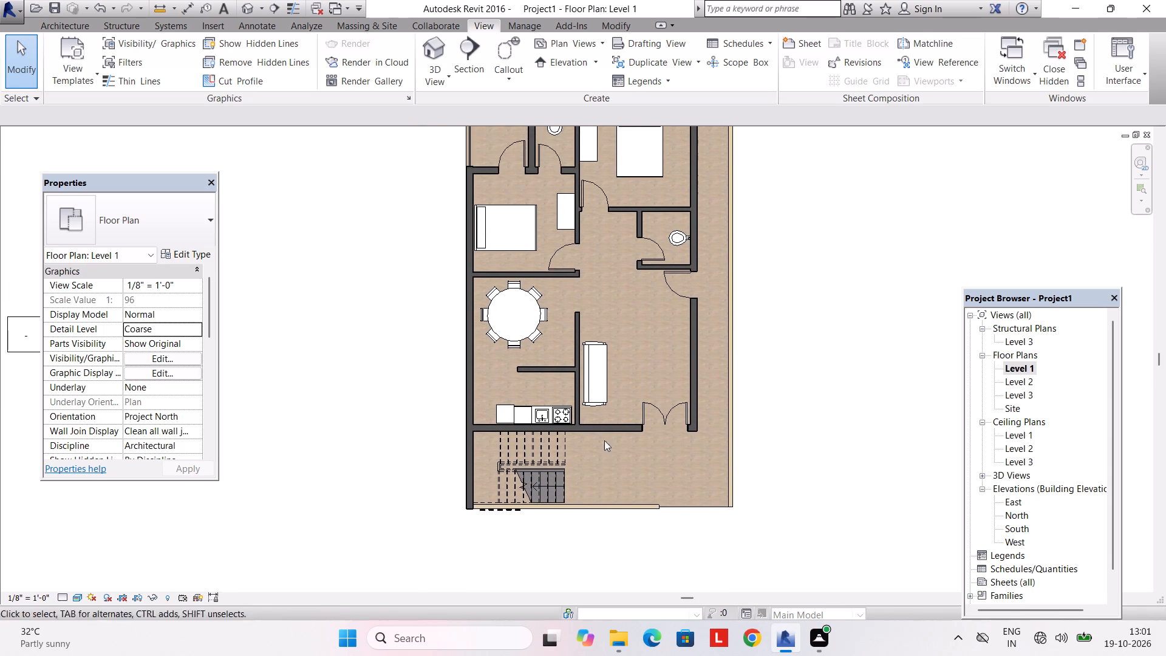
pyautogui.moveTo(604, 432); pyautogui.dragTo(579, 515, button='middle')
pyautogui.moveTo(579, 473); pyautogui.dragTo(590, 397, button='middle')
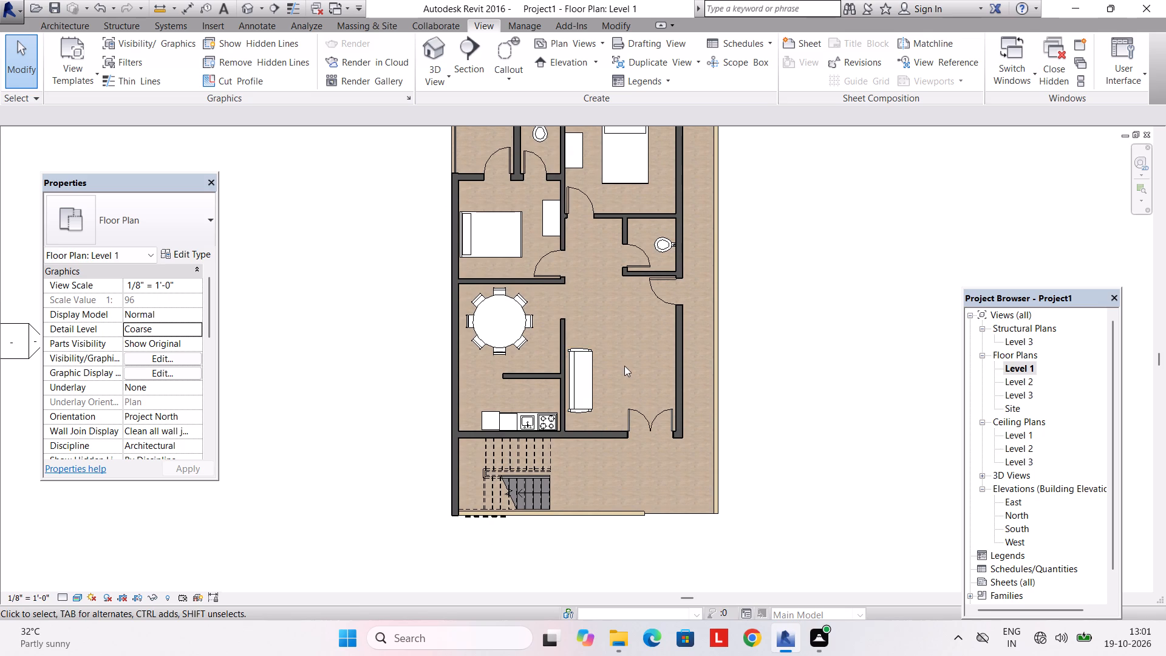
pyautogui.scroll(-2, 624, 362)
# Switch the Level 1 floor plan to the Wireframe visual style.
pyautogui.click(78, 603)
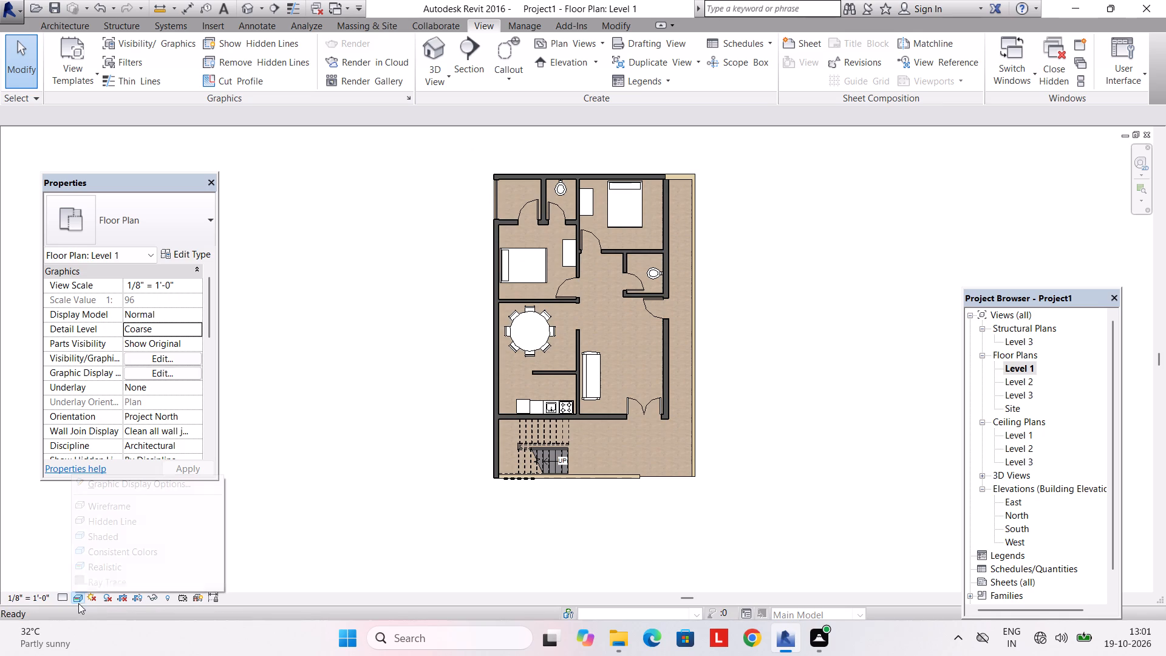
pyautogui.click(131, 506)
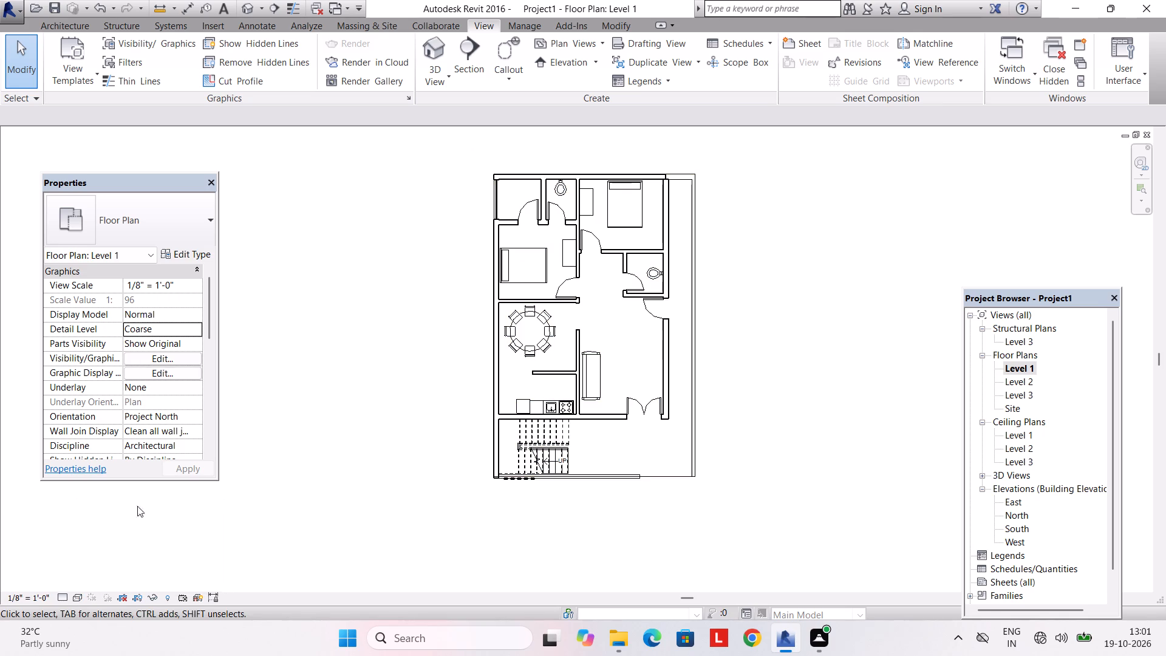
pyautogui.moveTo(291, 502); pyautogui.dragTo(227, 508, button='middle')
pyautogui.scroll(2, 331, 490)
pyautogui.moveTo(335, 482); pyautogui.dragTo(276, 559, button='middle')
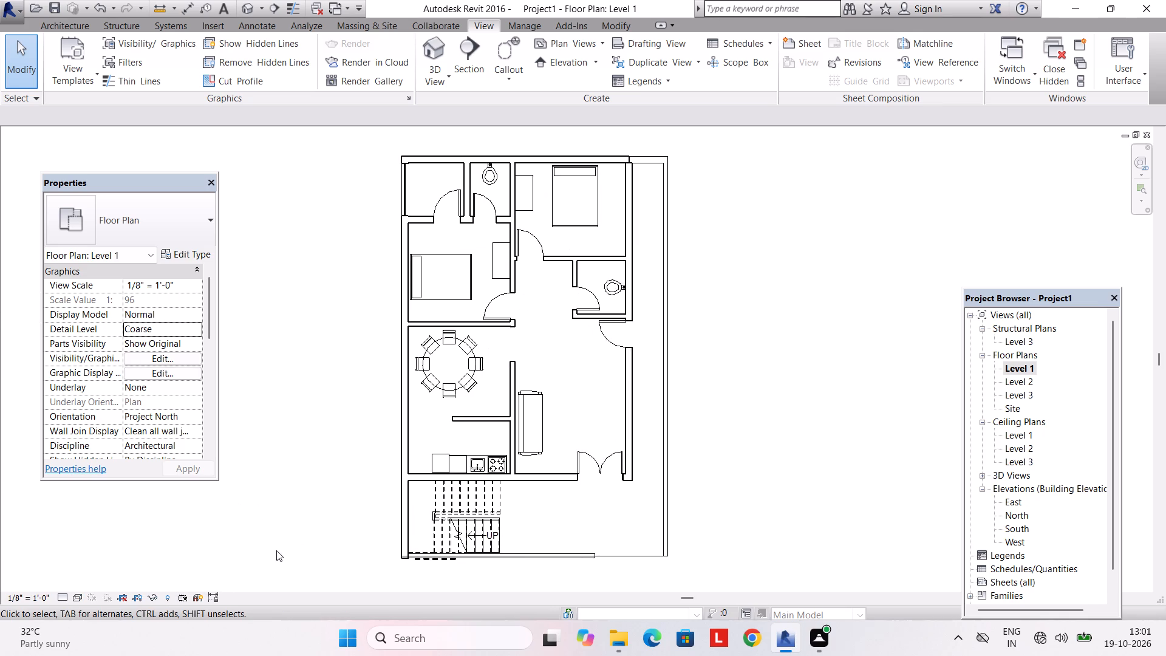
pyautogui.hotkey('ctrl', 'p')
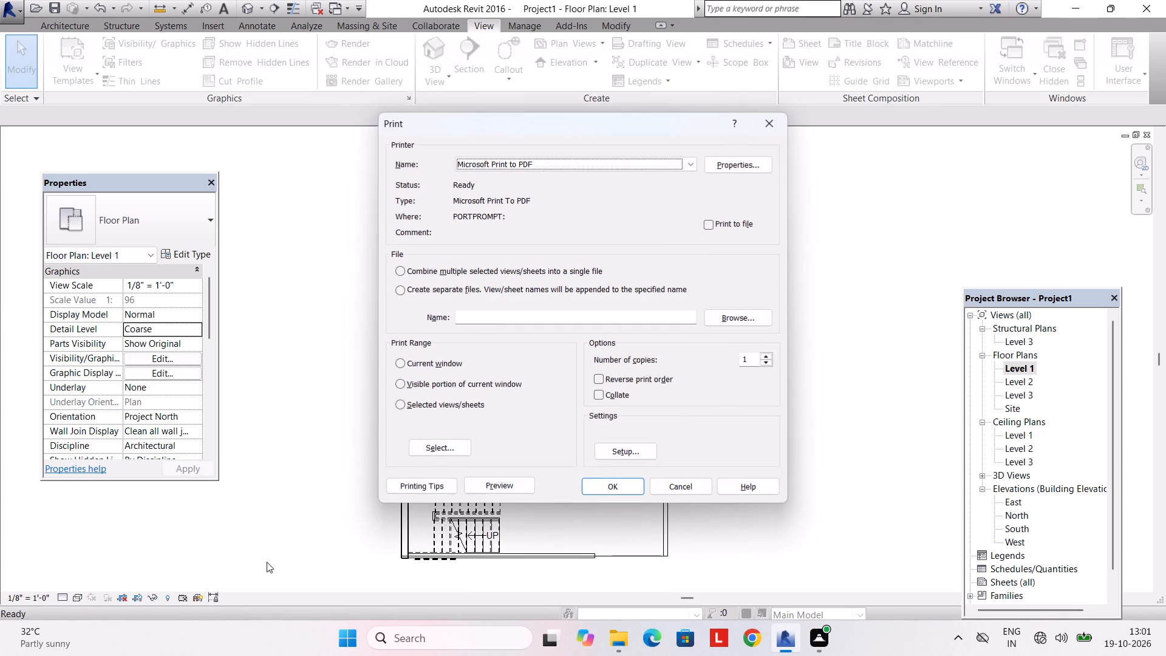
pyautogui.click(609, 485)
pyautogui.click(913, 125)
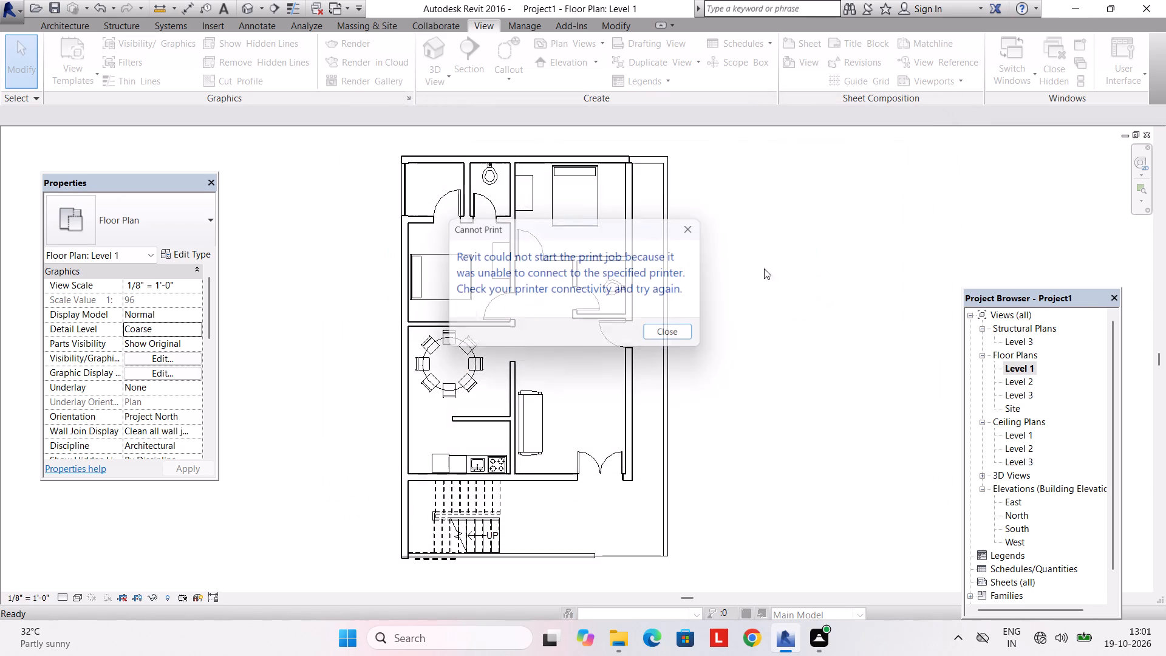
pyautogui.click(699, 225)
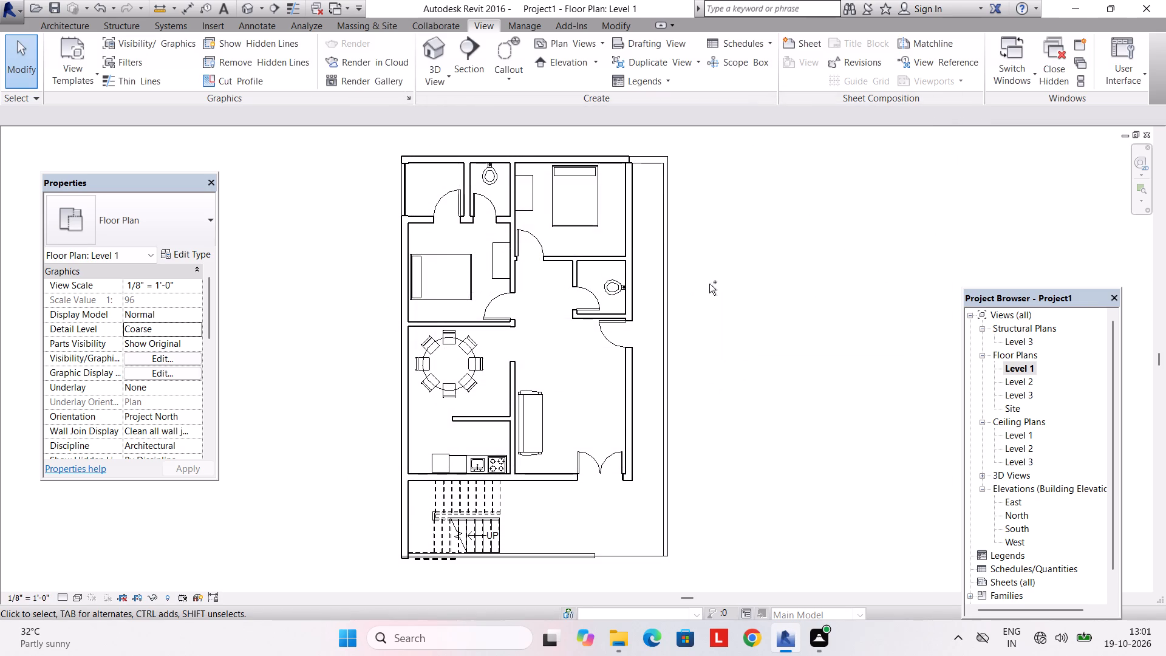
# Start a print of the Level 1 floor plan to PDF with the print range set to the current window.
pyautogui.hotkey('ctrl', 'p')
pyautogui.click(415, 371)
pyautogui.click(420, 360)
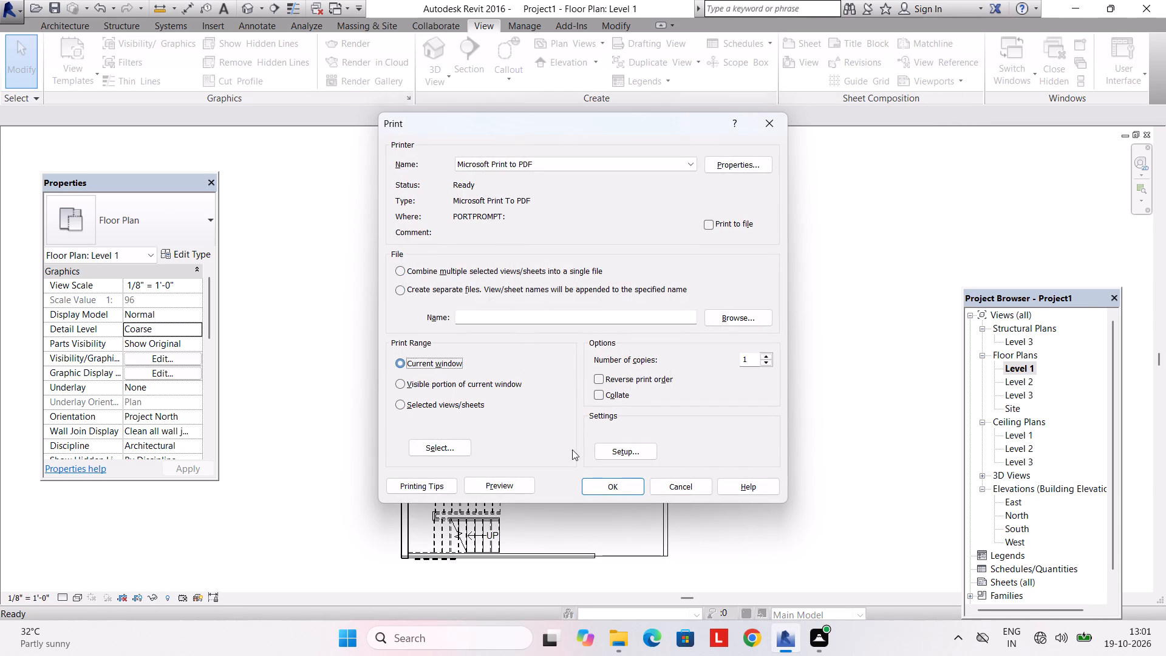
pyautogui.click(630, 485)
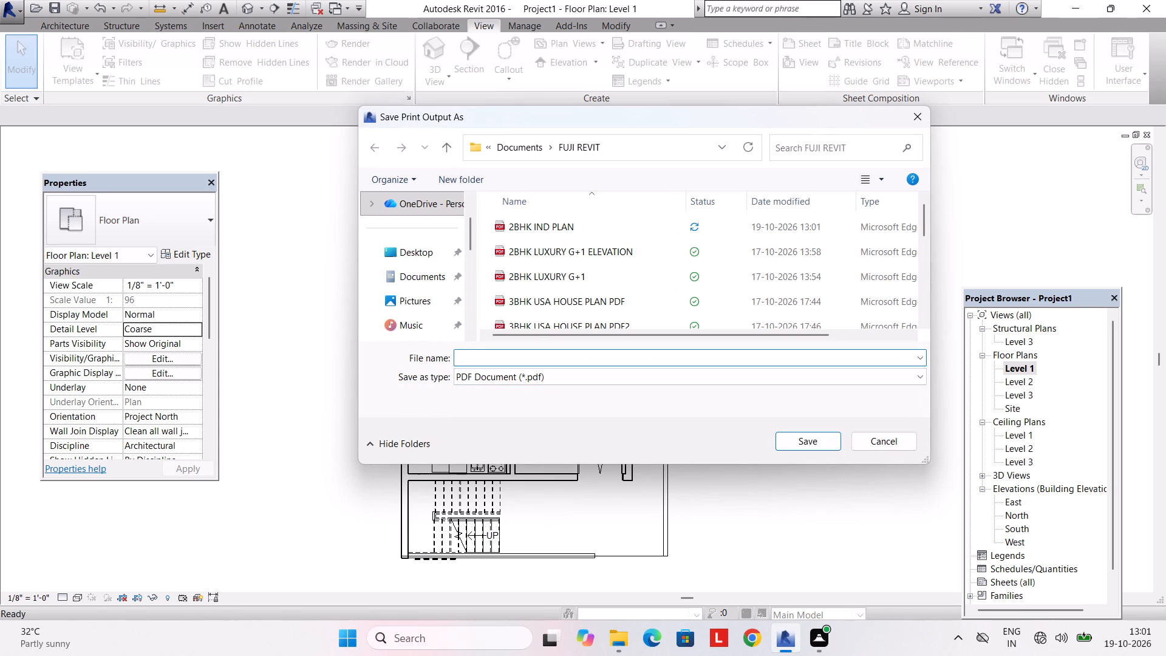
# Save the Level 1 floor plan print as 2BHK IND PLAN2.pdf in the FUJI REVIT folder.
pyautogui.write('2BHK')
pyautogui.press('space')
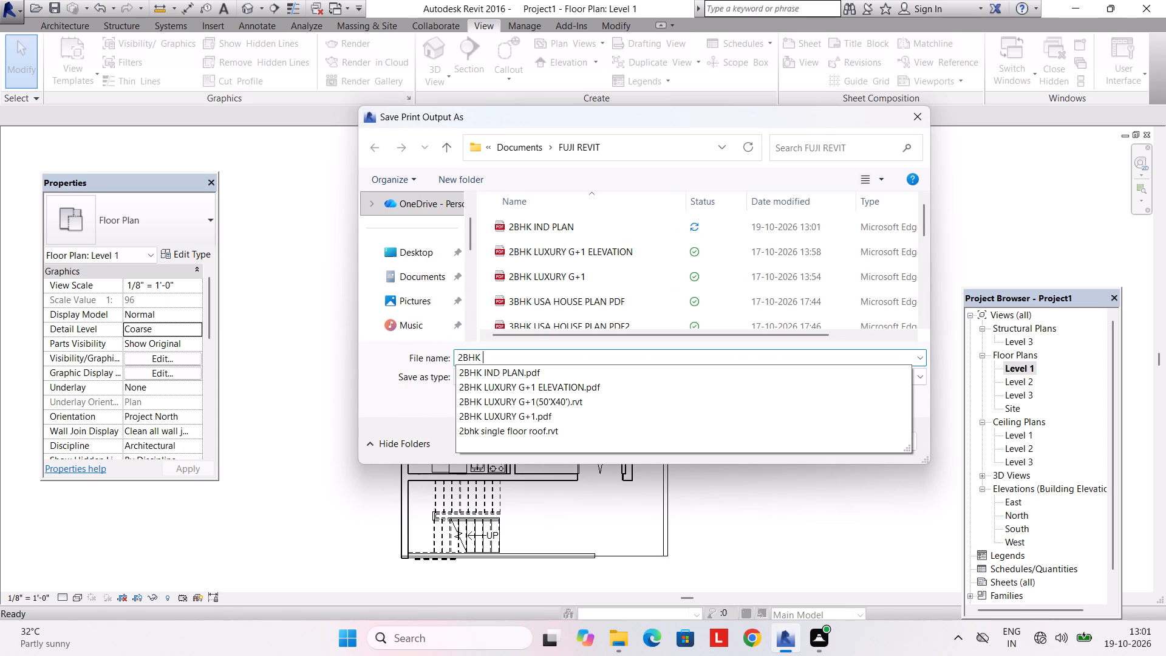
pyautogui.click(541, 369)
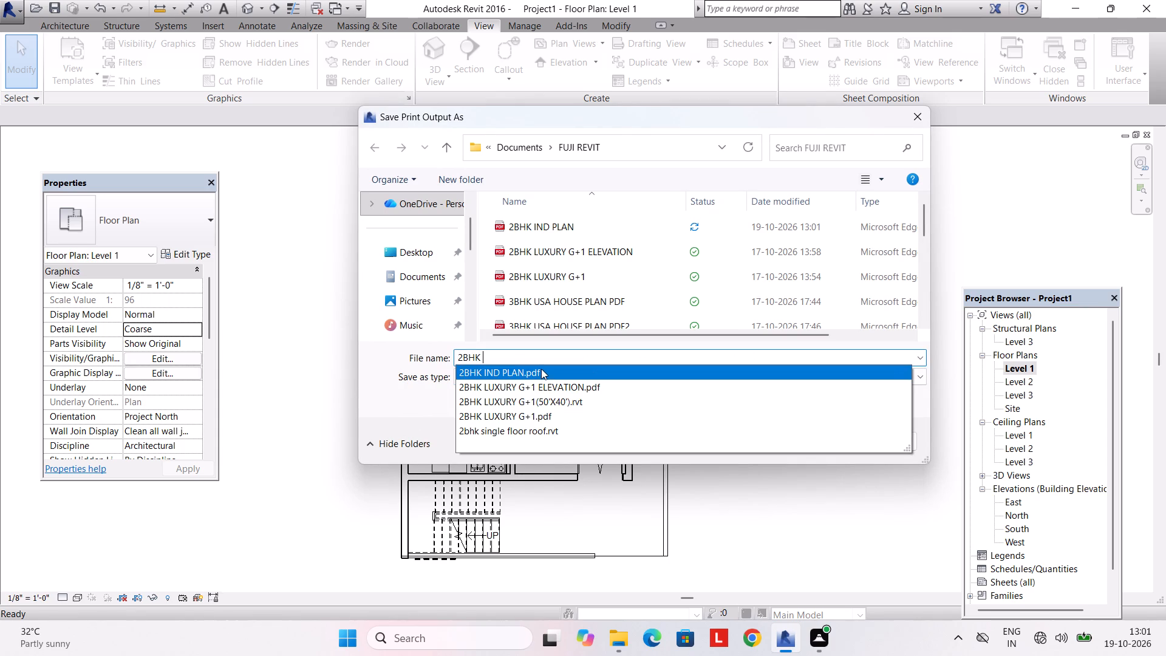
pyautogui.click(541, 369)
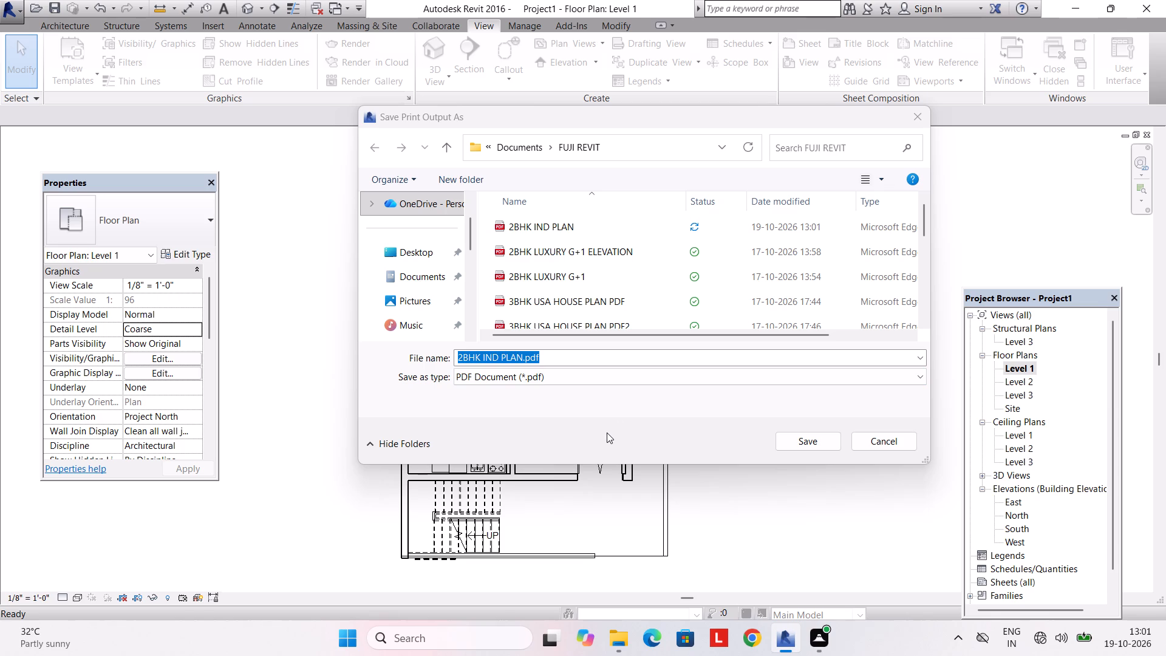
pyautogui.scroll(-5, 606, 277)
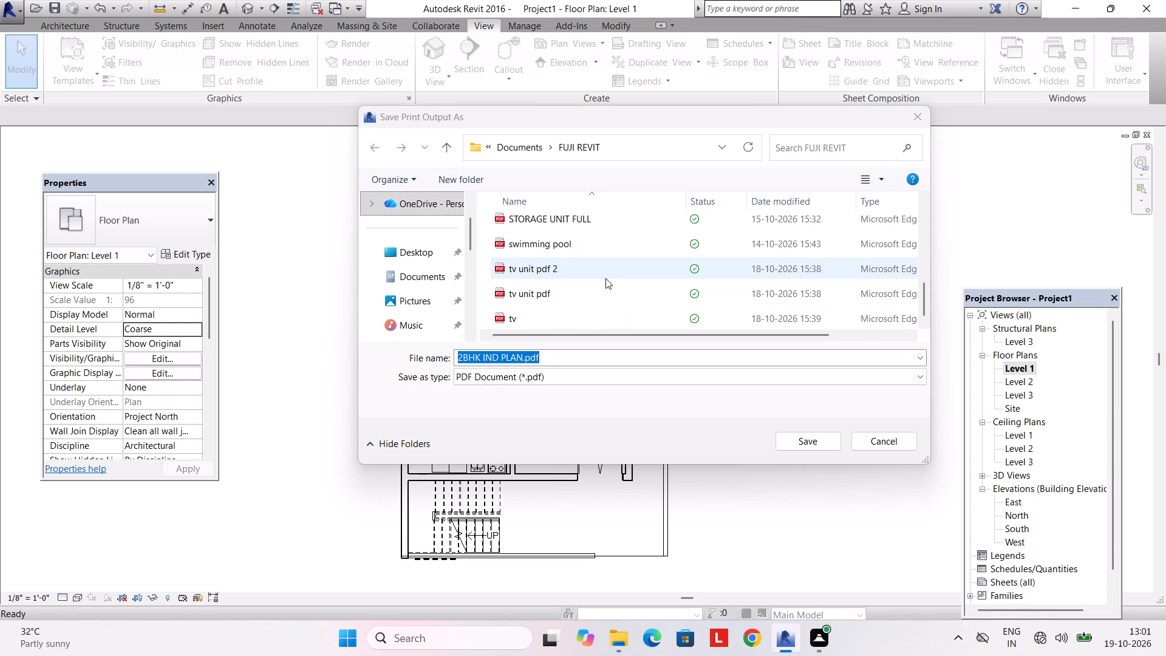
pyautogui.scroll(-4, 605, 278)
pyautogui.scroll(4, 605, 278)
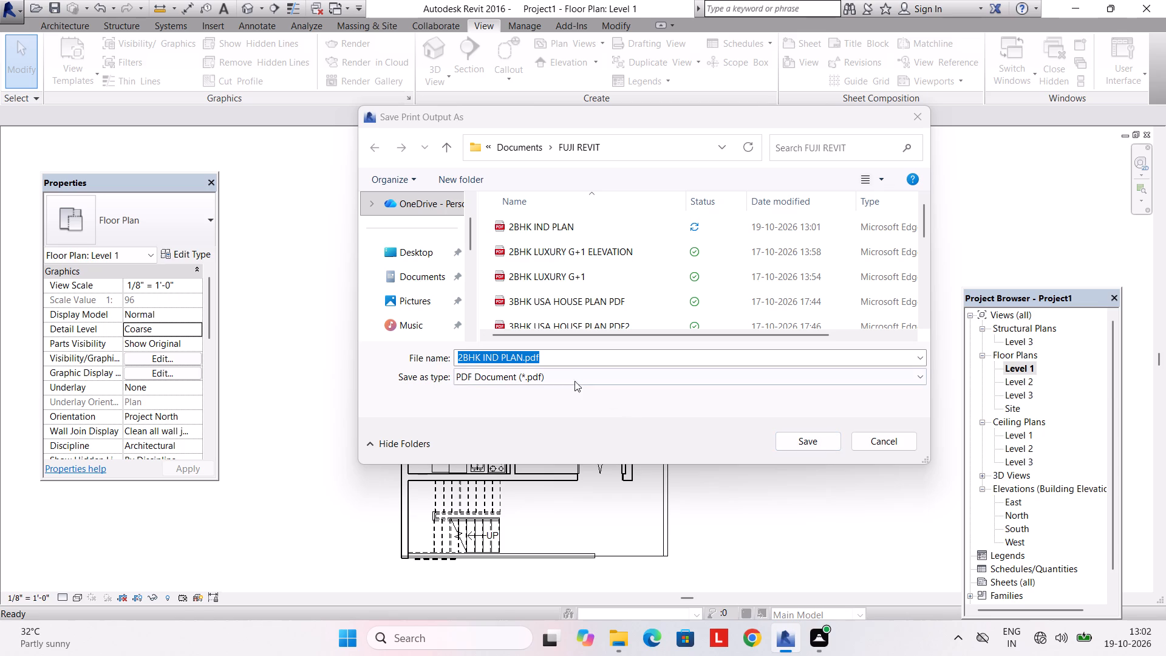
pyautogui.click(545, 360)
pyautogui.click(522, 356)
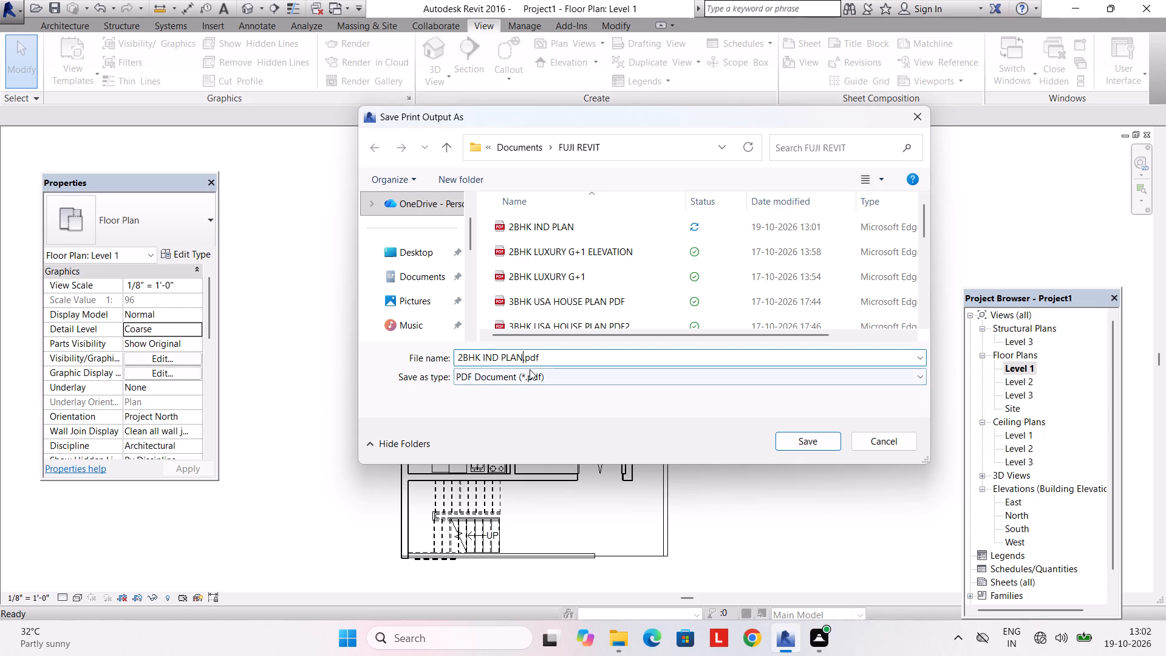
pyautogui.press('2')
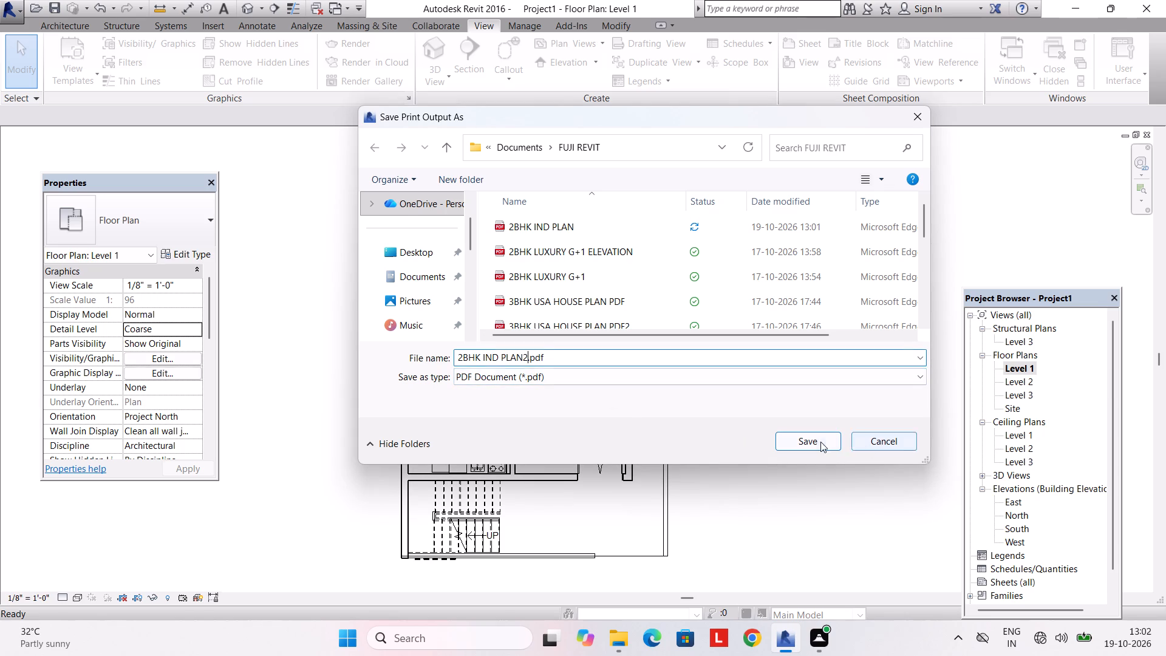
pyautogui.click(820, 441)
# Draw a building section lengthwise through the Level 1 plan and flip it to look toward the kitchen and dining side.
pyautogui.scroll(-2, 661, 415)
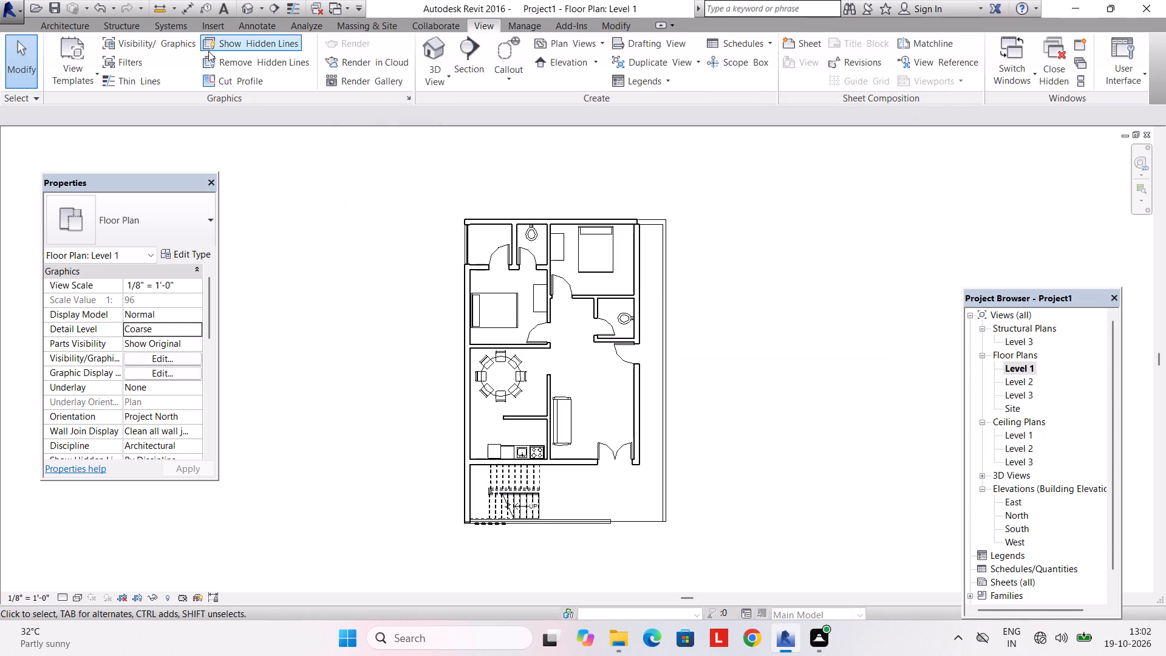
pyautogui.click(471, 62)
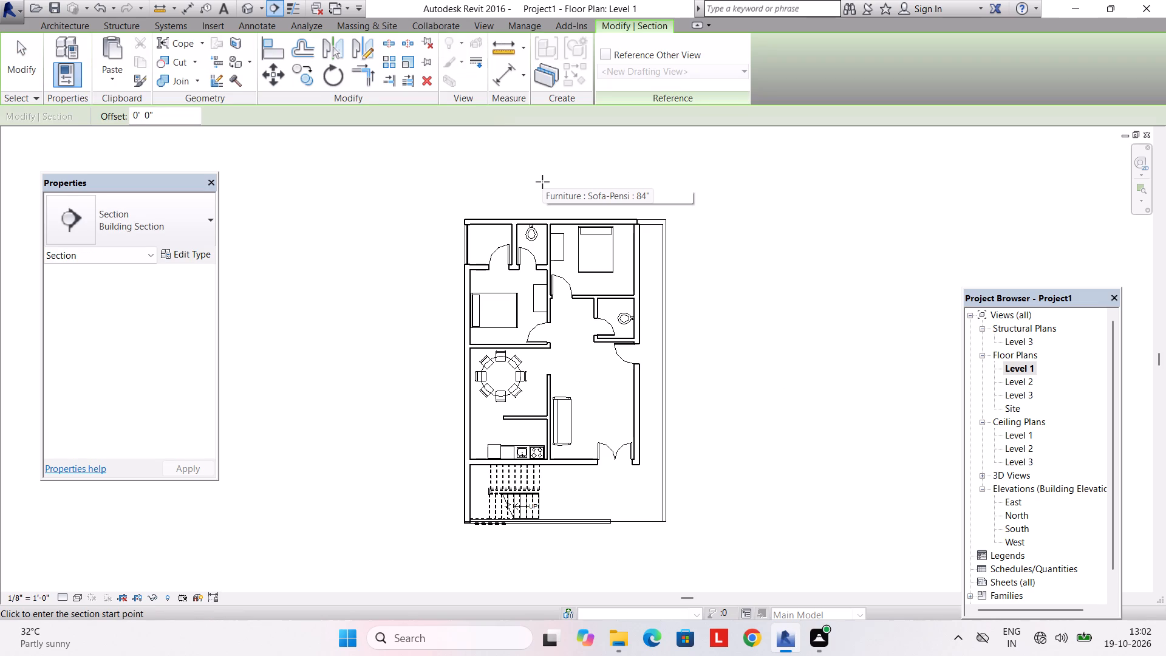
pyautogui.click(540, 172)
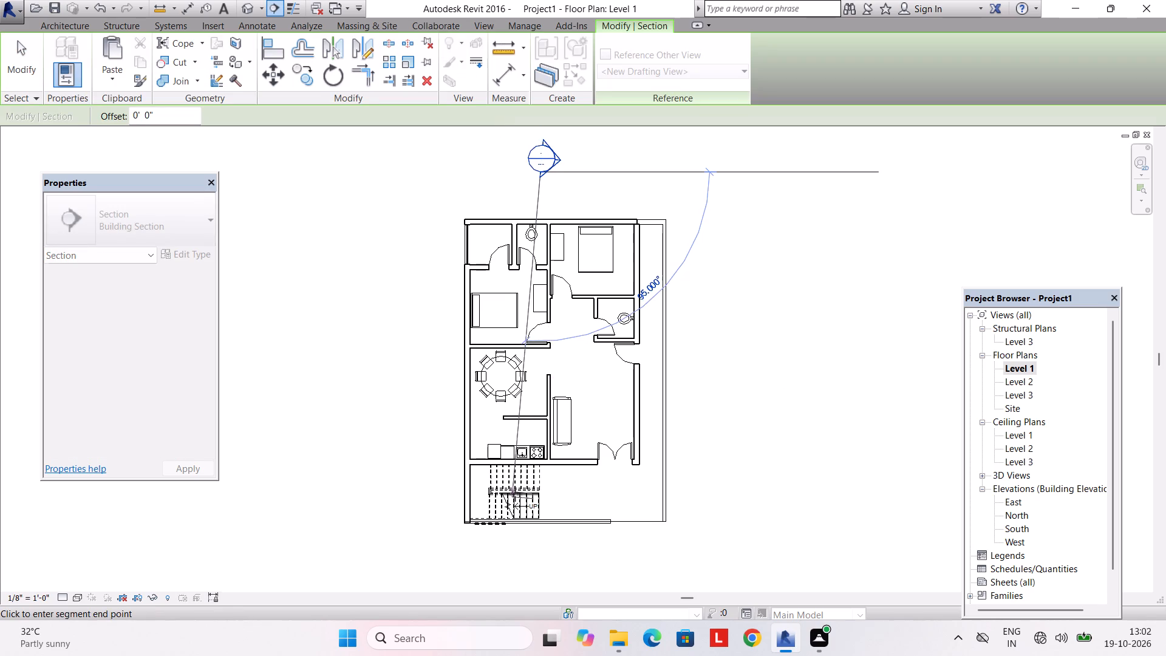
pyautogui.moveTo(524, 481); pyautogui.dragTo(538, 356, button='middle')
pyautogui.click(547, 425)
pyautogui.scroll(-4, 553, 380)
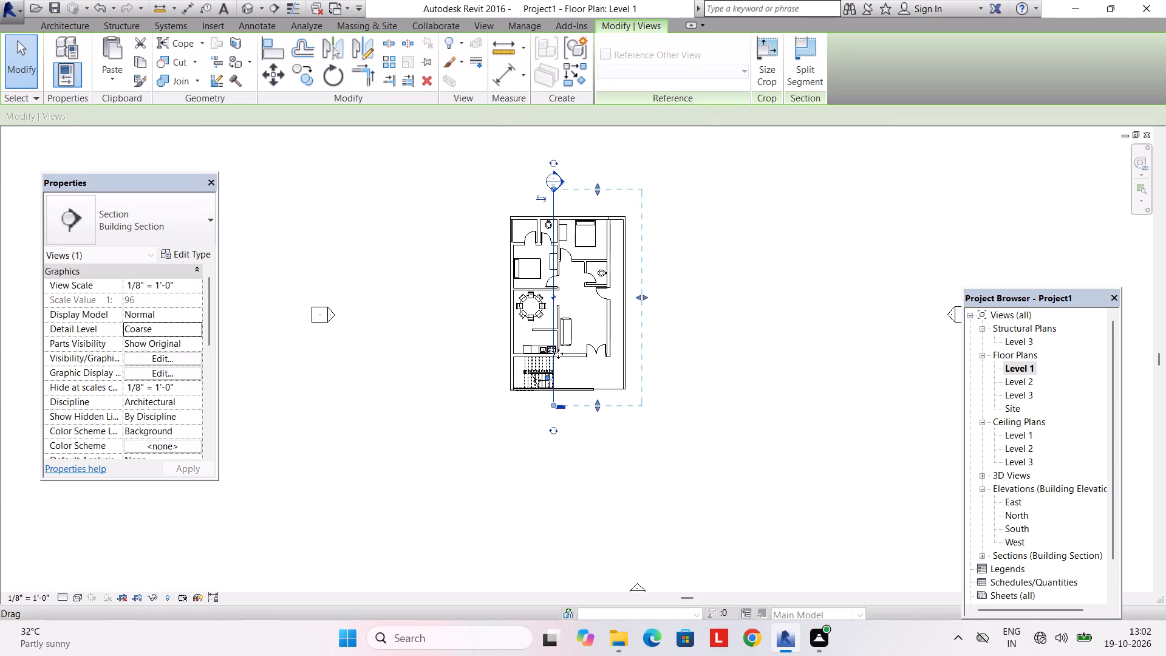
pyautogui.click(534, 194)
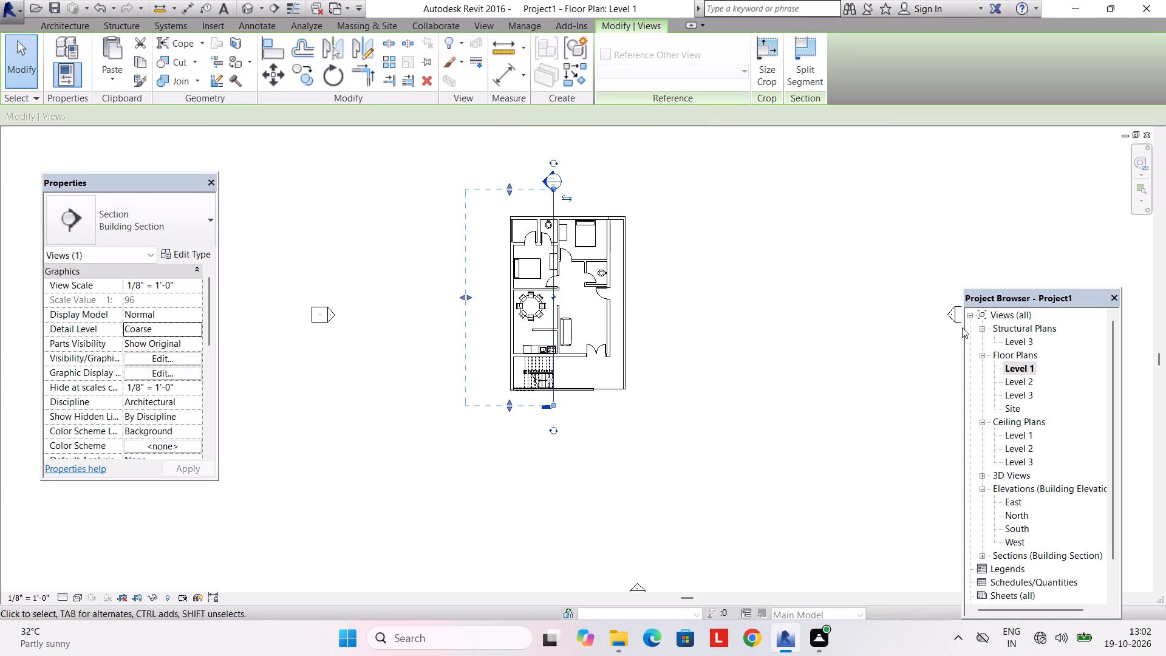
# Open the new section view, show it in the Realistic visual style and look over the interiors of both storeys.
pyautogui.doubleClick(1031, 554)
pyautogui.doubleClick(1024, 564)
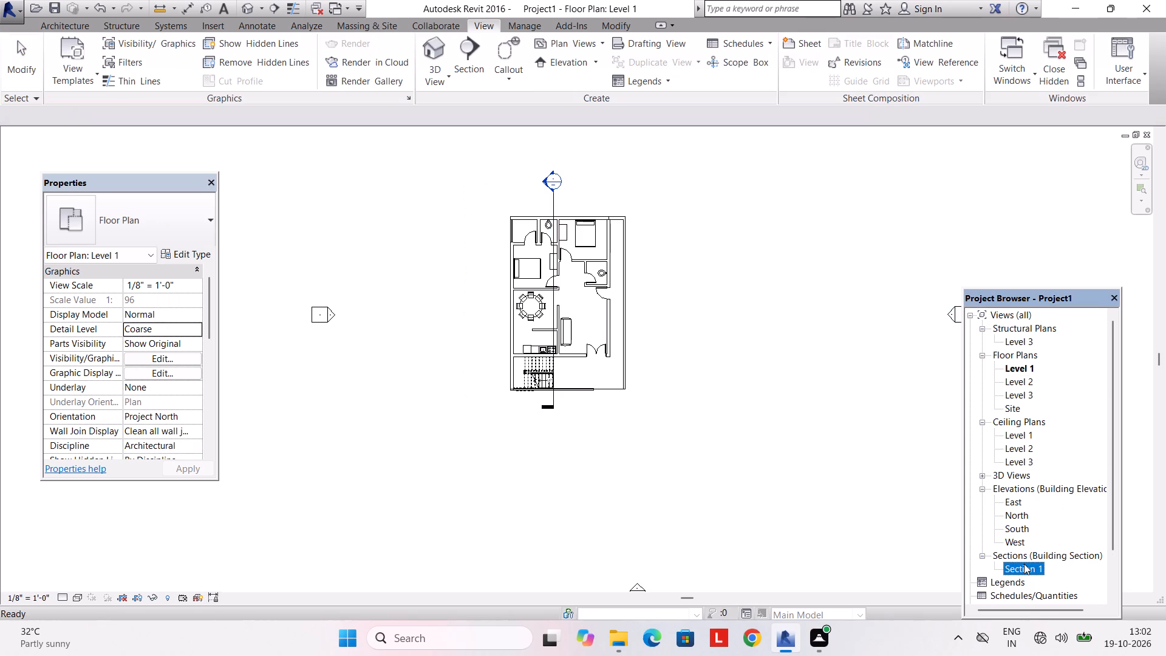
pyautogui.scroll(-2, 677, 419)
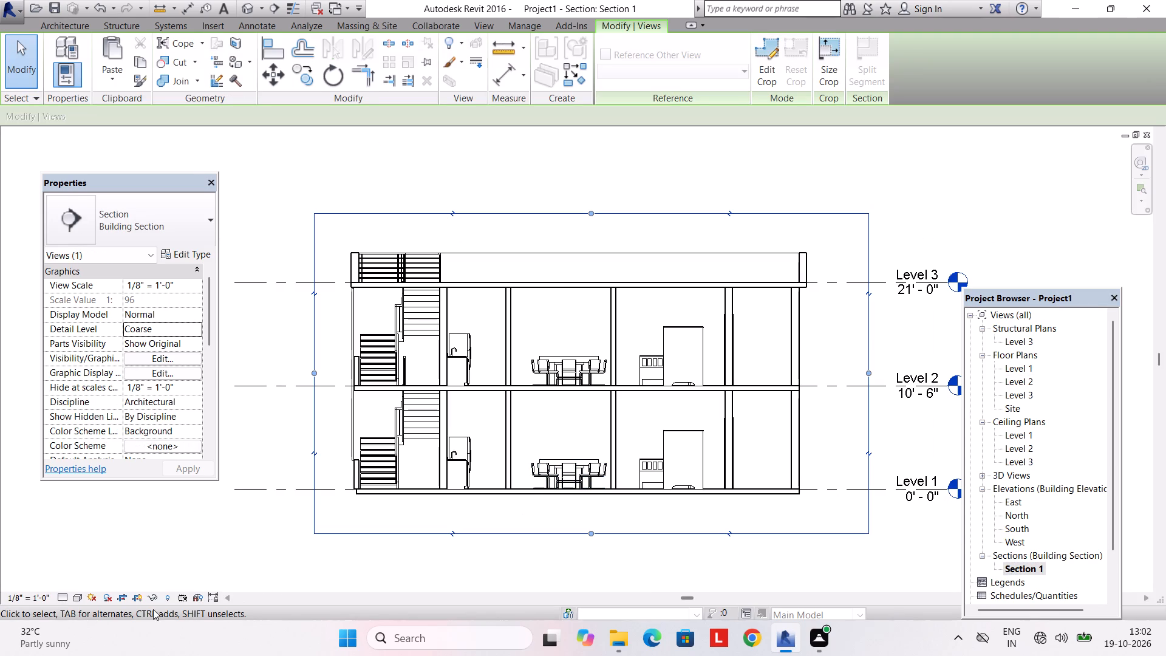
pyautogui.click(80, 603)
pyautogui.click(105, 570)
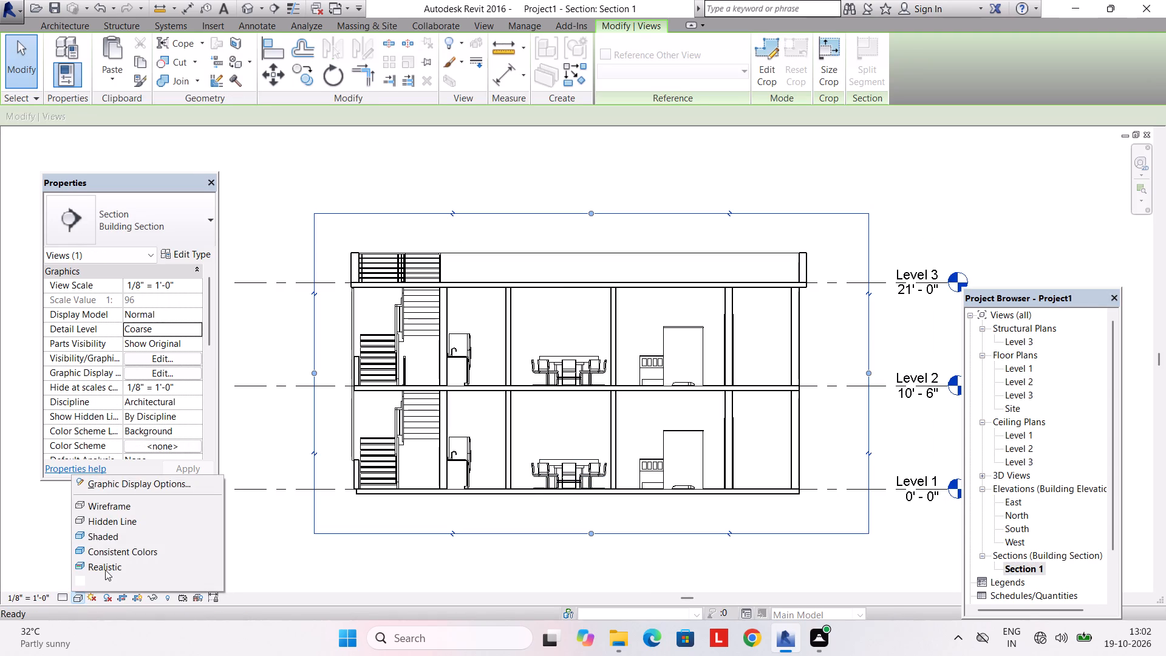
pyautogui.scroll(2, 651, 479)
pyautogui.moveTo(579, 397); pyautogui.dragTo(610, 413, button='middle')
pyautogui.scroll(2, 746, 468)
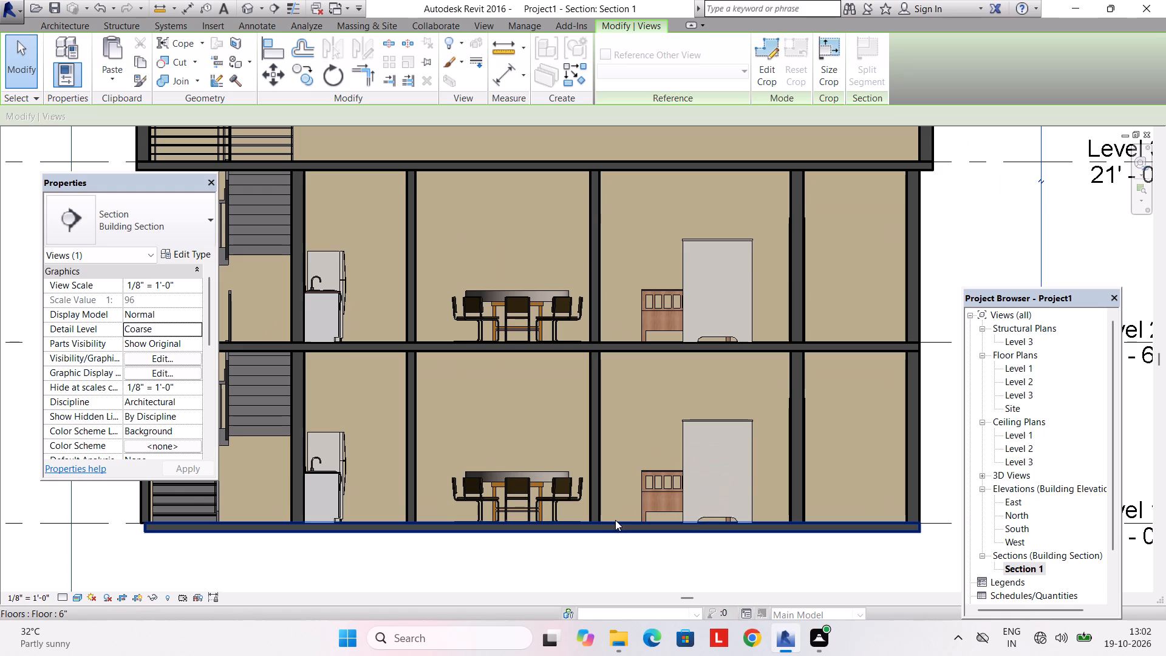
pyautogui.scroll(-2, 615, 516)
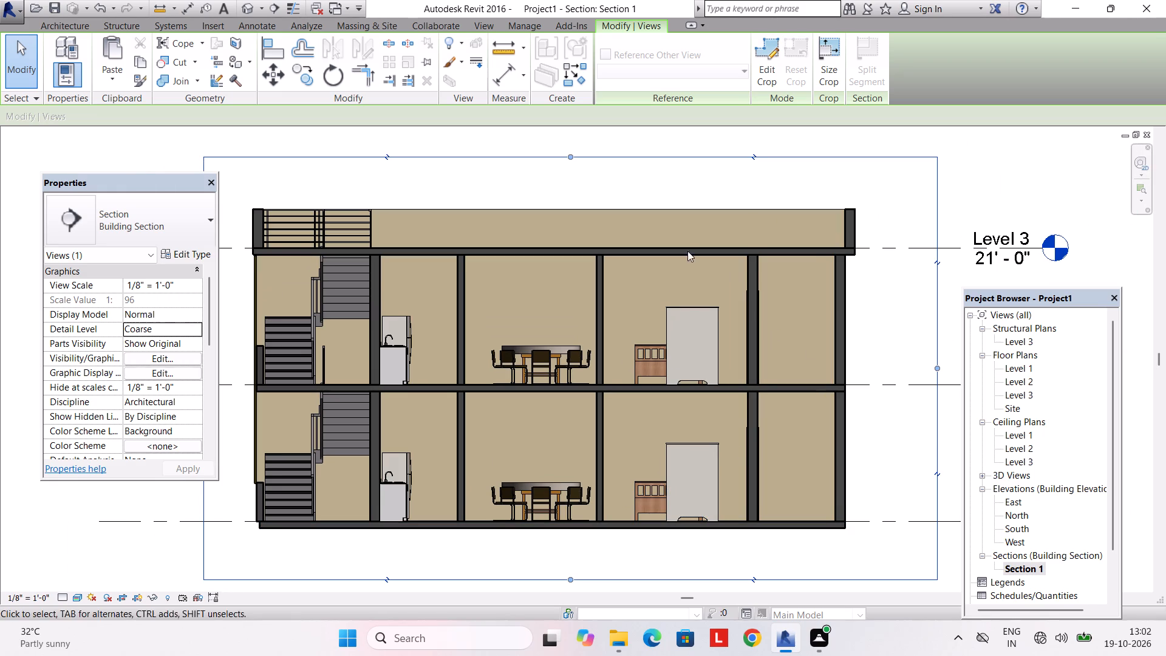
pyautogui.press('Escape')
pyautogui.press('Escape')
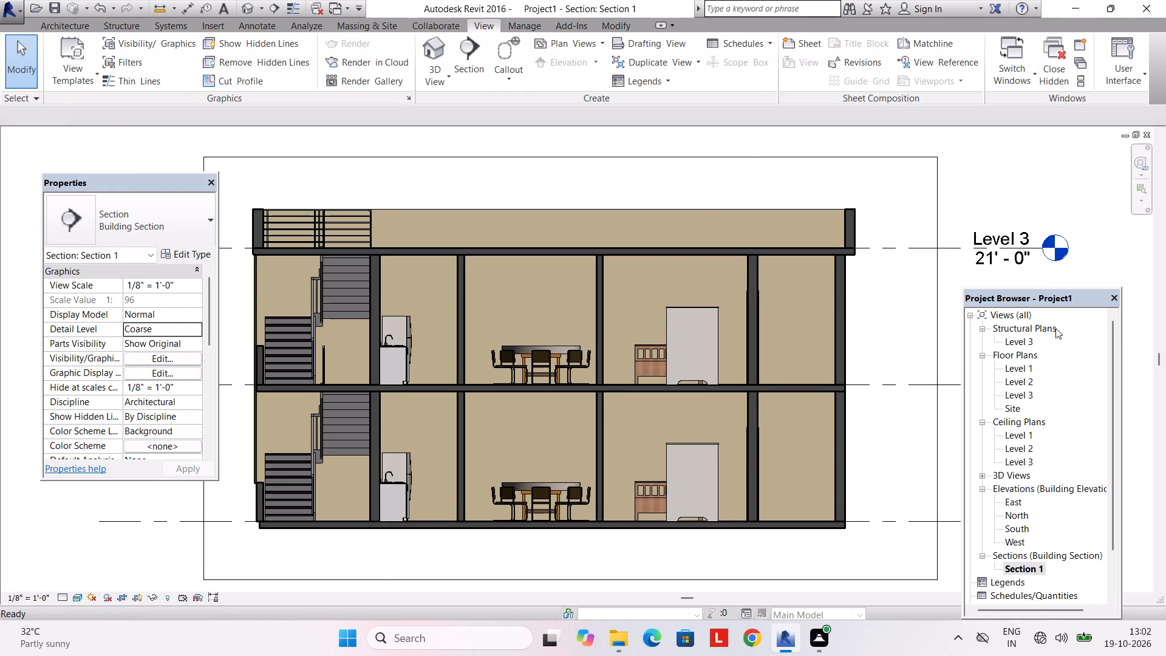
pyautogui.press('Escape')
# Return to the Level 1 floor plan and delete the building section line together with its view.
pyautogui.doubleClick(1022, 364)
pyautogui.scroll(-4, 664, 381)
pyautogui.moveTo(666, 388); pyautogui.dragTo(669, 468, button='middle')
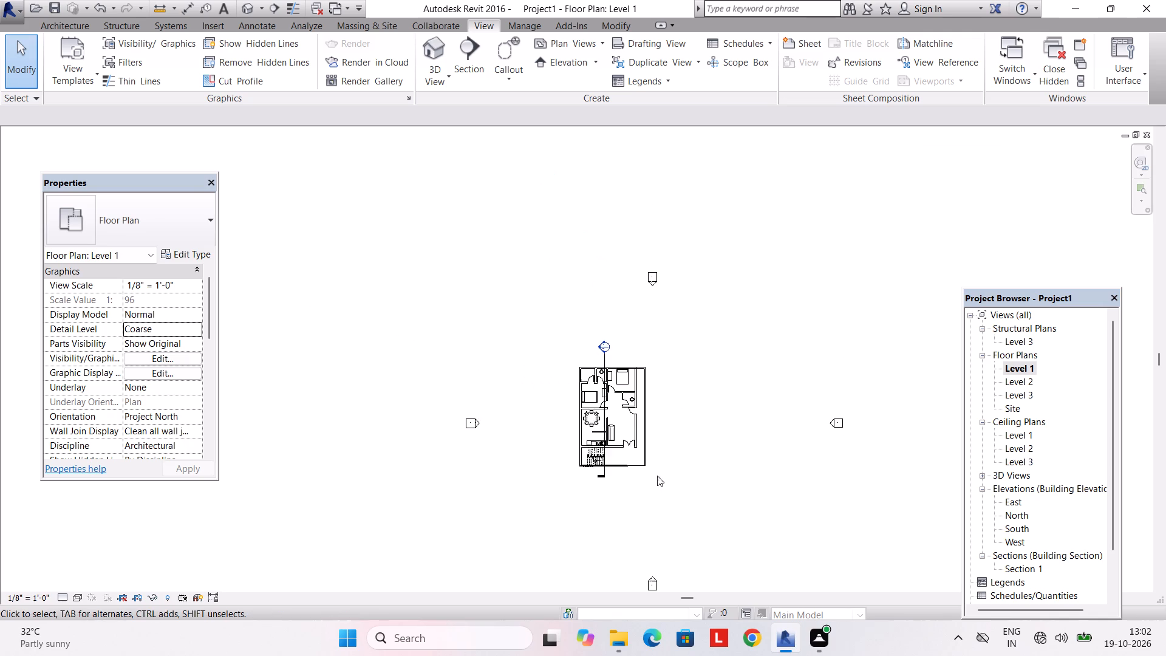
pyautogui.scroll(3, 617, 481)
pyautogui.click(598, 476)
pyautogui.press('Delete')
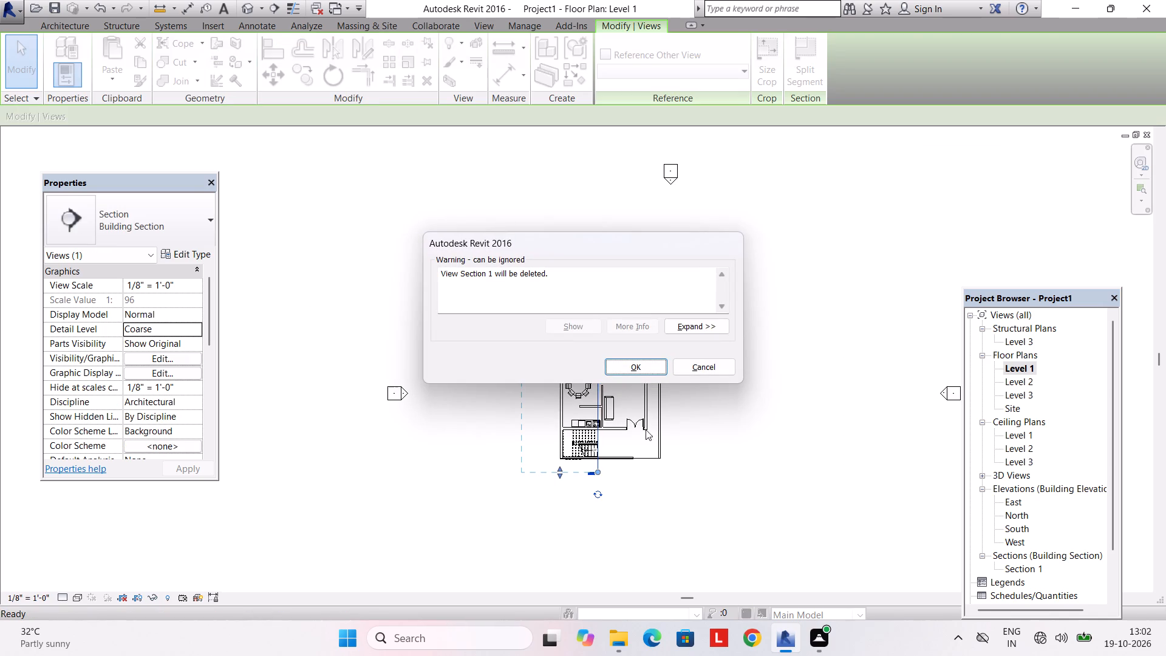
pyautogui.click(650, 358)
# Save the project as 2BHK G+1 WITH PARKING(IND) in the FUJI REVIT folder under Documents.
pyautogui.scroll(3, 626, 425)
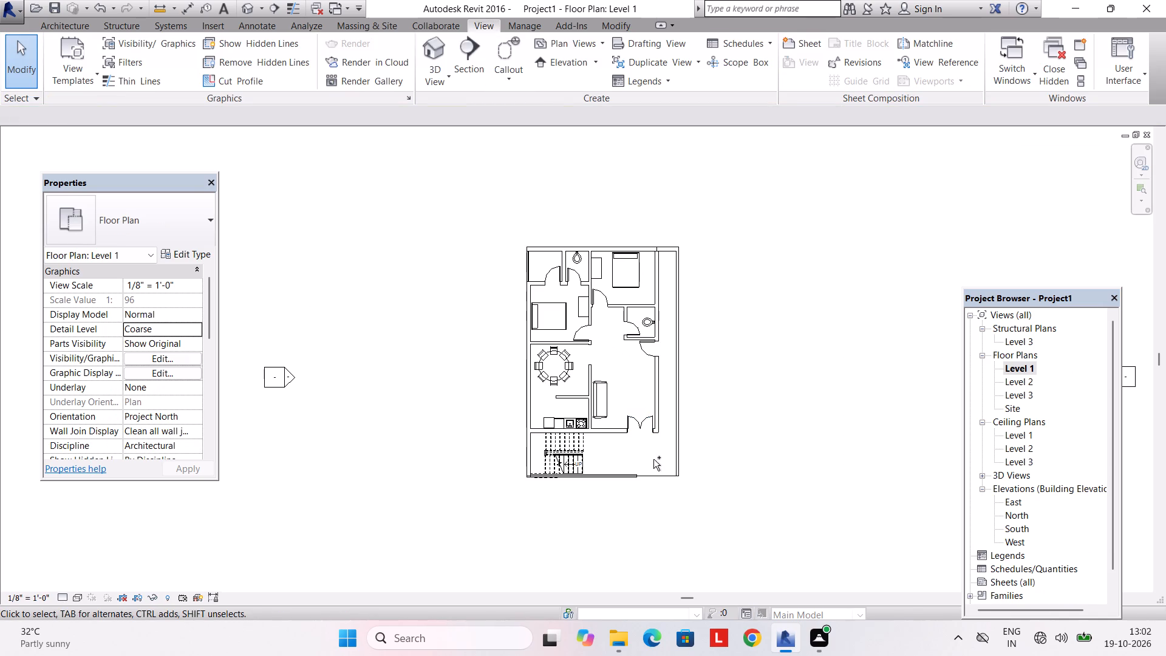
pyautogui.hotkey('ctrl', 's')
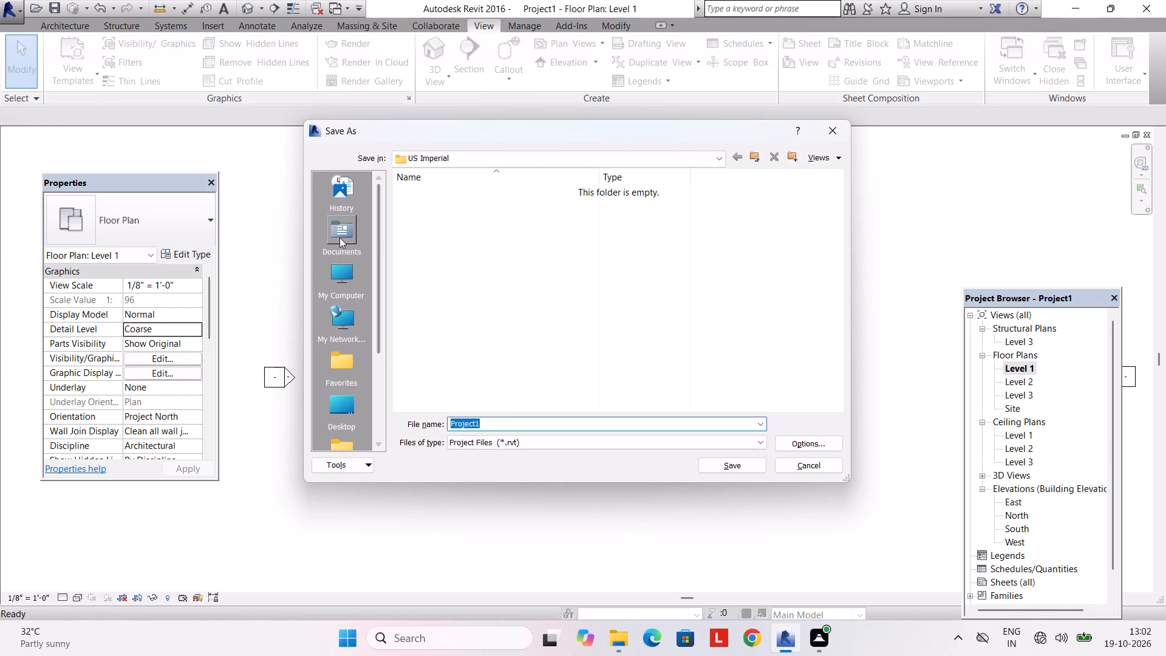
pyautogui.doubleClick(339, 237)
pyautogui.doubleClick(469, 259)
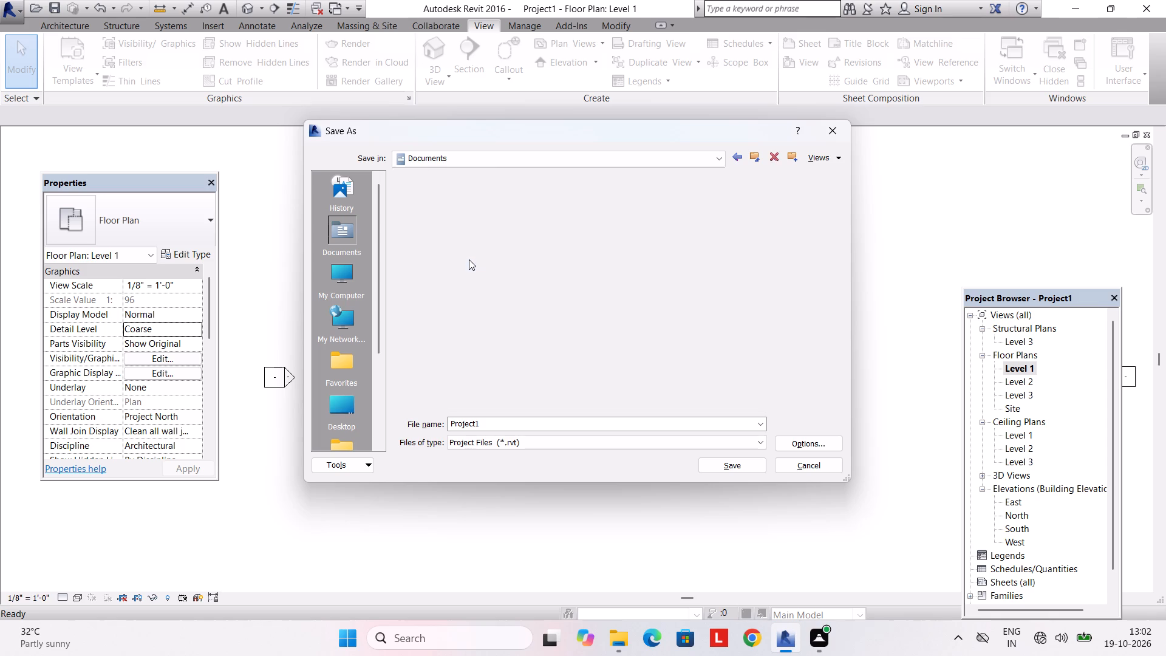
pyautogui.click(494, 428)
pyautogui.write('2BHL')
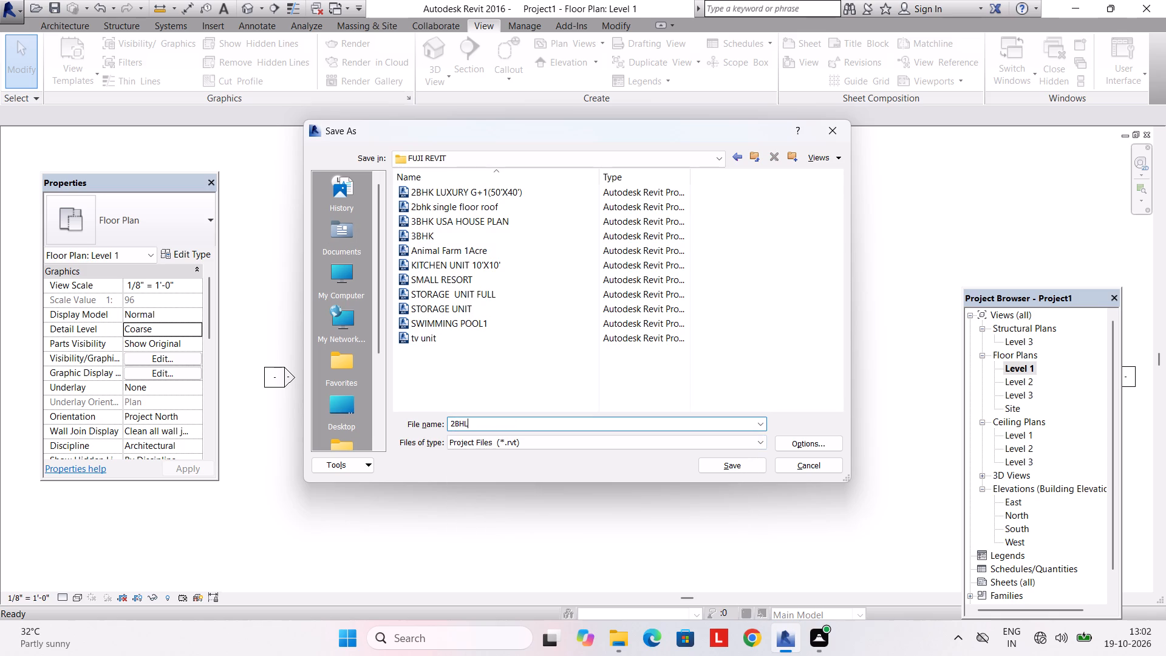
pyautogui.press('BackSpace')
pyautogui.press('k')
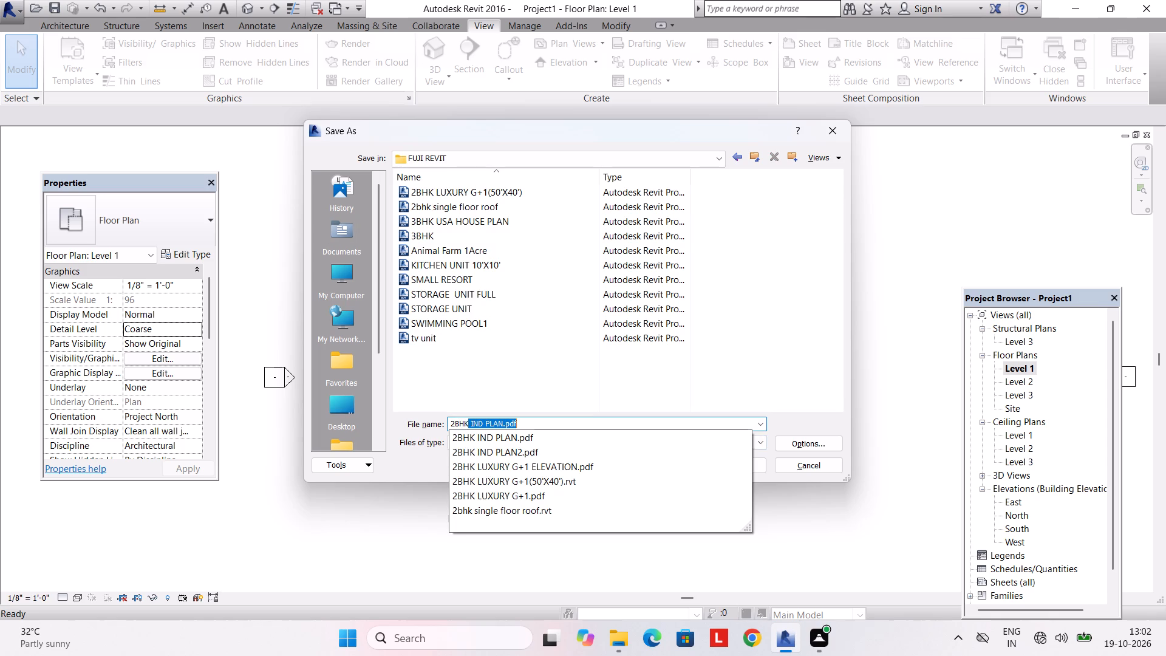
pyautogui.click(497, 436)
pyautogui.click(497, 436)
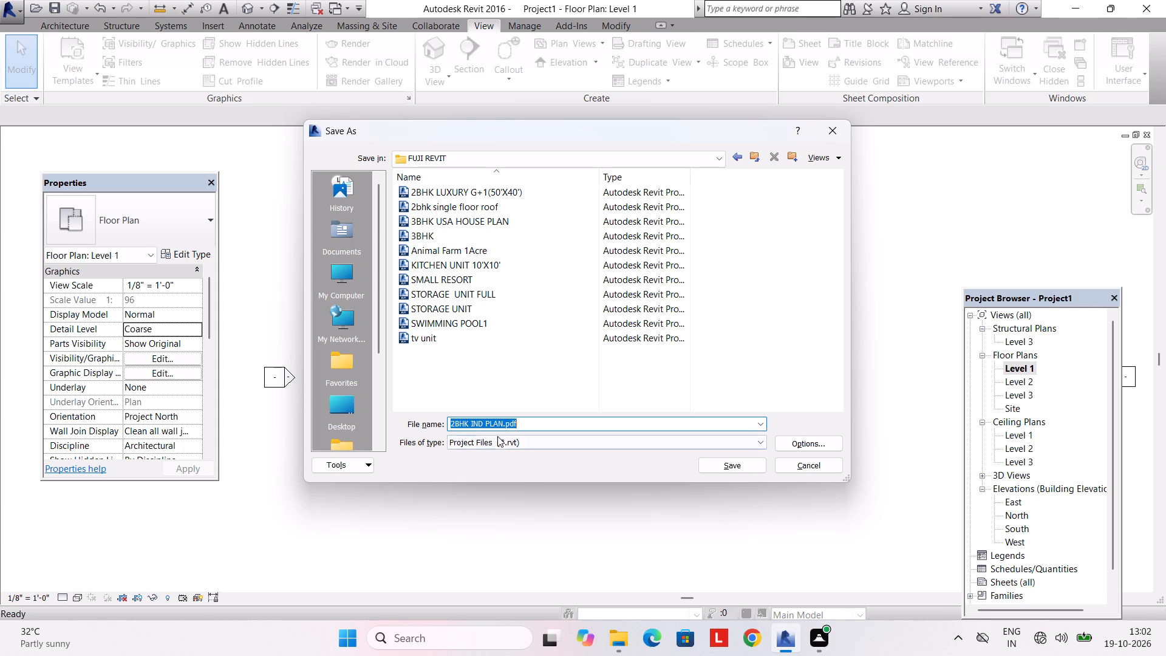
pyautogui.click(506, 422)
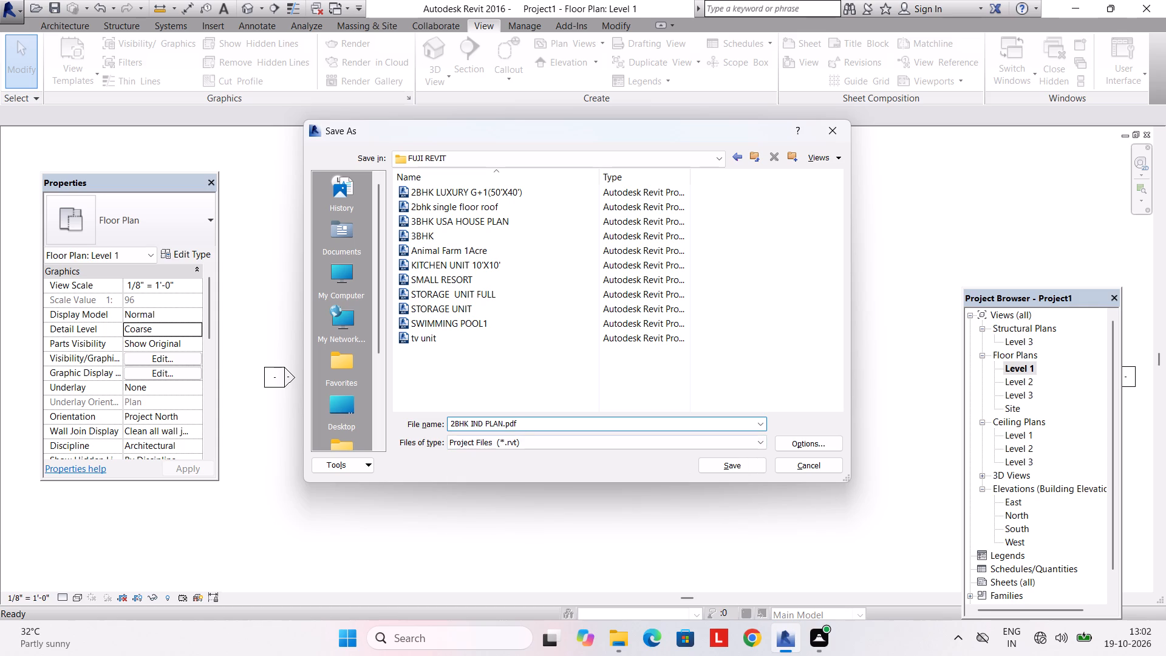
pyautogui.press('BackSpace')
pyautogui.press('BackSpace')
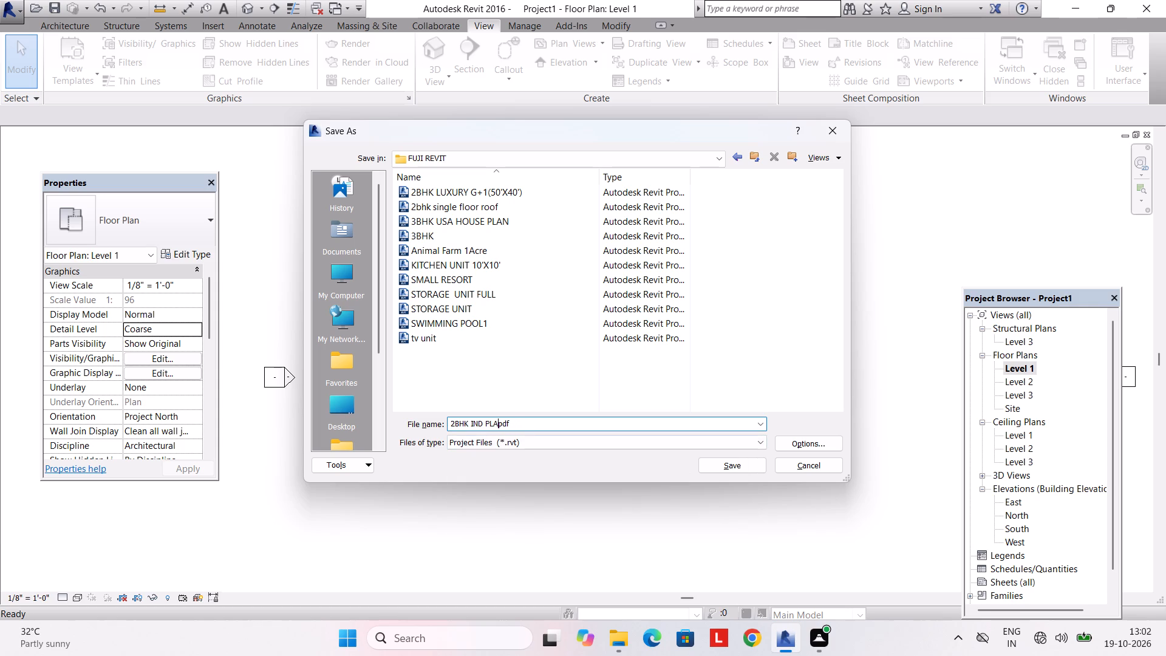
pyautogui.press('BackSpace')
pyautogui.click(505, 422)
pyautogui.press('BackSpace')
pyautogui.press('BackSpace')
pyautogui.press('BackSpace')
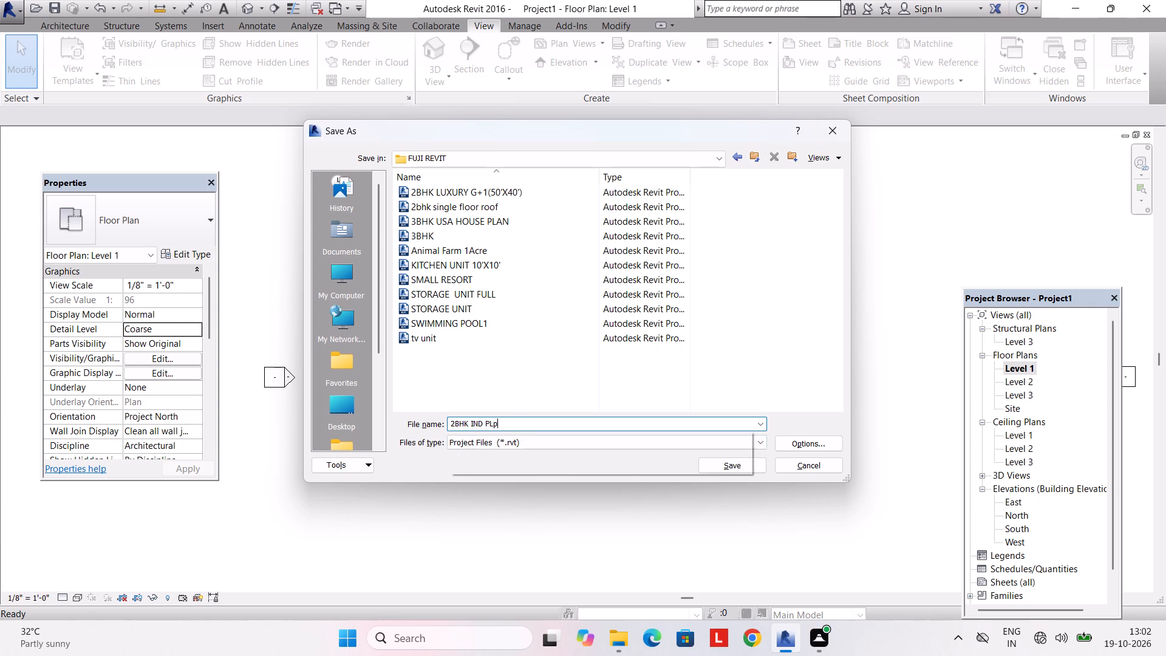
pyautogui.press('BackSpace')
pyautogui.press('BackSpace')
pyautogui.press('BackSpace')
pyautogui.press('BackSpace')
pyautogui.press('BackSpace')
pyautogui.press('BackSpace')
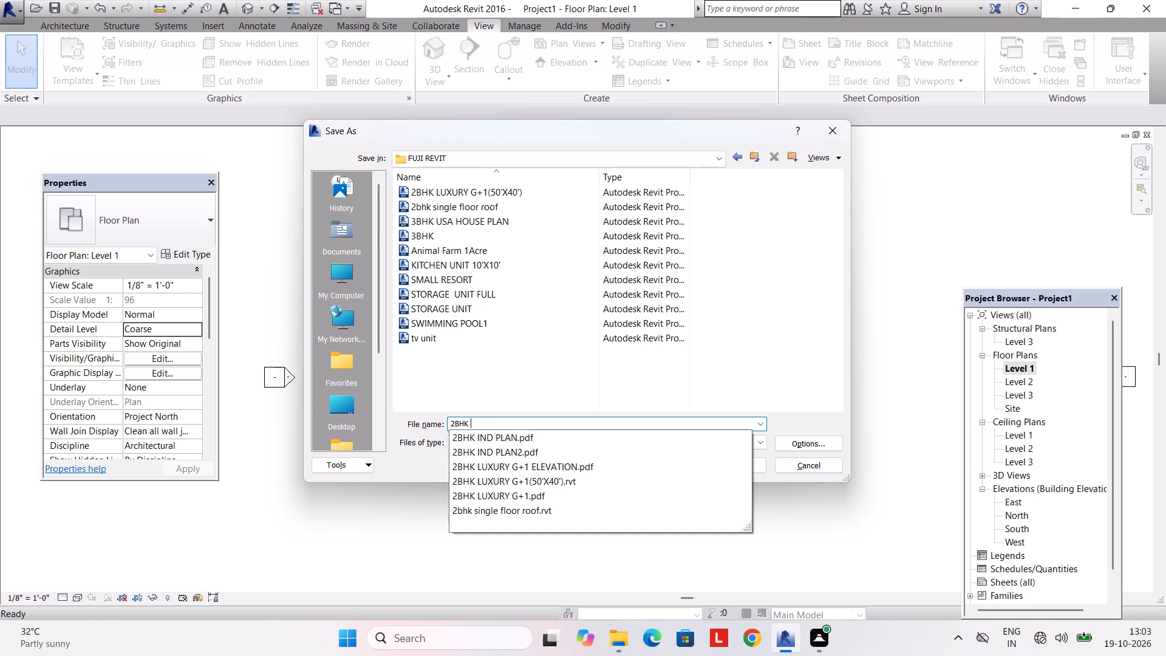
pyautogui.press('g')
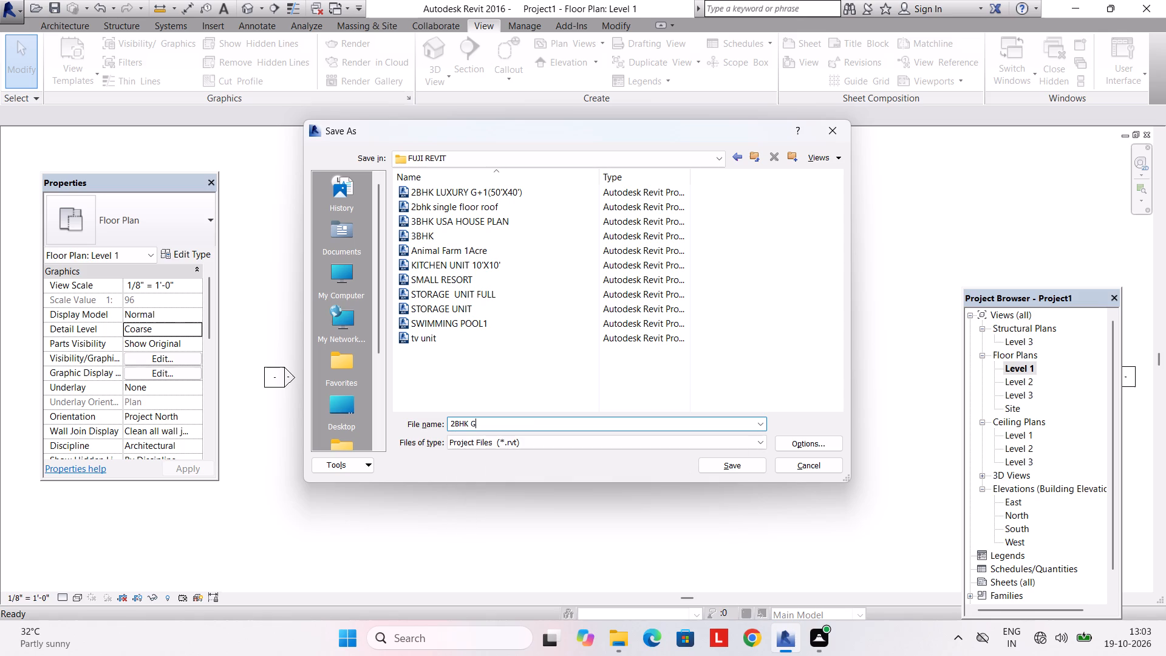
pyautogui.hotkey('shift', '+')
pyautogui.write('1 WITH')
pyautogui.press('space')
pyautogui.write('PARKING')
pyautogui.write('(IB')
pyautogui.press('BackSpace')
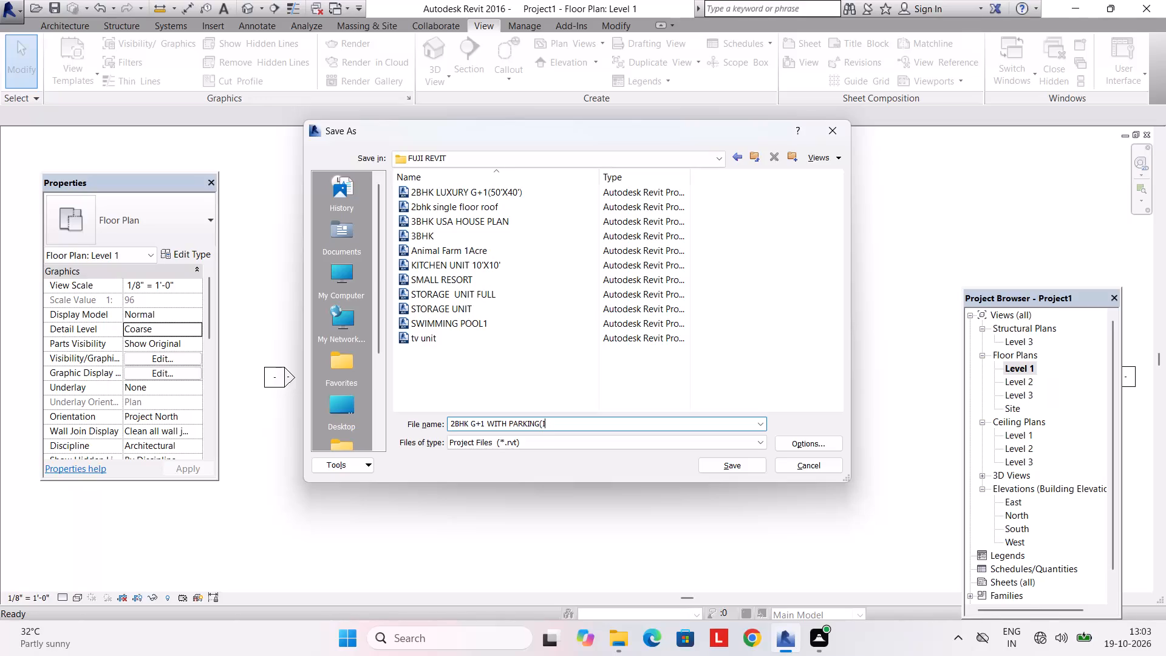
pyautogui.write('ND')
pyautogui.hotkey('shift', ')')
pyautogui.click(719, 466)
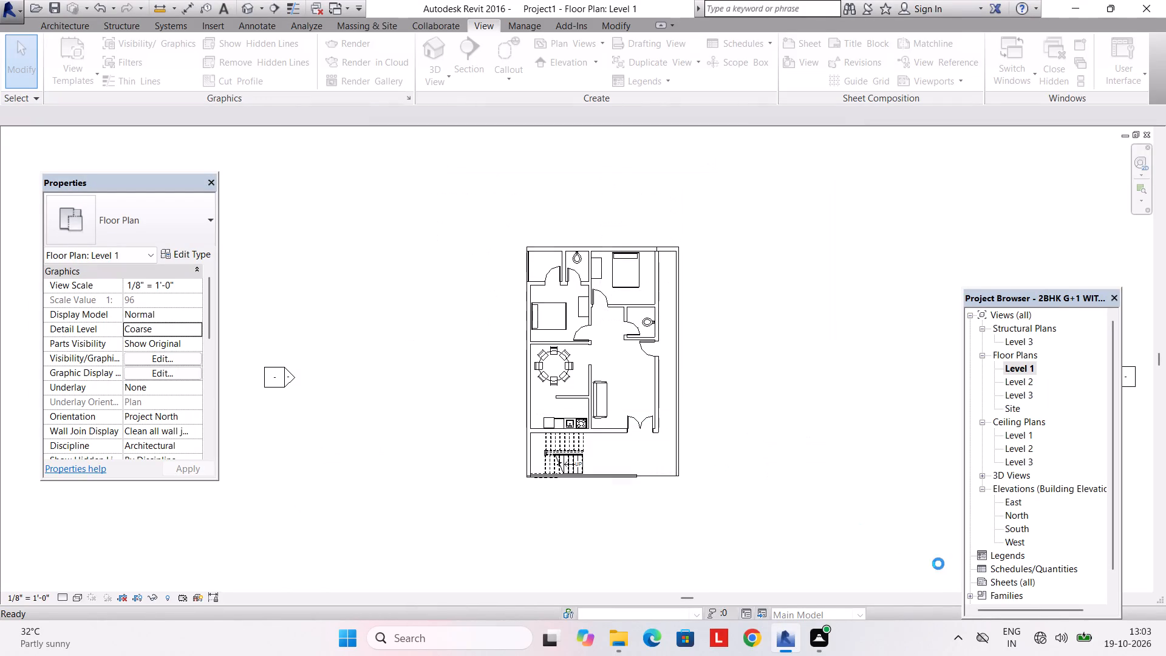
# Toggle the computer's Wi-Fi in the Windows quick settings.
pyautogui.click(1031, 636)
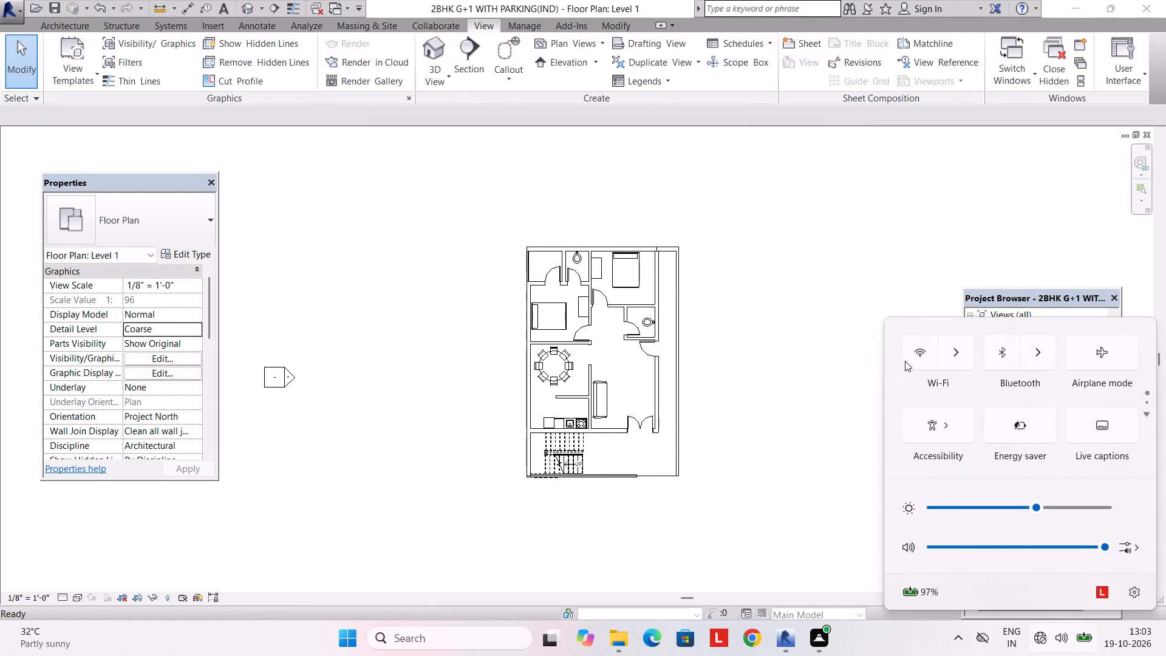
pyautogui.click(905, 361)
pyautogui.click(818, 390)
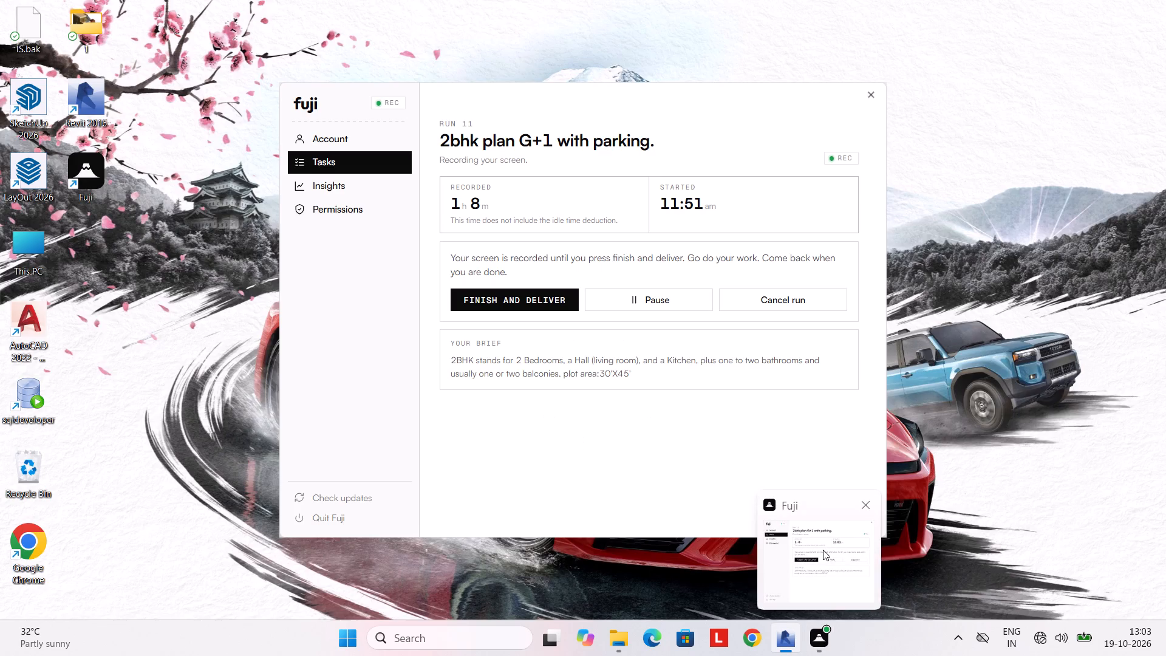